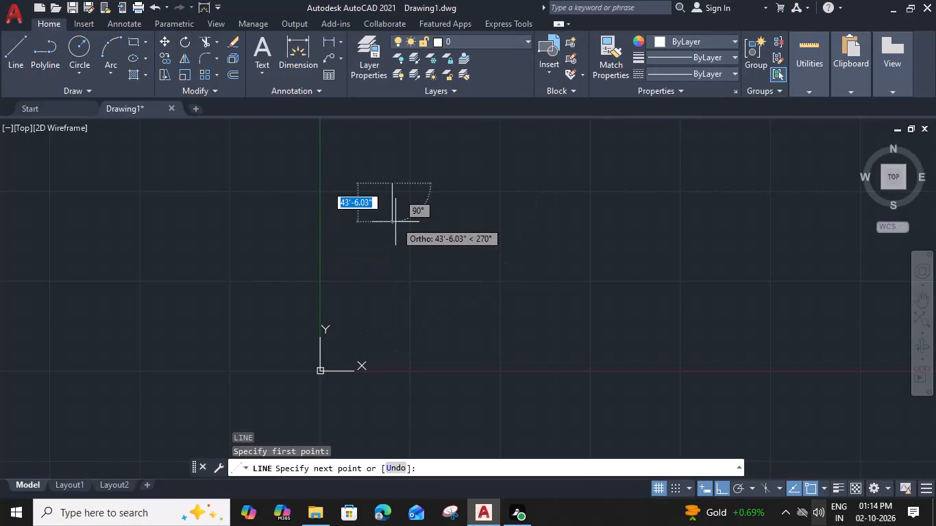
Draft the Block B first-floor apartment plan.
Draw an orthogonal line segment from the start point already placed near the Y axis.
{"action": "middle_click_drag", "start_coordinate": [393, 258], "coordinate": [489, 373]}
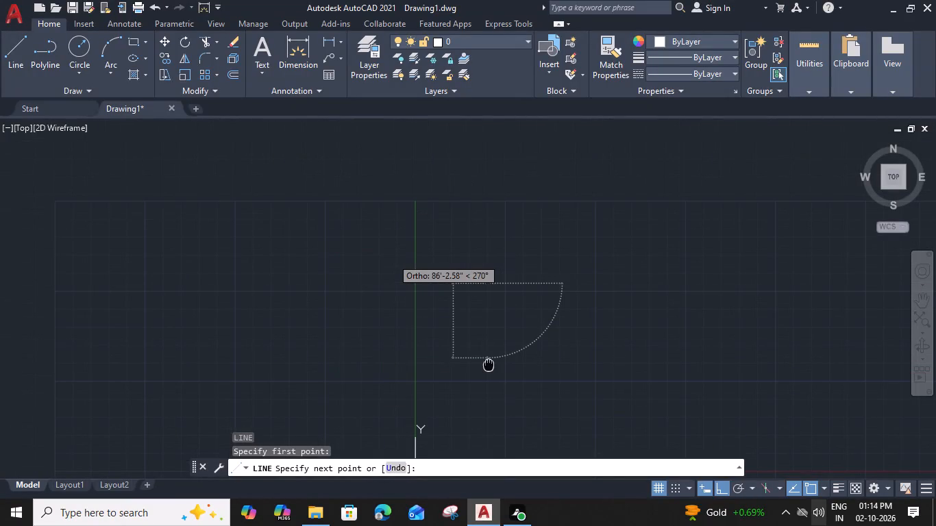
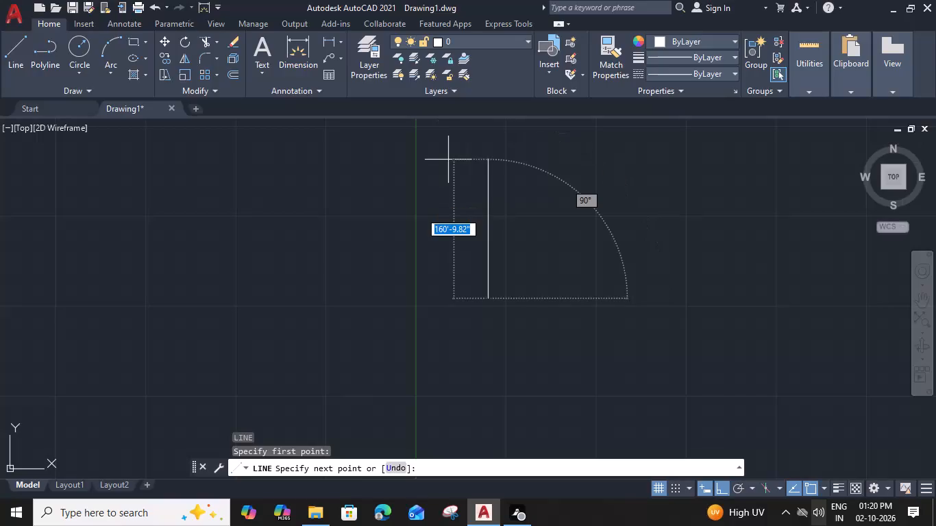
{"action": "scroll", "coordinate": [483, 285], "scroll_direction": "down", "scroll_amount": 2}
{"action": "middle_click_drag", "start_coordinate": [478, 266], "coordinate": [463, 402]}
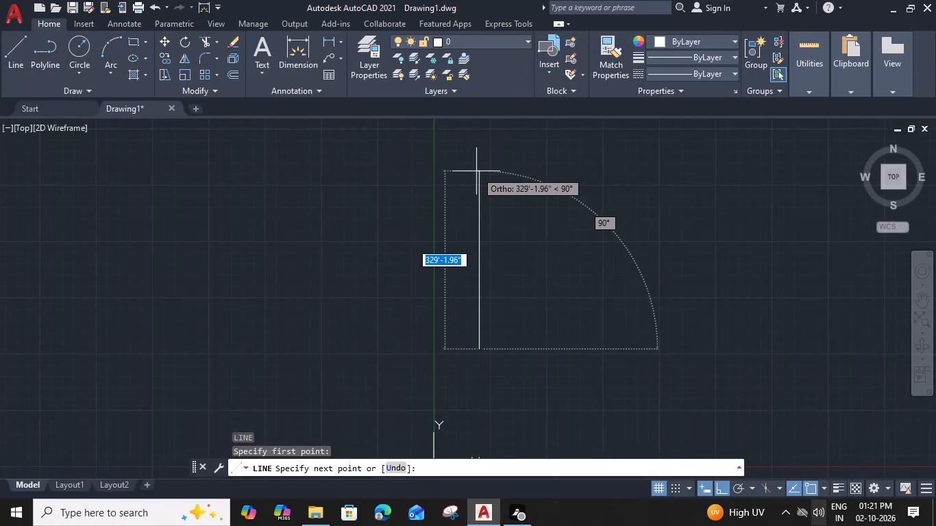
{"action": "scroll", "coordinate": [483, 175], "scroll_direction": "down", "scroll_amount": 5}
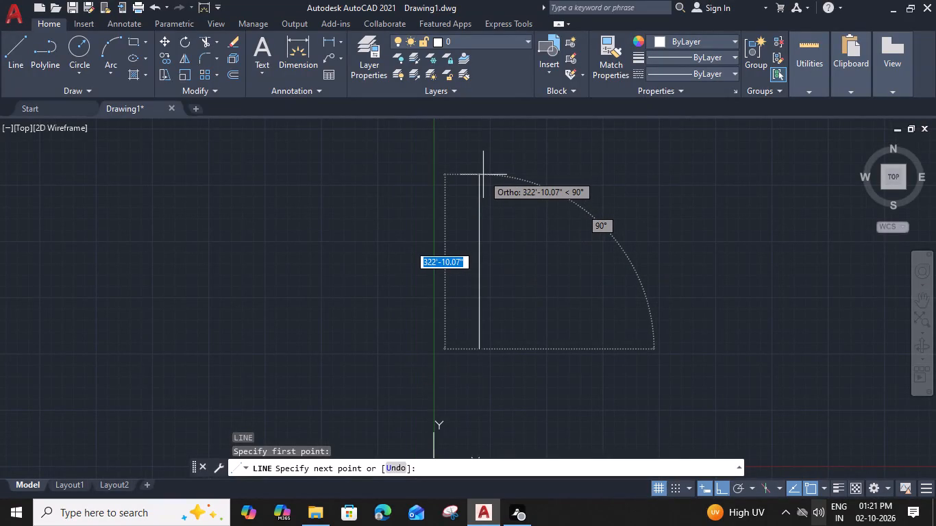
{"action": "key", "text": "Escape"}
Draw a vertical line about 421 feet long, running downward just beside the Y axis and ending above the origin.
{"action": "middle_click_drag", "start_coordinate": [488, 345], "coordinate": [402, 290]}
{"action": "key", "text": "l"}
{"action": "key", "text": "space"}
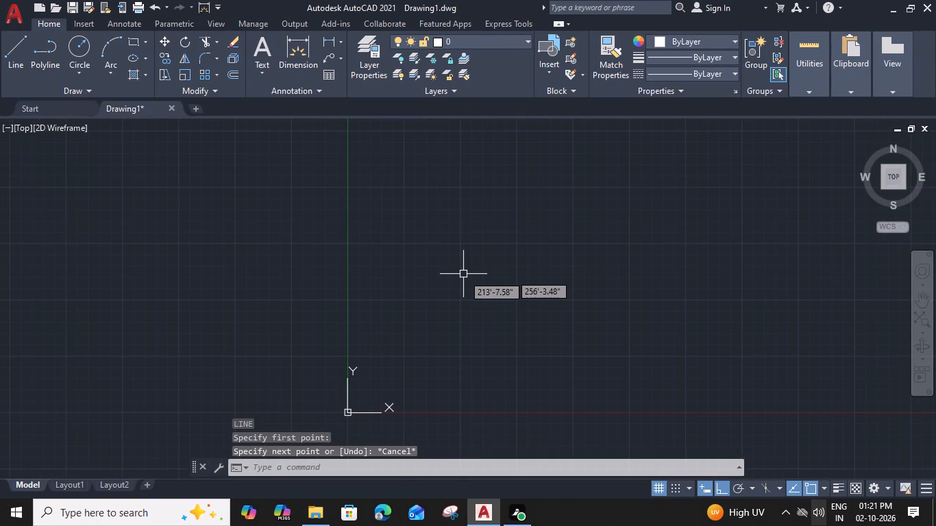
{"action": "left_click", "coordinate": [375, 130]}
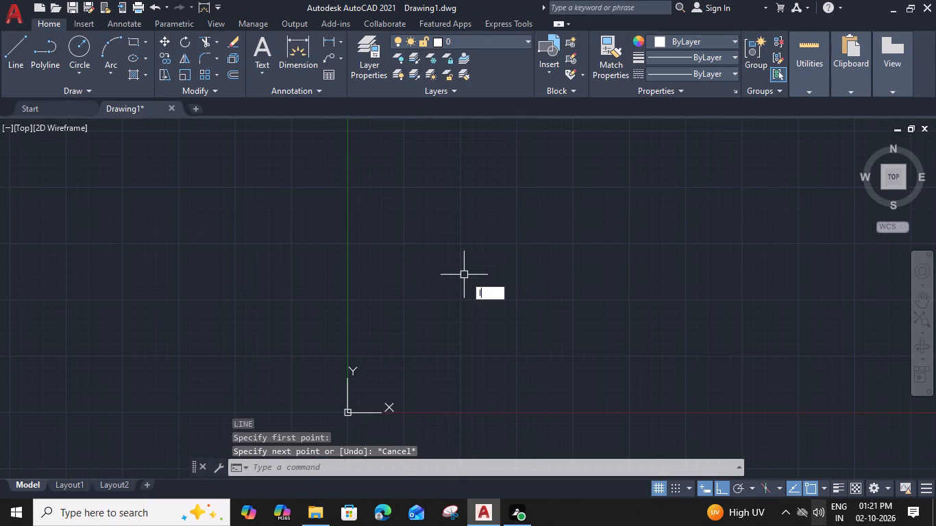
{"action": "left_click", "coordinate": [376, 358]}
{"action": "key", "text": "Escape"}
Draw a horizontal line from the upper end of the vertical line, extending away from the Y axis.
{"action": "type", "text": "l"}
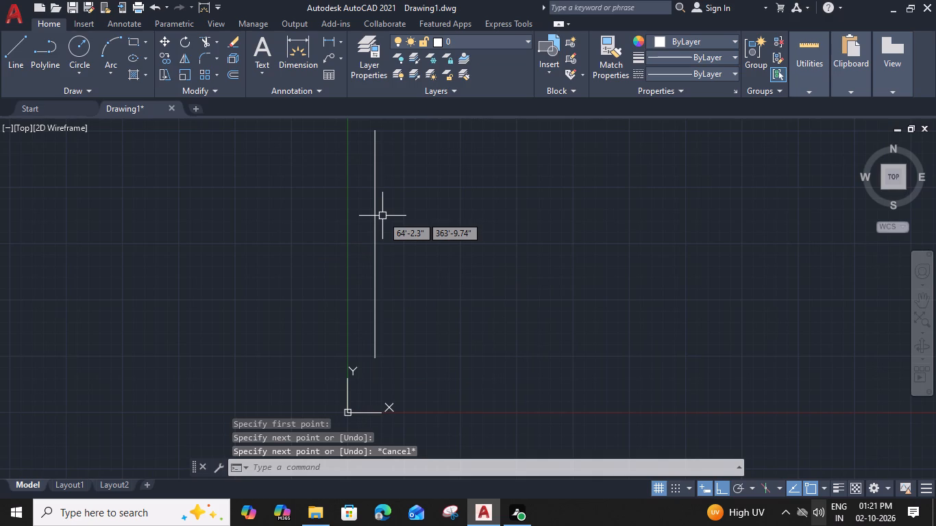
{"action": "key", "text": "space"}
{"action": "left_click", "coordinate": [374, 134]}
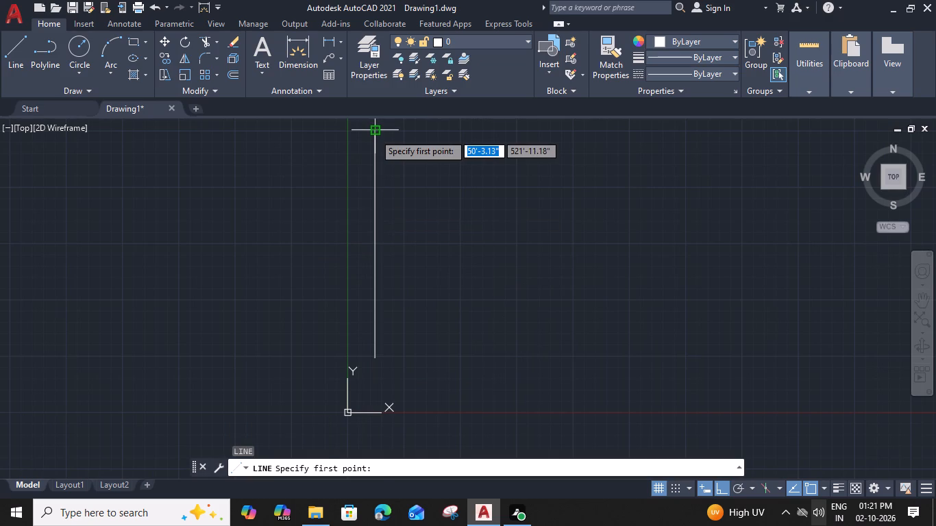
{"action": "left_click", "coordinate": [554, 130]}
{"action": "key", "text": "Escape"}
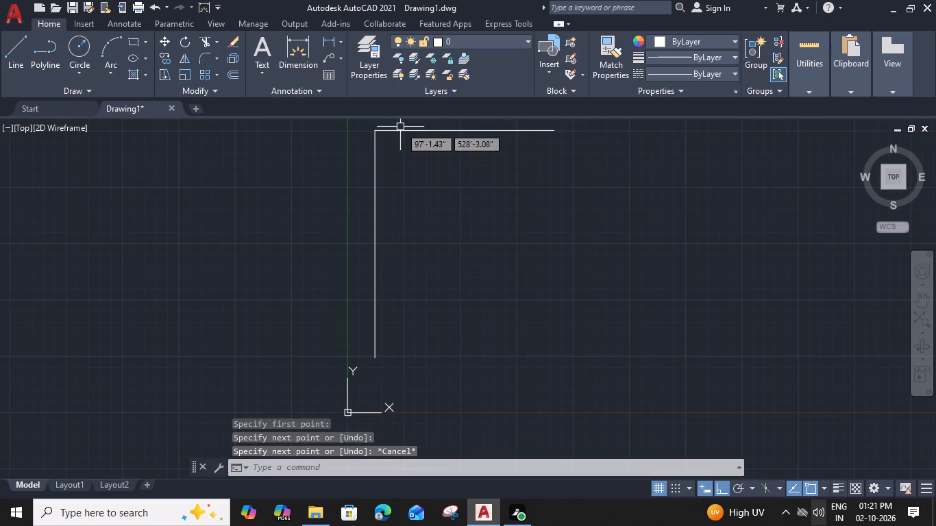
Offset the vertical and horizontal lines 9" toward the inside of the corner to form double wall lines.
{"action": "middle_click_drag", "start_coordinate": [400, 127], "coordinate": [401, 164]}
{"action": "scroll", "coordinate": [372, 166], "scroll_direction": "up", "scroll_amount": 5}
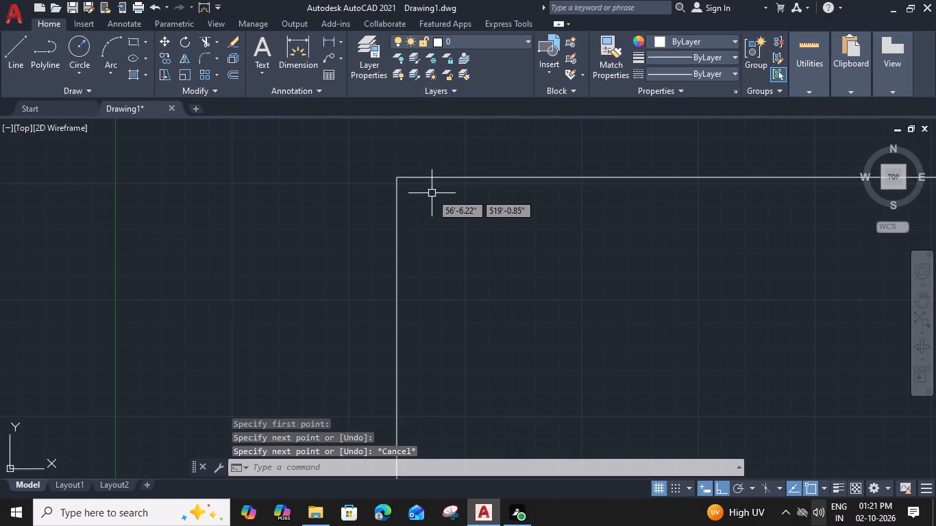
{"action": "left_click", "coordinate": [396, 189]}
{"action": "key", "text": "o"}
{"action": "key", "text": "space"}
{"action": "type", "text": "9\""}
{"action": "key", "text": "Return"}
{"action": "left_click", "coordinate": [441, 219]}
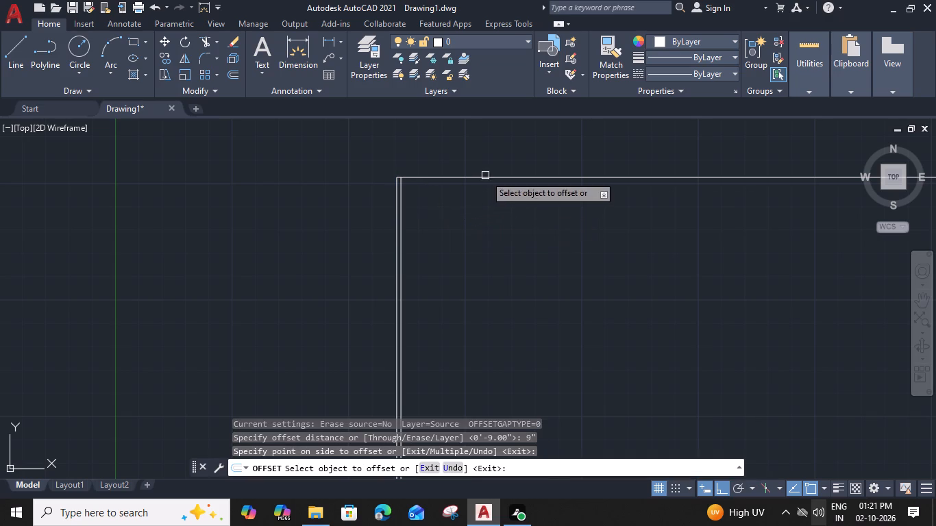
{"action": "left_click", "coordinate": [485, 175]}
{"action": "left_click", "coordinate": [488, 223]}
{"action": "key", "text": "Escape"}
Trim the overlapping ends of the two inner wall lines so they meet in a clean inside corner.
{"action": "key", "text": "t"}
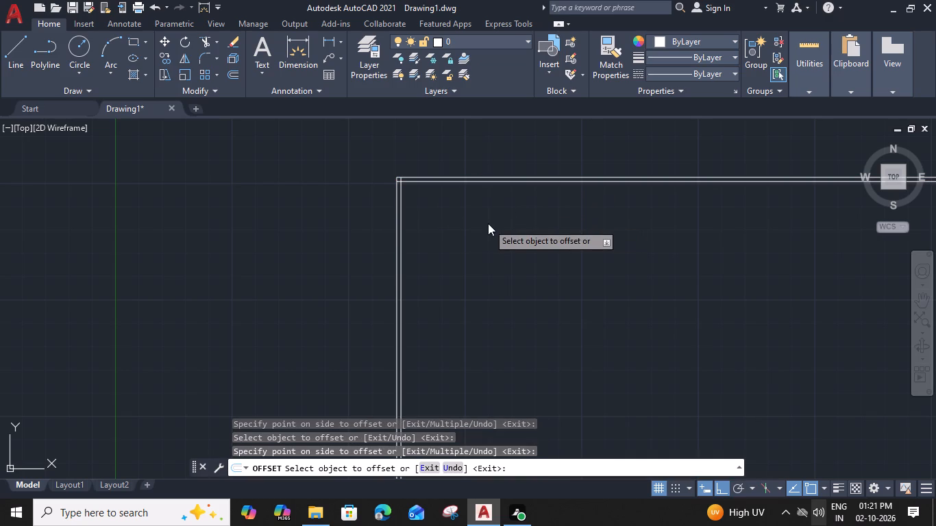
{"action": "key", "text": "r"}
{"action": "key", "text": "space"}
{"action": "scroll", "coordinate": [408, 171], "scroll_direction": "up", "scroll_amount": 4}
{"action": "left_click", "coordinate": [356, 223]}
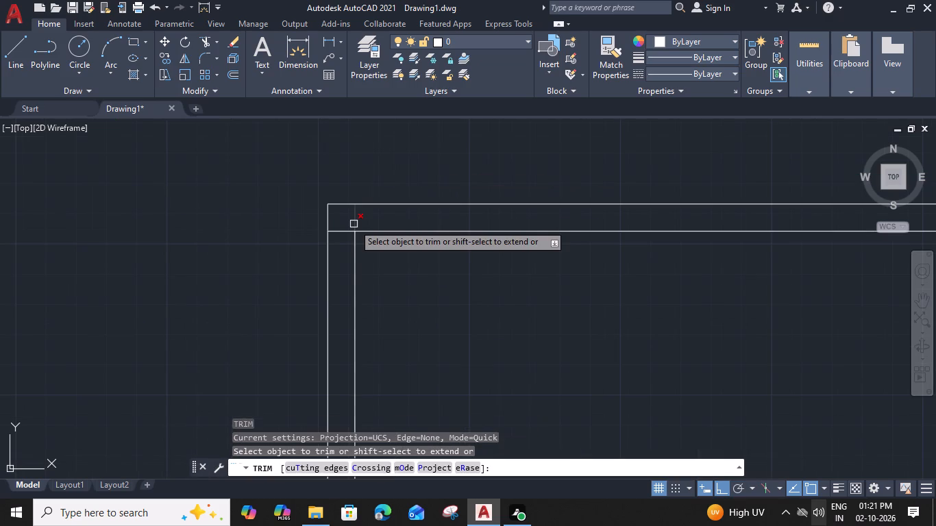
{"action": "left_click", "coordinate": [344, 231]}
{"action": "key", "text": "Escape"}
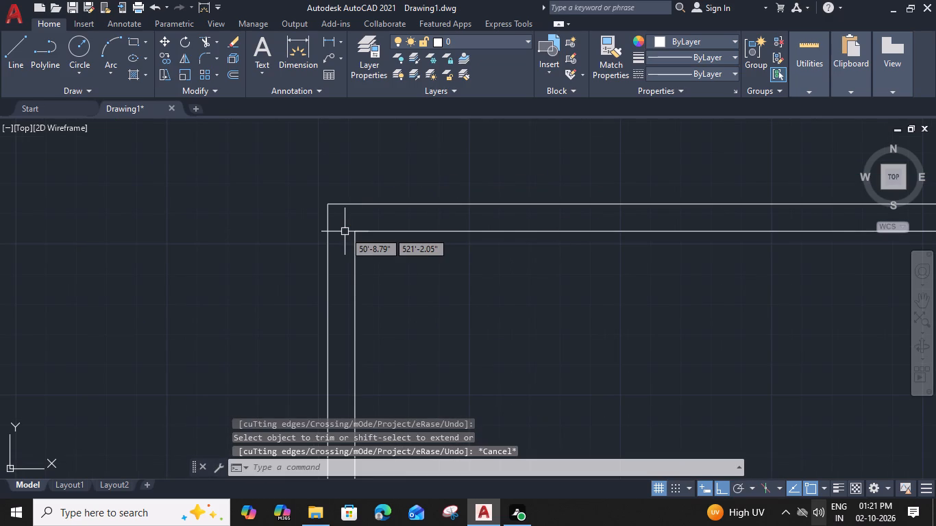
Offset the inner vertical wall line.
{"action": "left_click", "coordinate": [356, 243]}
{"action": "key", "text": "o"}
{"action": "key", "text": "space"}
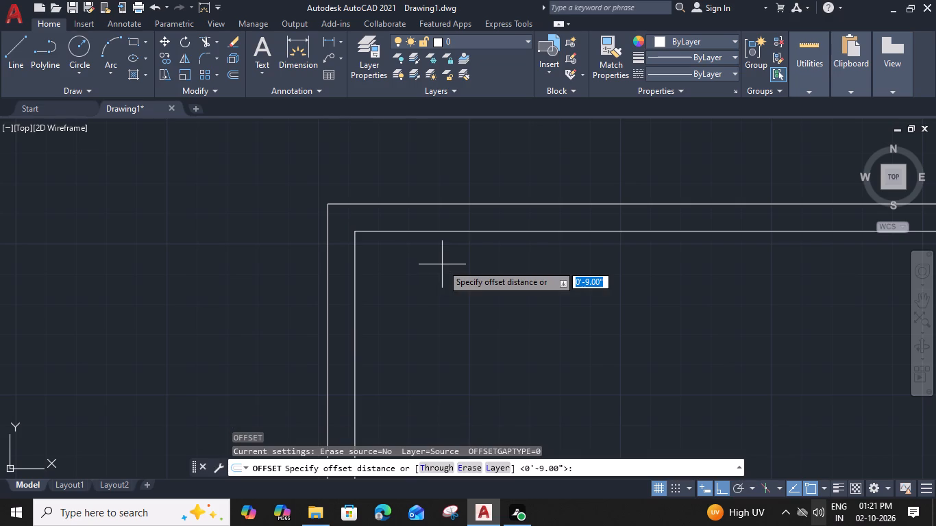
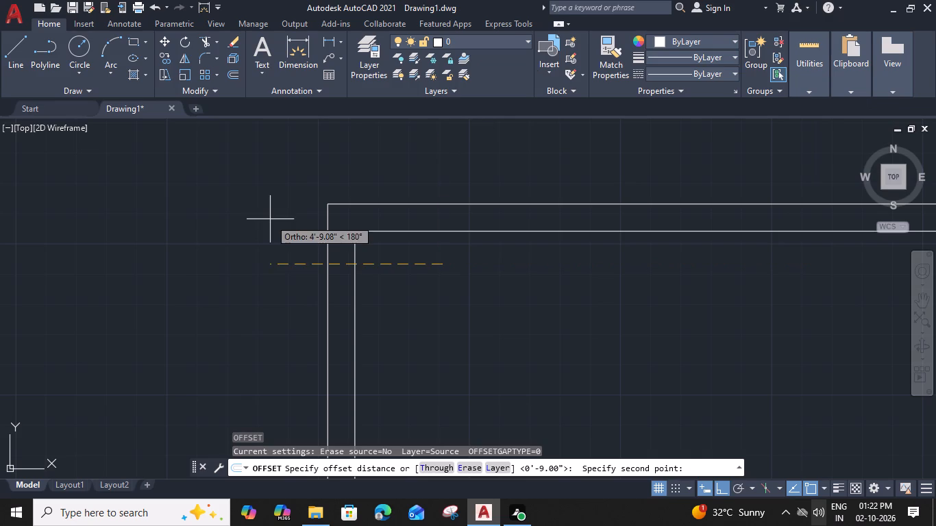
Erase all four lines of the double-line wall corner.
{"action": "key", "text": "Escape"}
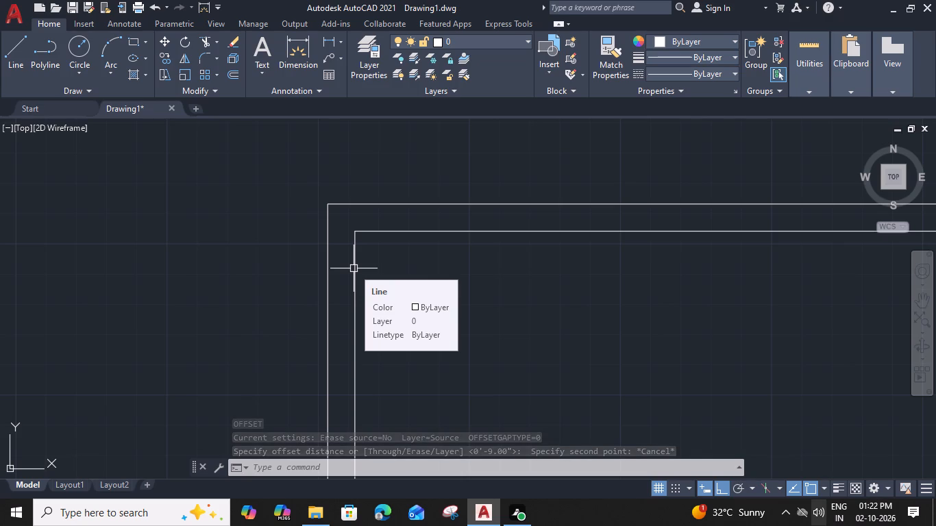
{"action": "scroll", "coordinate": [360, 258], "scroll_direction": "down", "scroll_amount": 3}
{"action": "left_click_drag", "start_coordinate": [513, 195], "coordinate": [421, 240]}
{"action": "left_click", "coordinate": [311, 303]}
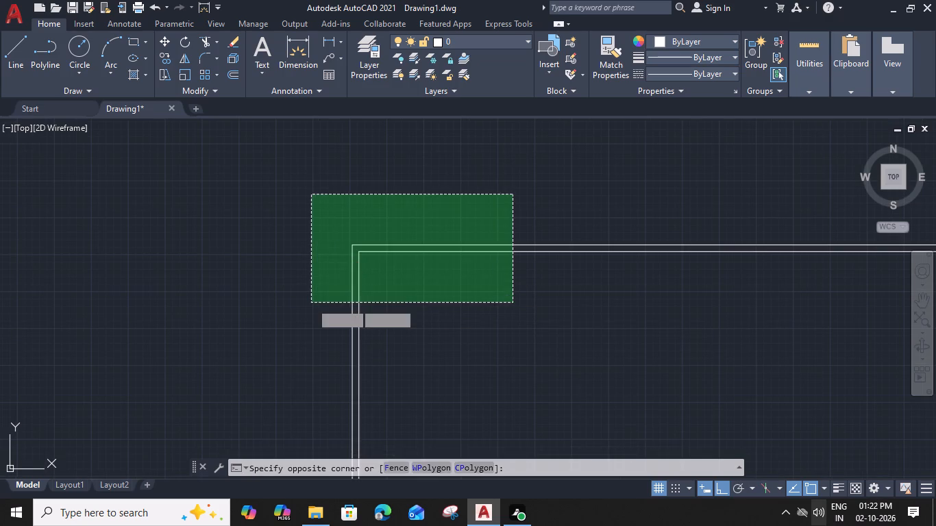
{"action": "key", "text": "Escape"}
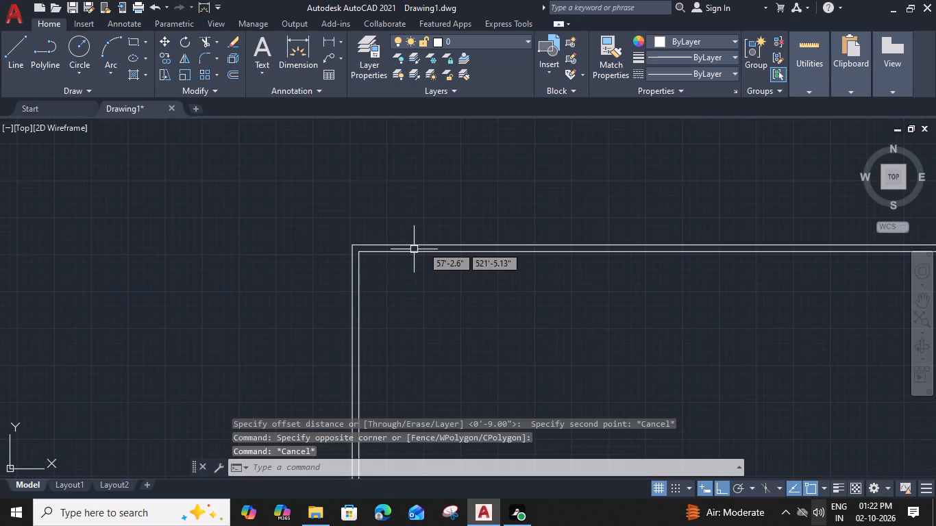
{"action": "left_click_drag", "start_coordinate": [430, 225], "coordinate": [396, 254]}
{"action": "left_click", "coordinate": [307, 319]}
{"action": "key", "text": "Delete"}
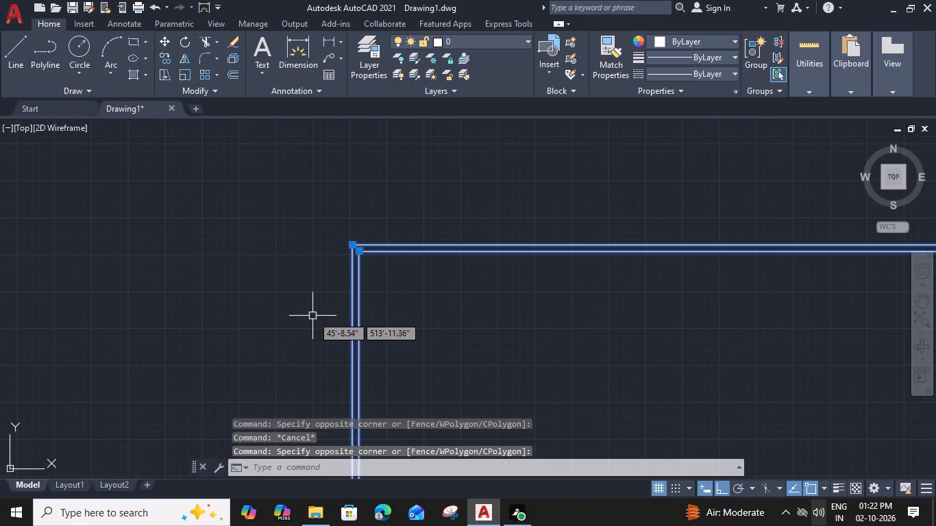
Draw a long horizontal line starting about 8' from the Y axis and extending away from it.
{"action": "scroll", "coordinate": [408, 276], "scroll_direction": "down", "scroll_amount": 3}
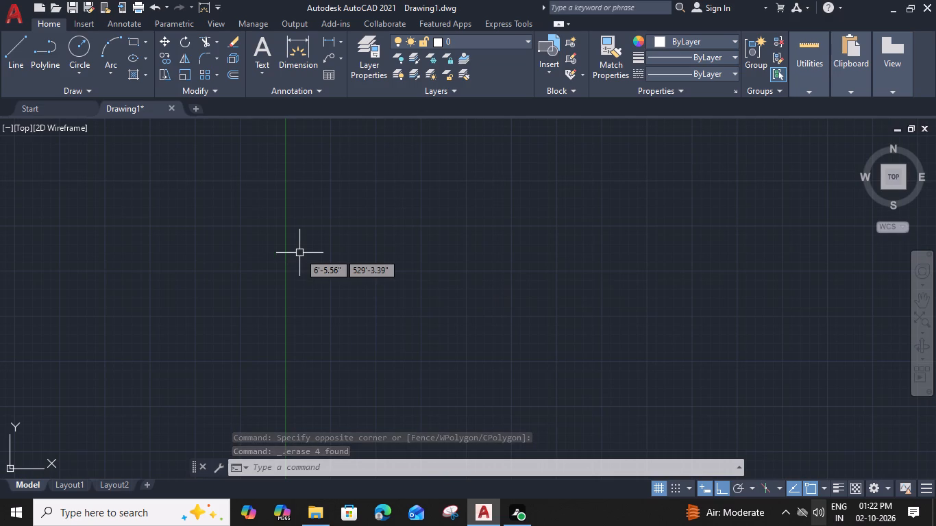
{"action": "key", "text": "k"}
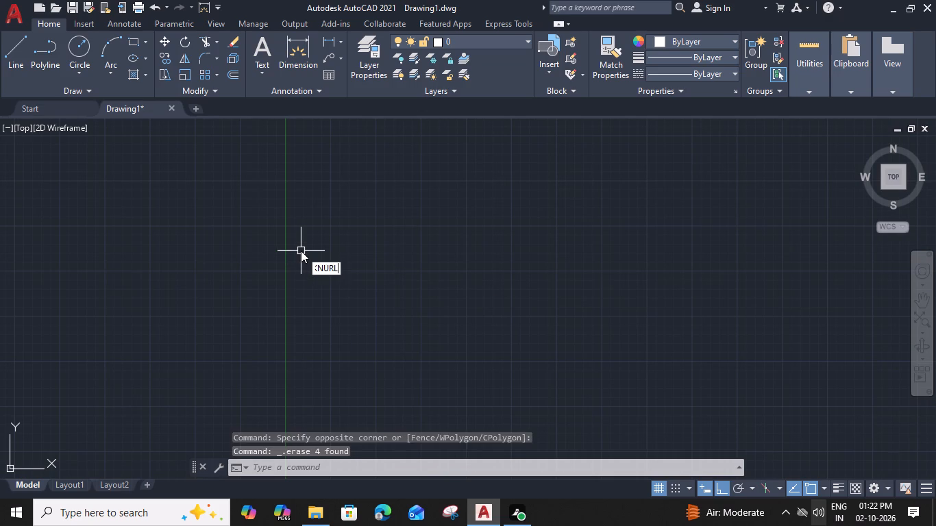
{"action": "key", "text": "Escape"}
{"action": "type", "text": "l"}
{"action": "key", "text": "space"}
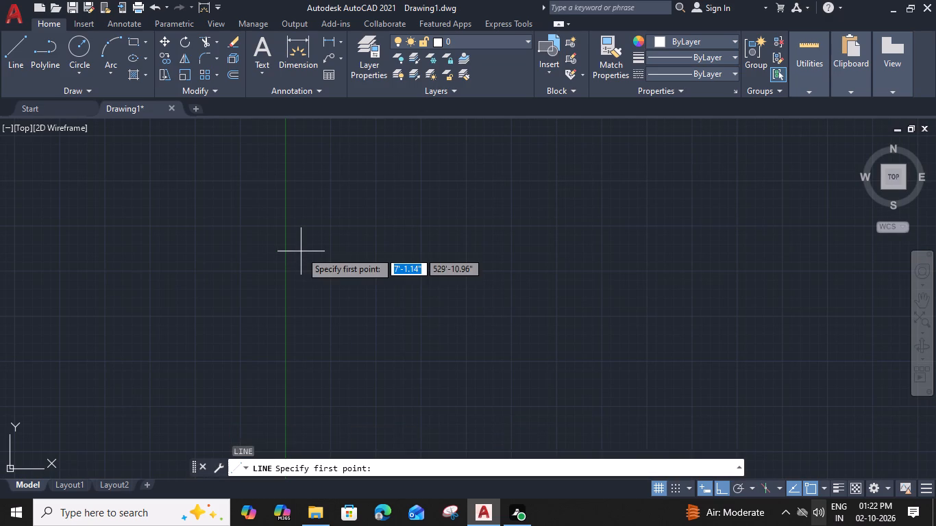
{"action": "left_click", "coordinate": [303, 231]}
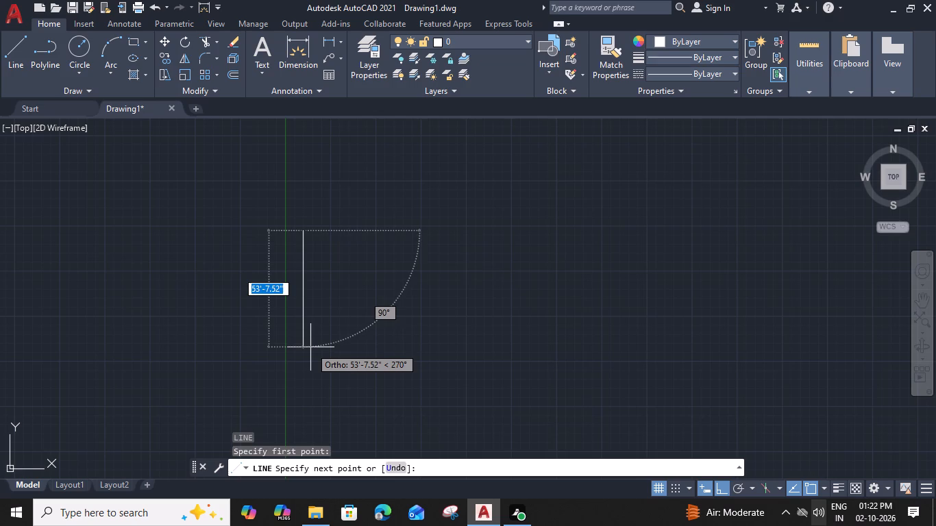
{"action": "right_click", "coordinate": [316, 397]}
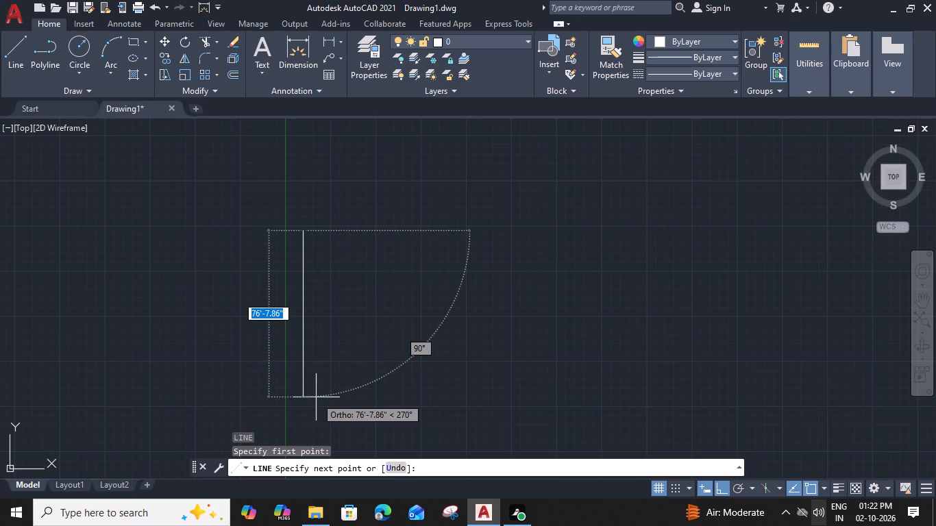
{"action": "left_click", "coordinate": [561, 333]}
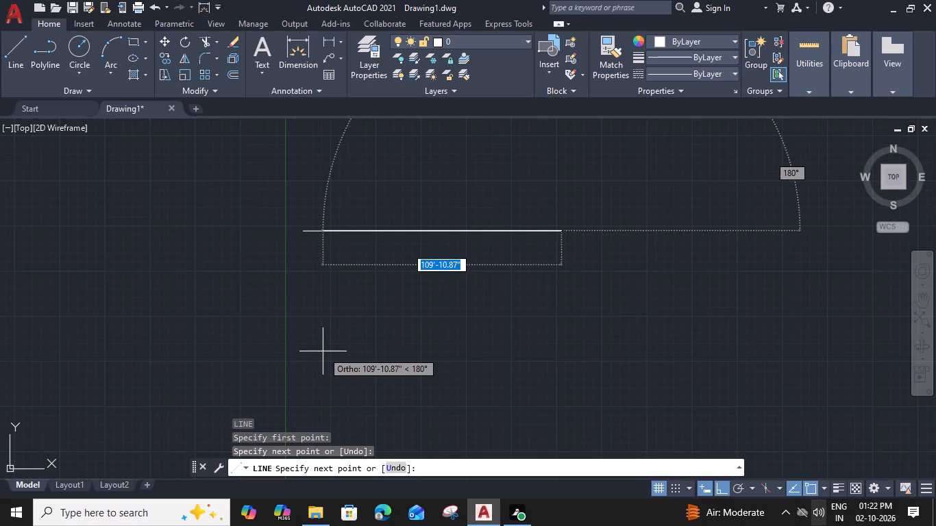
{"action": "key", "text": "Escape"}
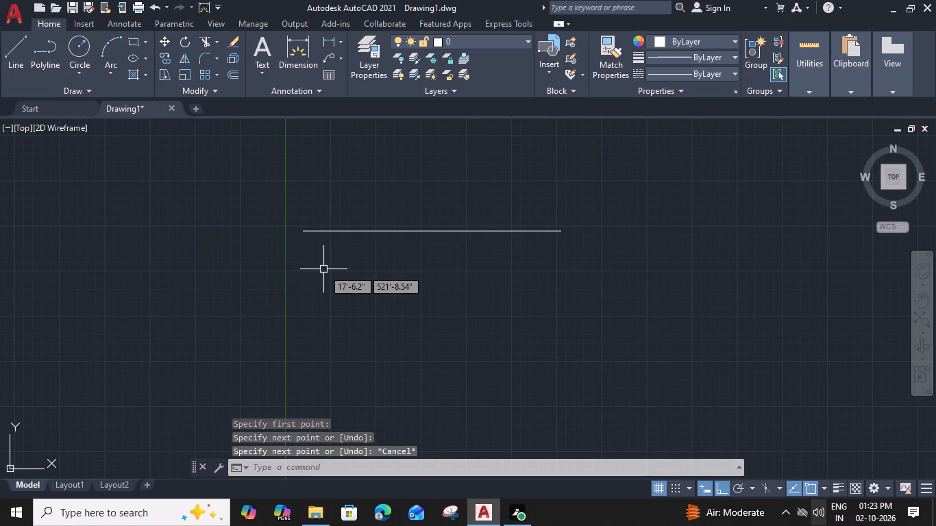
Draw a long vertical line straight down from the end of the horizontal line nearest the Y axis.
{"action": "key", "text": "l"}
{"action": "key", "text": "space"}
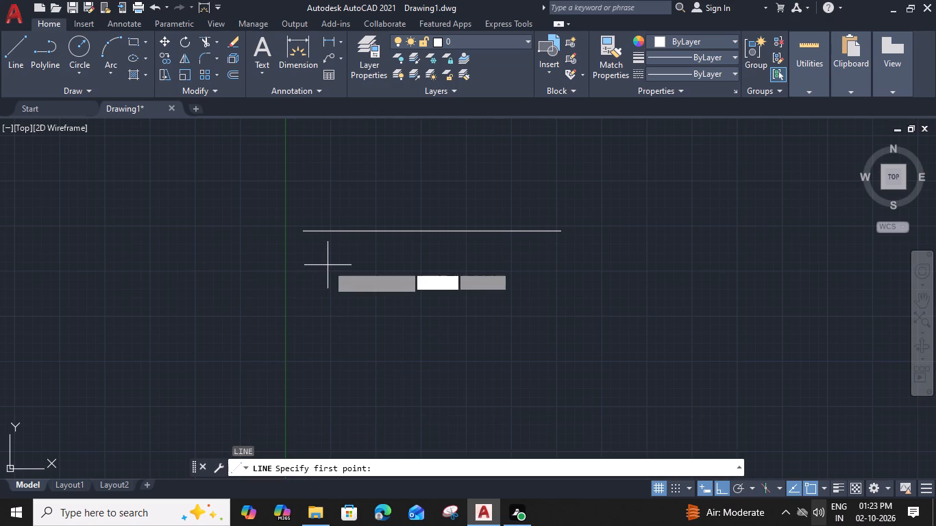
{"action": "left_click", "coordinate": [308, 234]}
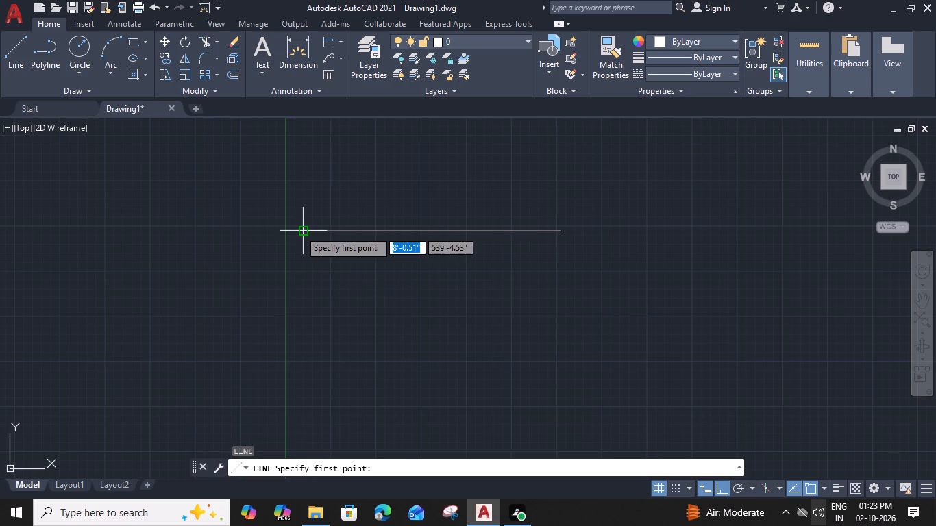
{"action": "middle_click_drag", "start_coordinate": [346, 348], "coordinate": [337, 158]}
{"action": "left_click", "coordinate": [304, 303]}
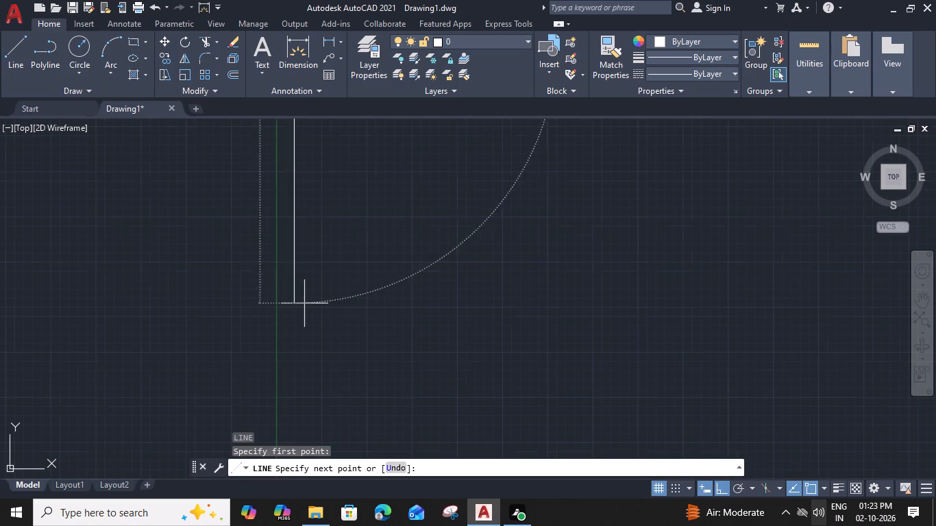
{"action": "key", "text": "Escape"}
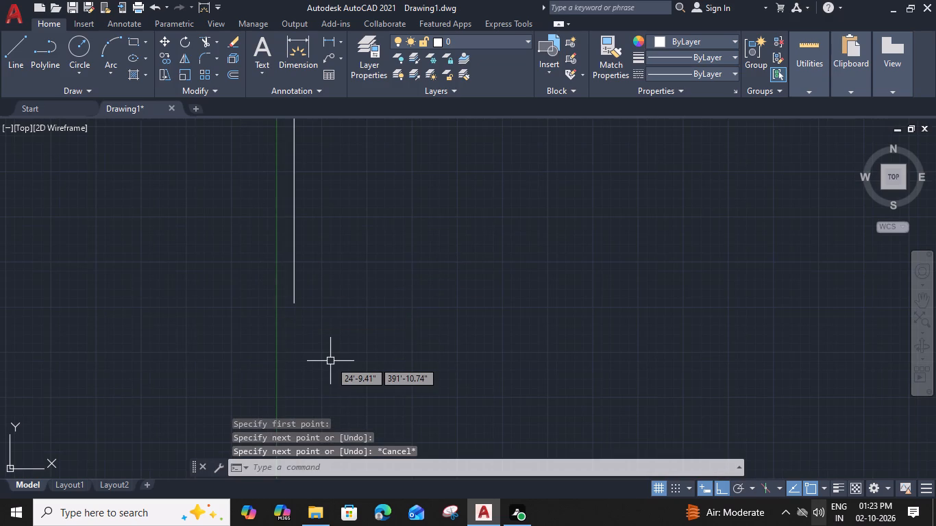
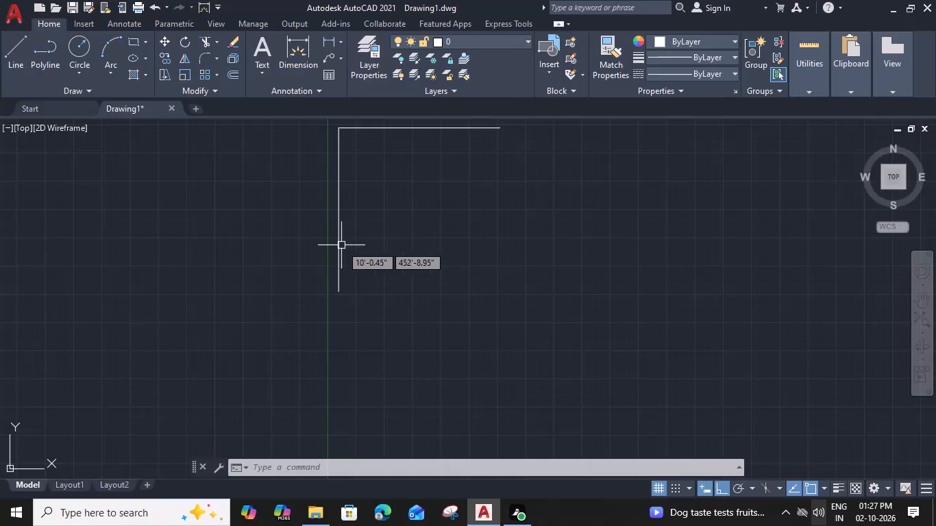
Offset the vertical line and the top horizontal line 9" inward to form double-line outer walls.
{"action": "scroll", "coordinate": [359, 125], "scroll_direction": "up", "scroll_amount": 1}
{"action": "middle_click_drag", "start_coordinate": [359, 125], "coordinate": [354, 158]}
{"action": "scroll", "coordinate": [320, 175], "scroll_direction": "up", "scroll_amount": 3}
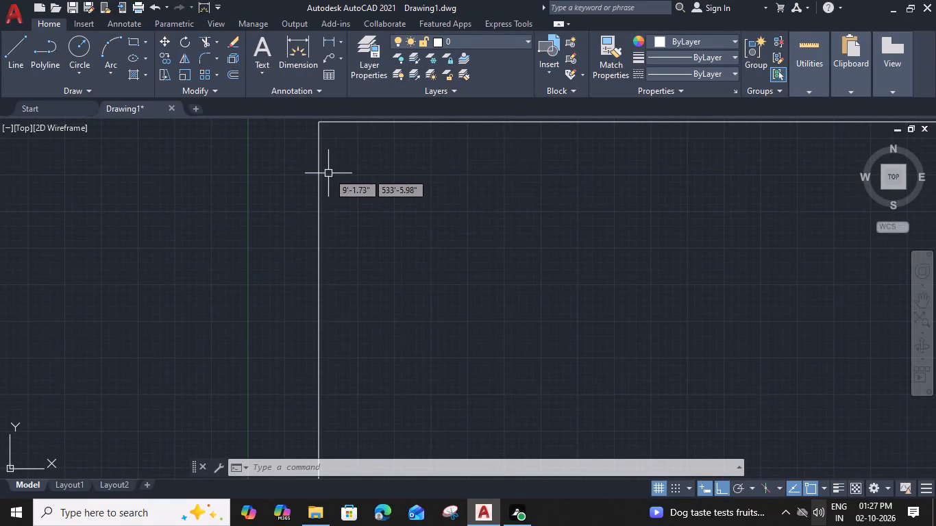
{"action": "middle_click_drag", "start_coordinate": [328, 173], "coordinate": [282, 230]}
{"action": "left_click", "coordinate": [274, 206]}
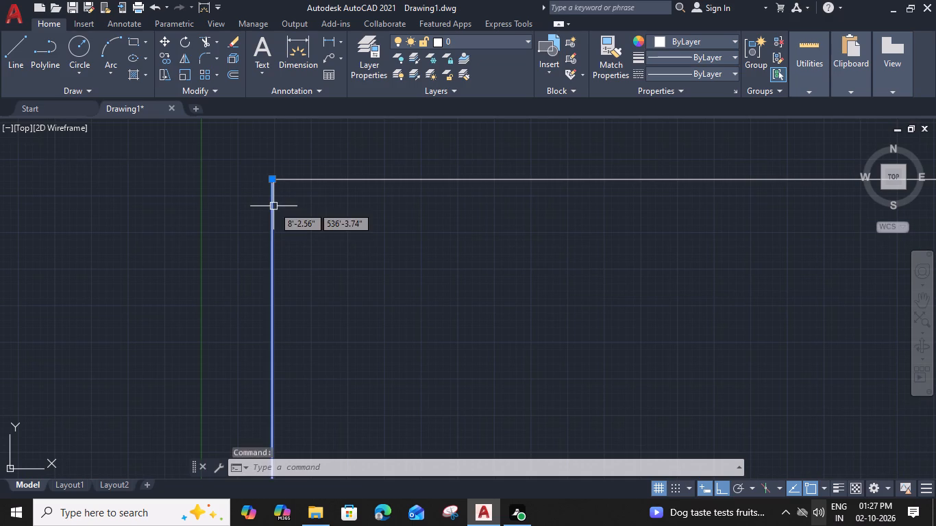
{"action": "type", "text": "o 9\""}
{"action": "key", "text": "Return"}
{"action": "left_click", "coordinate": [325, 231]}
{"action": "left_click", "coordinate": [354, 180]}
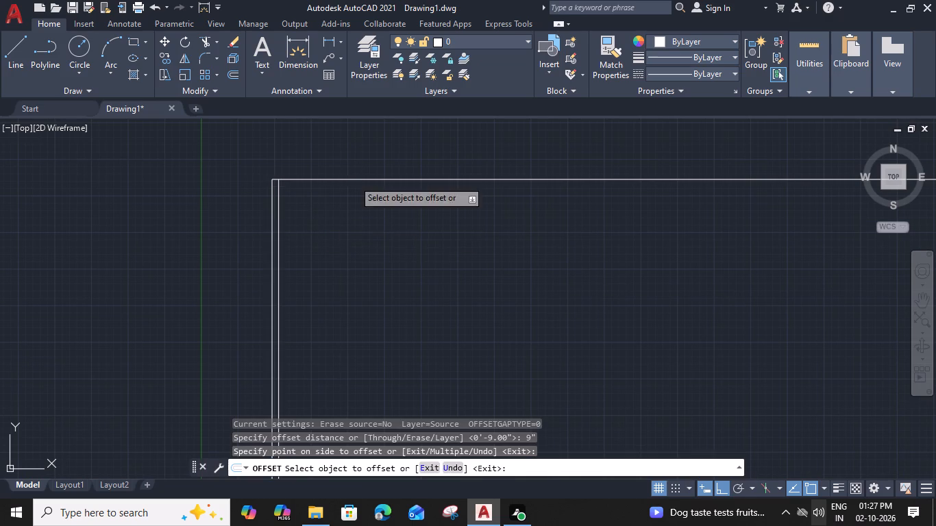
{"action": "left_click", "coordinate": [342, 223]}
{"action": "key", "text": "Escape"}
Trim the overlapping ends of the two inner wall lines at the upper corner.
{"action": "type", "text": "tr"}
{"action": "key", "text": "space"}
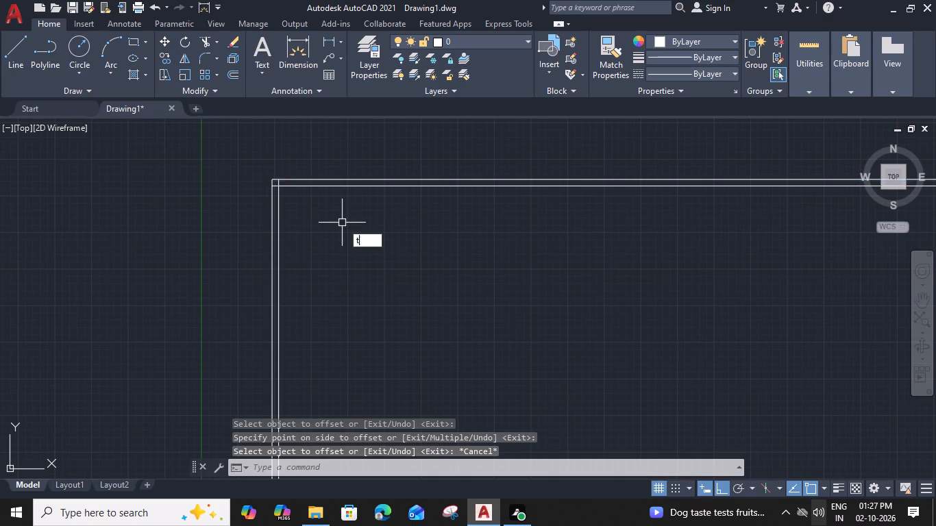
{"action": "scroll", "coordinate": [278, 175], "scroll_direction": "up", "scroll_amount": 3}
{"action": "left_click", "coordinate": [278, 208]}
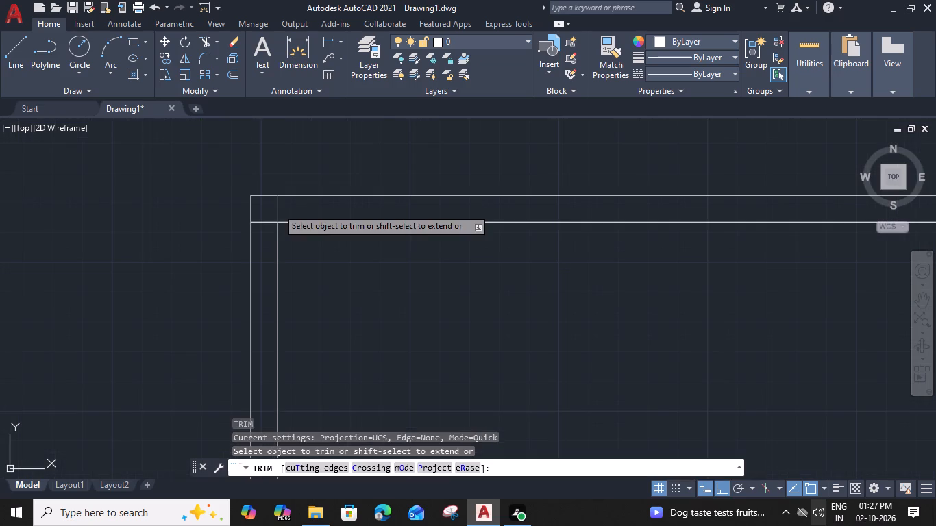
{"action": "left_click", "coordinate": [263, 221]}
{"action": "key", "text": "Escape"}
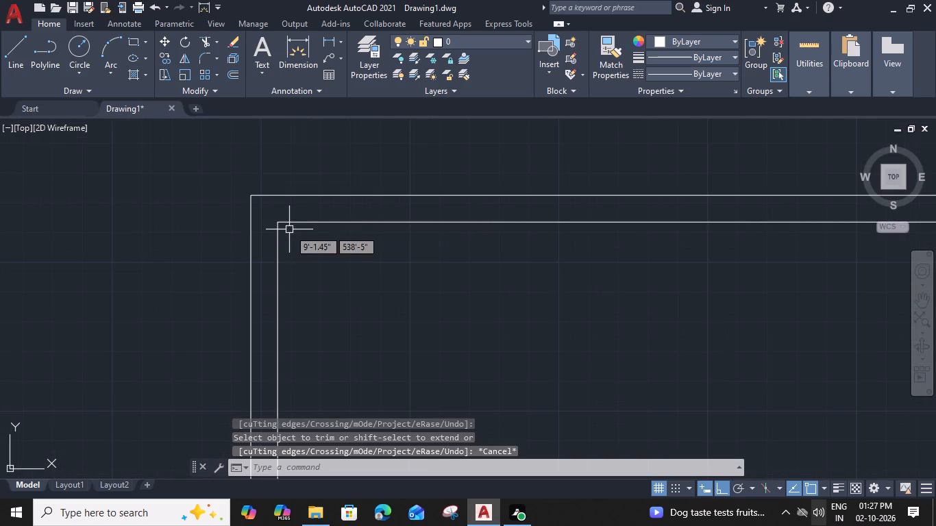
{"action": "left_click", "coordinate": [276, 265]}
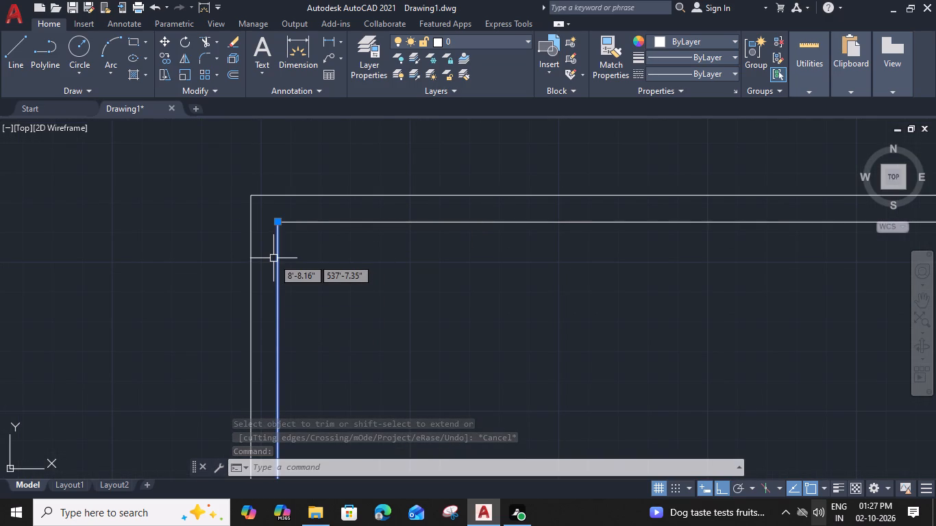
{"action": "key", "text": "Escape"}
Draw a long horizontal line from the lower end of the outer vertical wall line, extending away from the Y axis.
{"action": "scroll", "coordinate": [280, 261], "scroll_direction": "down", "scroll_amount": 4}
{"action": "middle_click_drag", "start_coordinate": [342, 290], "coordinate": [327, 77]}
{"action": "scroll", "coordinate": [324, 223], "scroll_direction": "down", "scroll_amount": 4}
{"action": "scroll", "coordinate": [325, 301], "scroll_direction": "up", "scroll_amount": 4}
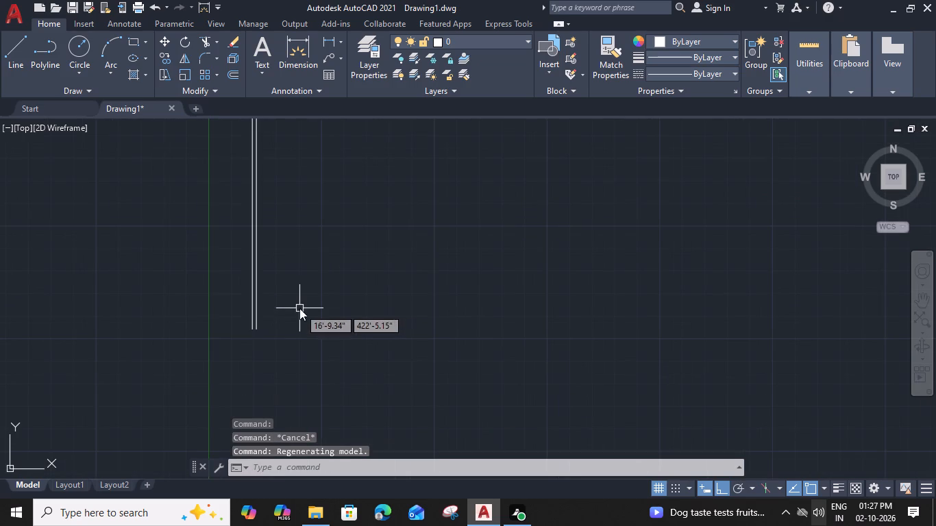
{"action": "key", "text": "l"}
{"action": "key", "text": "space"}
{"action": "left_click", "coordinate": [252, 329]}
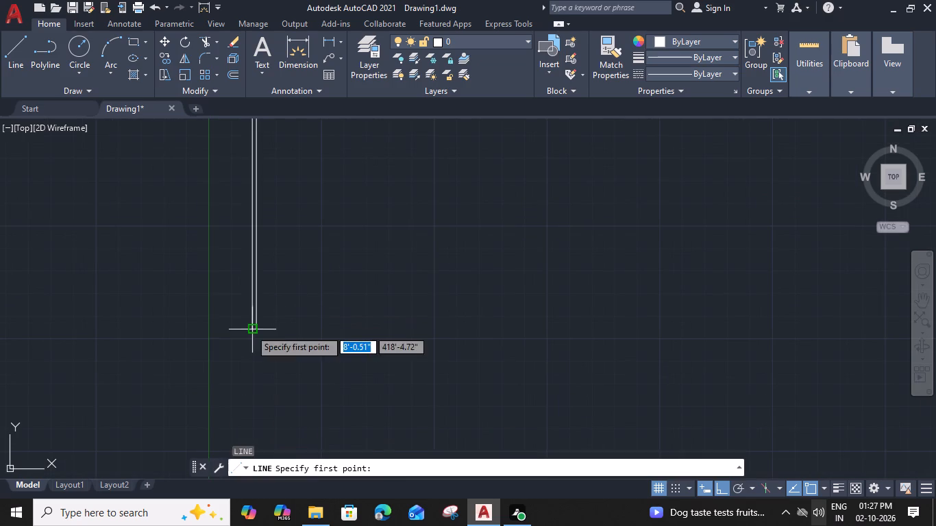
{"action": "left_click", "coordinate": [608, 319]}
{"action": "key", "text": "Escape"}
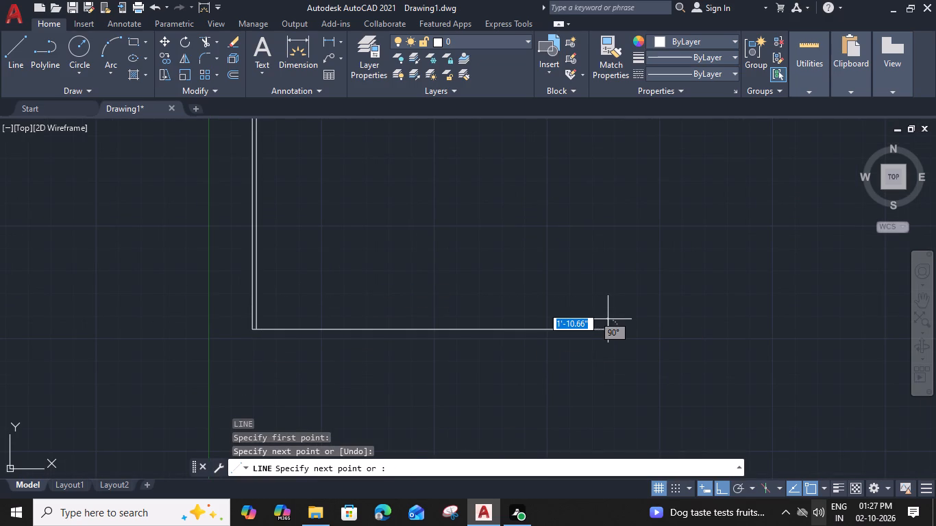
Offset the bottom horizontal line 9" upward to make the inner face of the bottom wall.
{"action": "left_click", "coordinate": [452, 329]}
{"action": "key", "text": "o"}
{"action": "key", "text": "space"}
{"action": "type", "text": "9"}
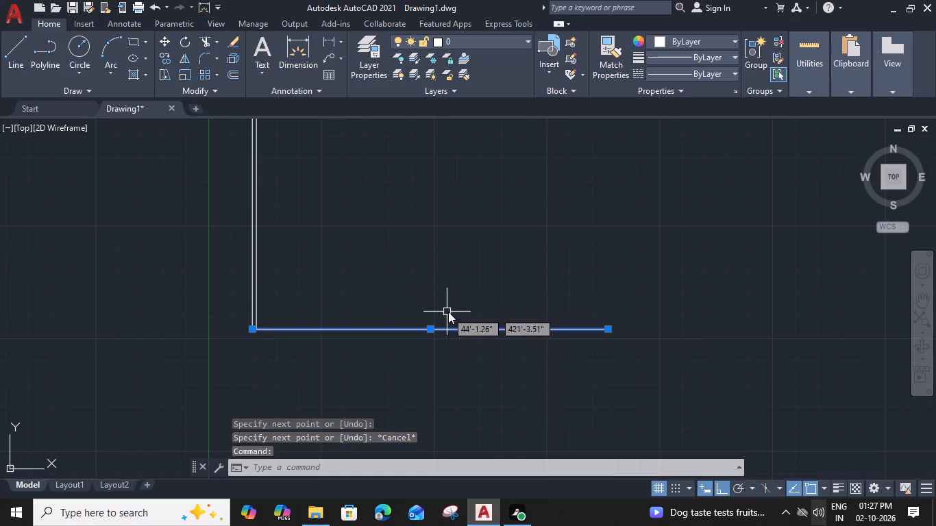
{"action": "key", "text": "shift+quotedbl"}
{"action": "key", "text": "Return"}
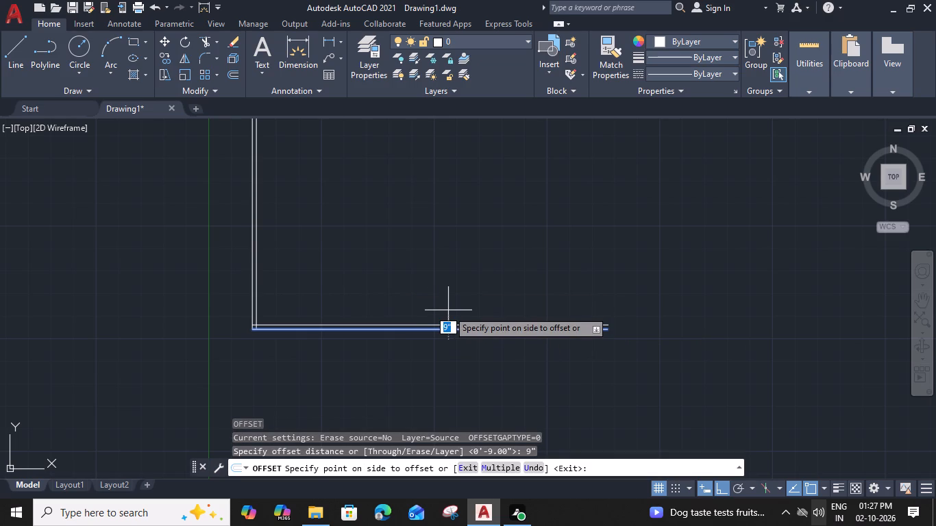
{"action": "left_click", "coordinate": [450, 282]}
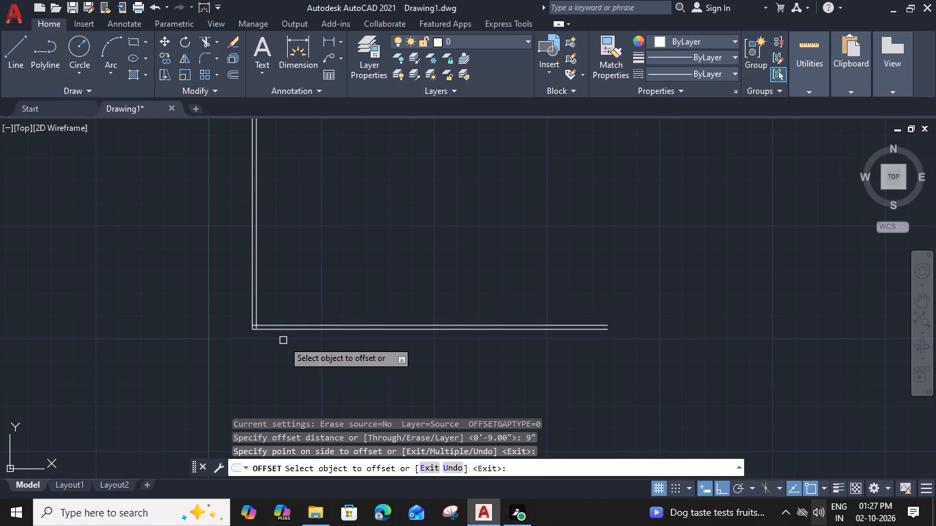
{"action": "key", "text": "Escape"}
Trim the overlapping ends of the two inner wall lines at the lower corner.
{"action": "type", "text": "tr"}
{"action": "key", "text": "space"}
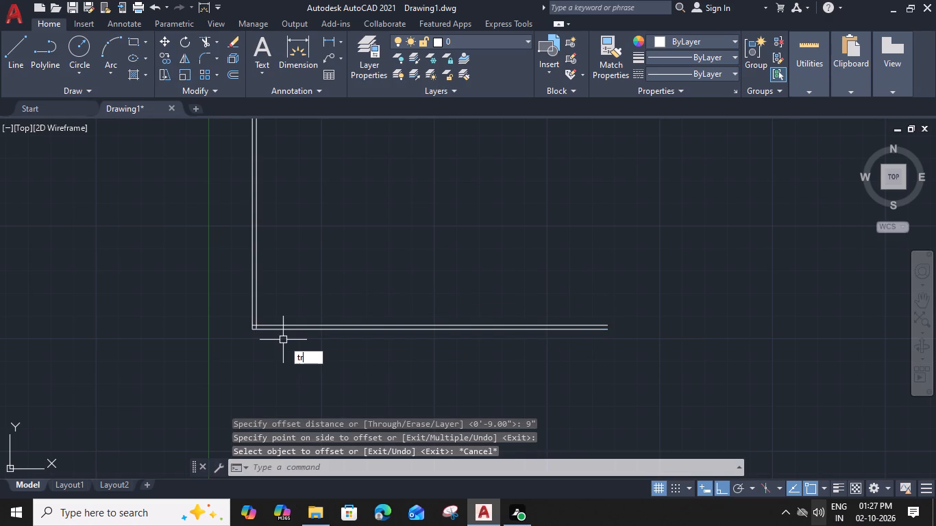
{"action": "scroll", "coordinate": [272, 334], "scroll_direction": "up", "scroll_amount": 1}
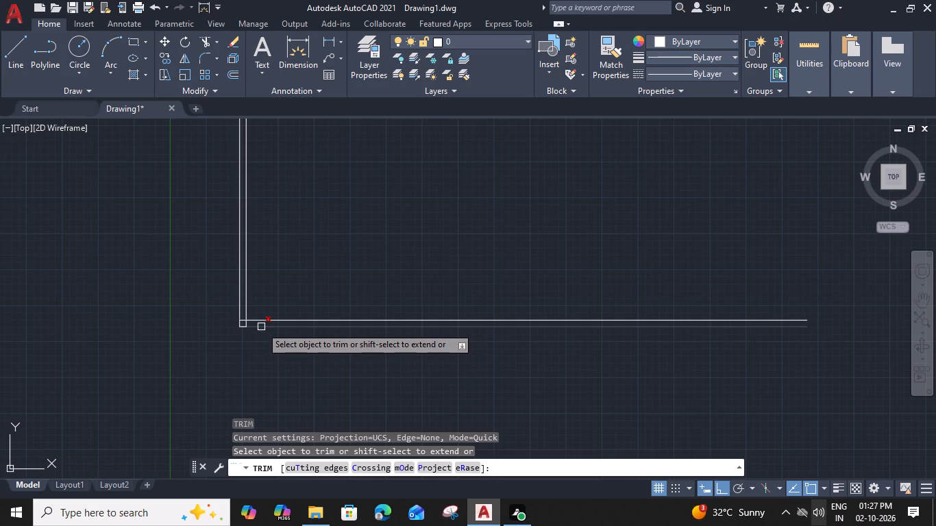
{"action": "scroll", "coordinate": [261, 327], "scroll_direction": "up", "scroll_amount": 3}
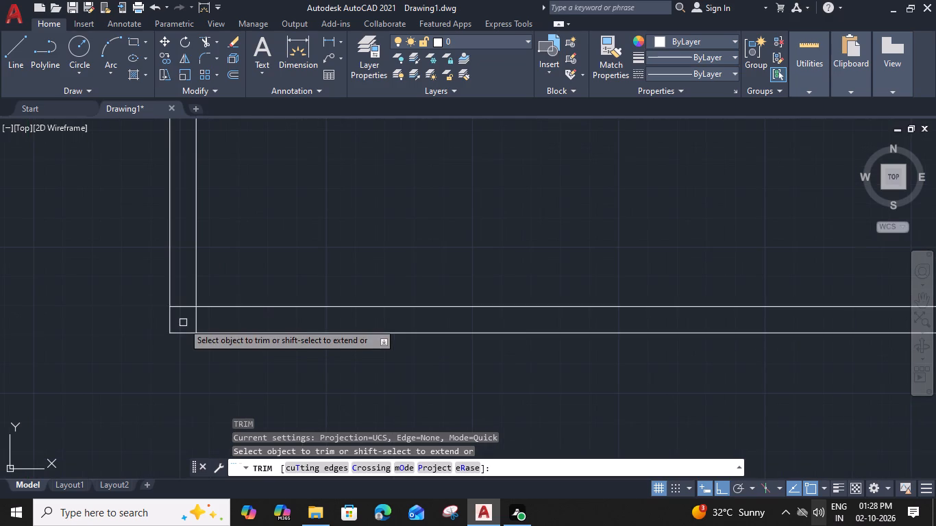
{"action": "left_click", "coordinate": [173, 305]}
{"action": "left_click", "coordinate": [195, 314]}
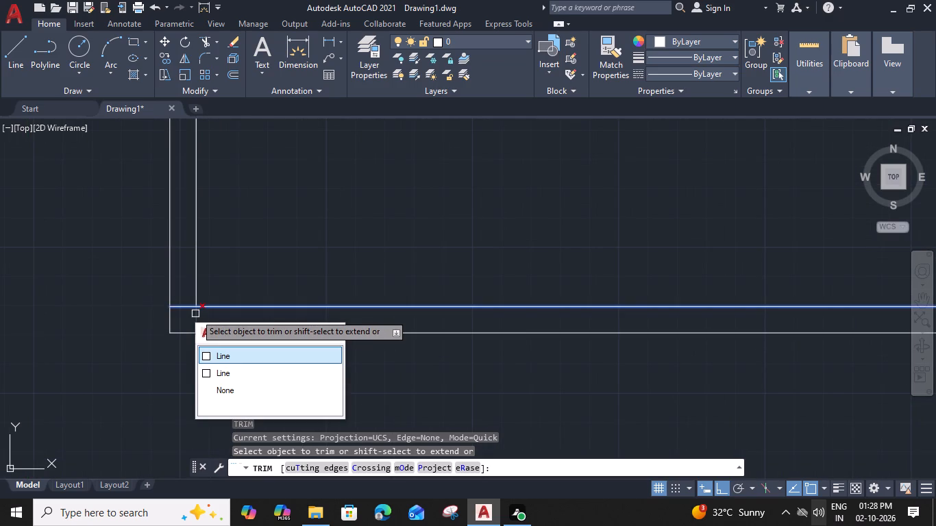
{"action": "scroll", "coordinate": [182, 307], "scroll_direction": "down", "scroll_amount": 3}
{"action": "middle_click_drag", "start_coordinate": [212, 301], "coordinate": [299, 323]}
{"action": "key", "text": "Escape"}
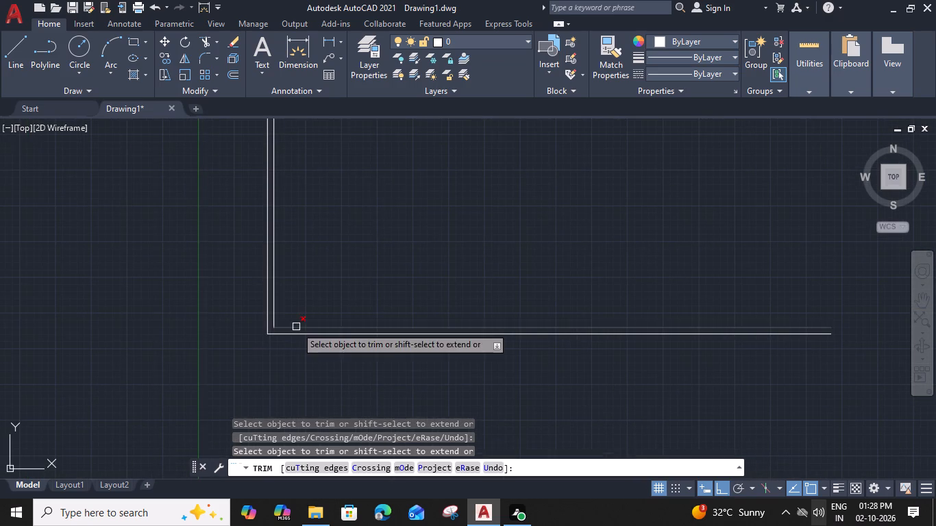
Offset the bottom wall's inner line 12'4" upward, and offset the new line 6" upward to form a horizontal partition wall.
{"action": "left_click", "coordinate": [299, 329]}
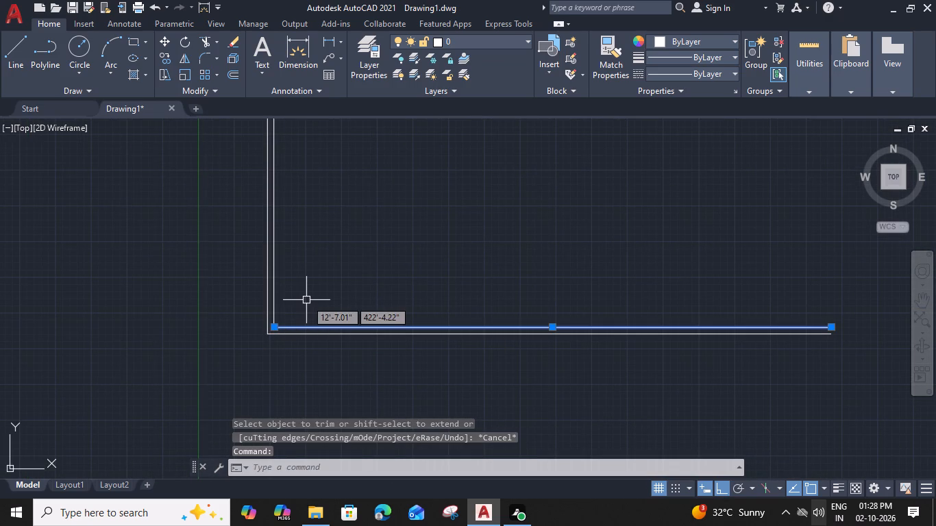
{"action": "type", "text": "o"}
{"action": "key", "text": "space"}
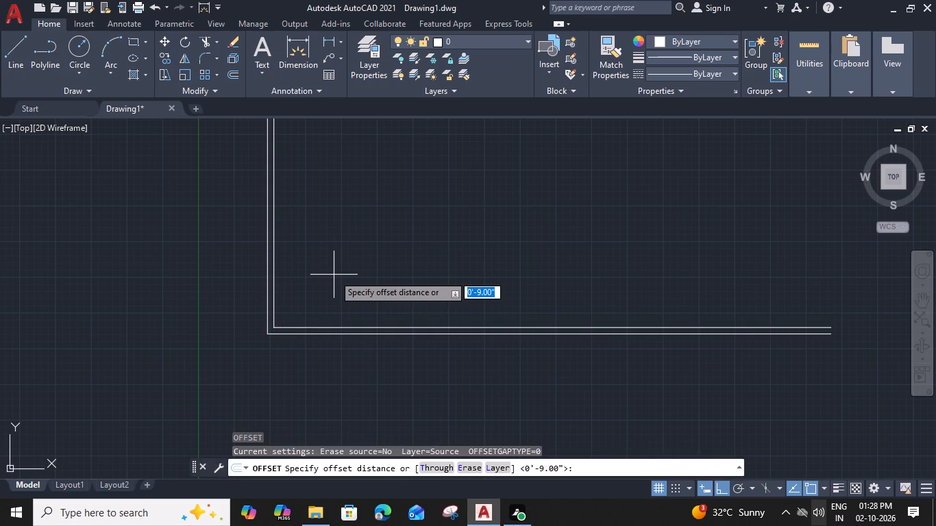
{"action": "type", "text": "12"}
{"action": "key", "text": "apostrophe"}
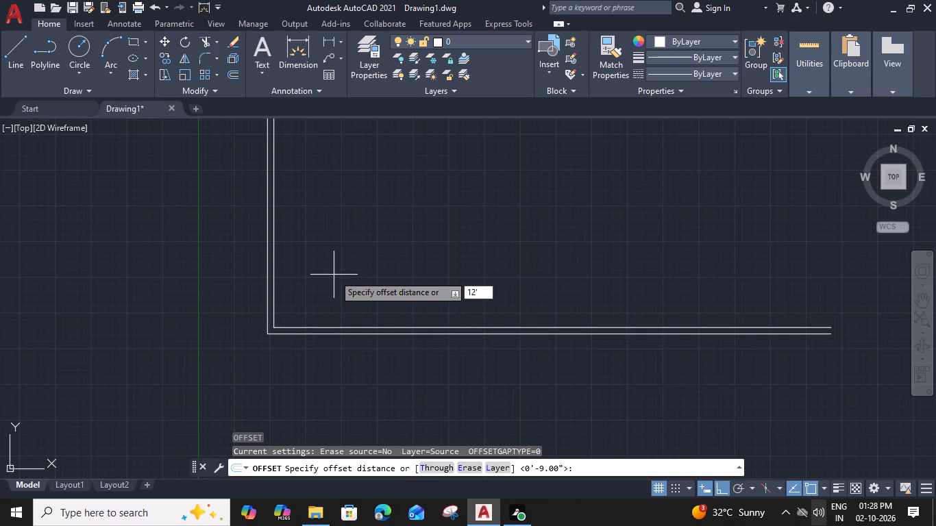
{"action": "key", "text": "4"}
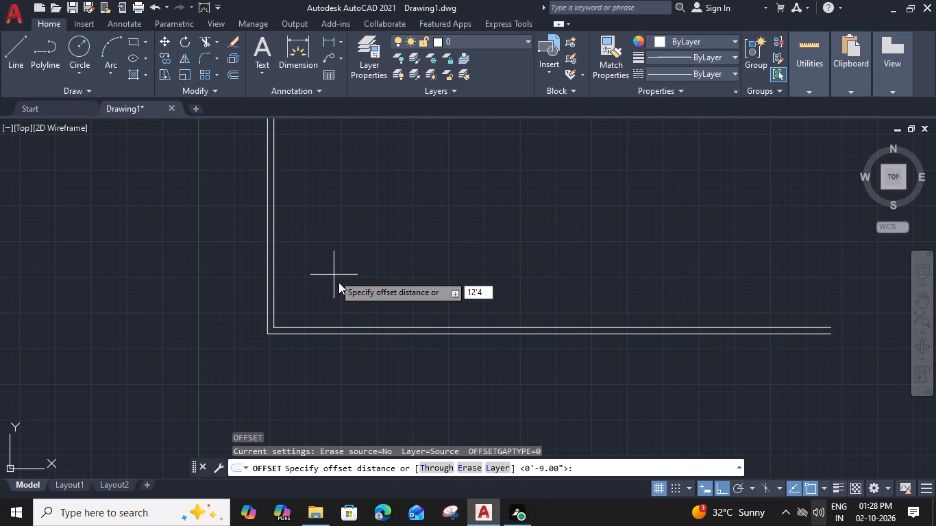
{"action": "key", "text": "shift+quotedbl"}
{"action": "key", "text": "Return"}
{"action": "left_click", "coordinate": [334, 275]}
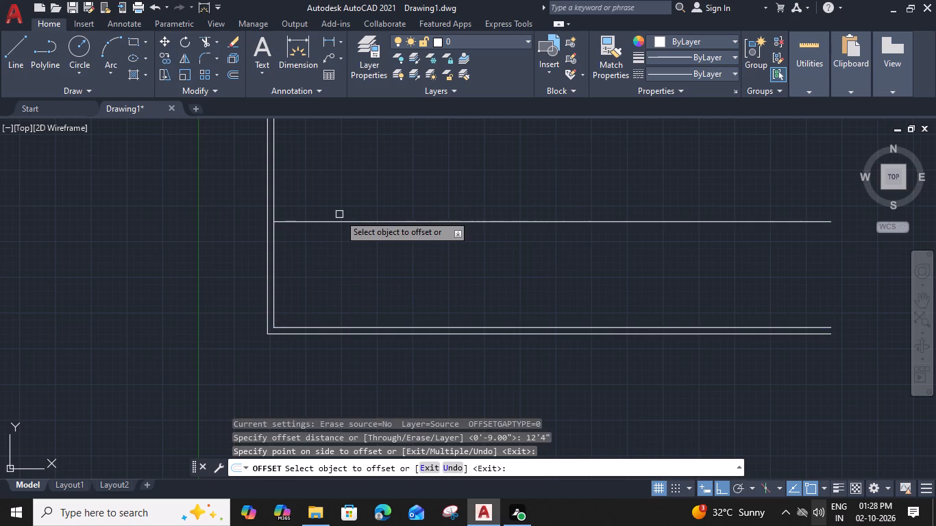
{"action": "left_click", "coordinate": [353, 225]}
{"action": "key", "text": "6"}
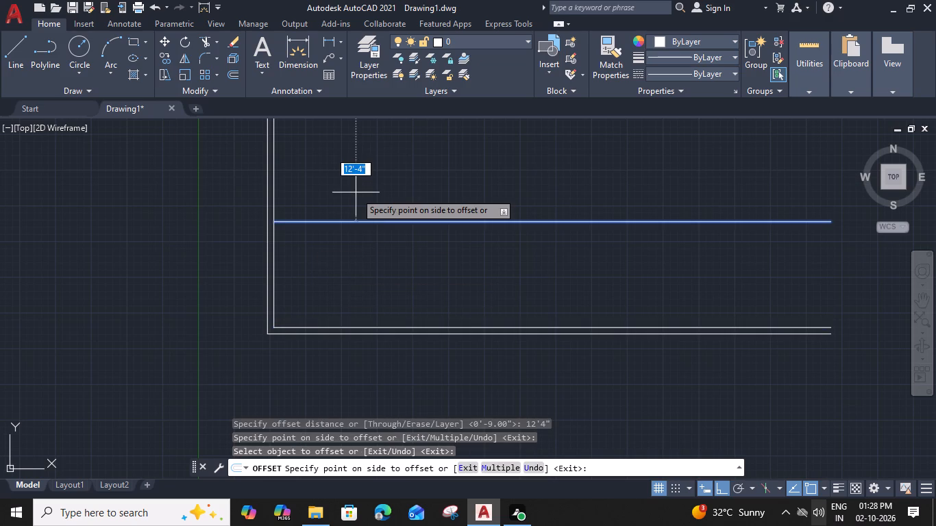
{"action": "key", "text": "shift+quotedbl"}
{"action": "key", "text": "Return"}
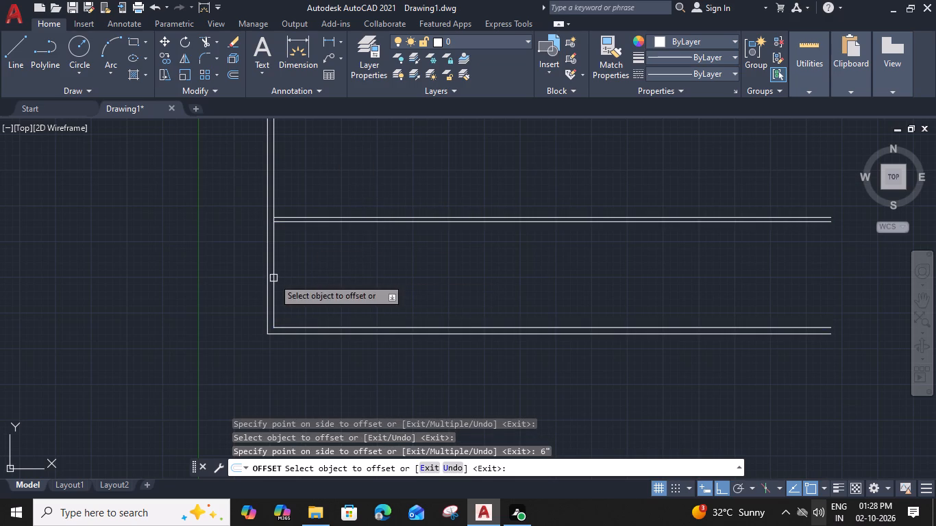
Offset the vertical outer wall's inner line 14' into the plan, and offset the new line another 6" as a vertical partition.
{"action": "left_click", "coordinate": [276, 274]}
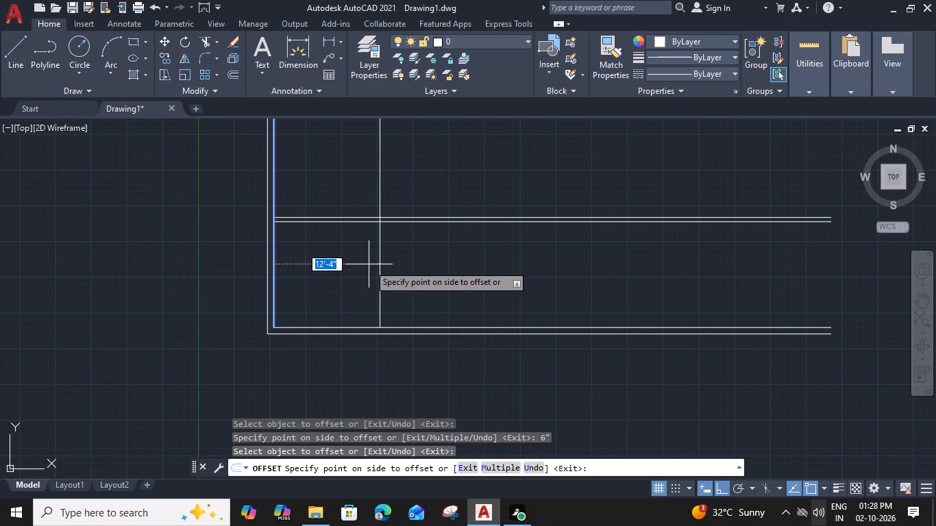
{"action": "type", "text": "14'"}
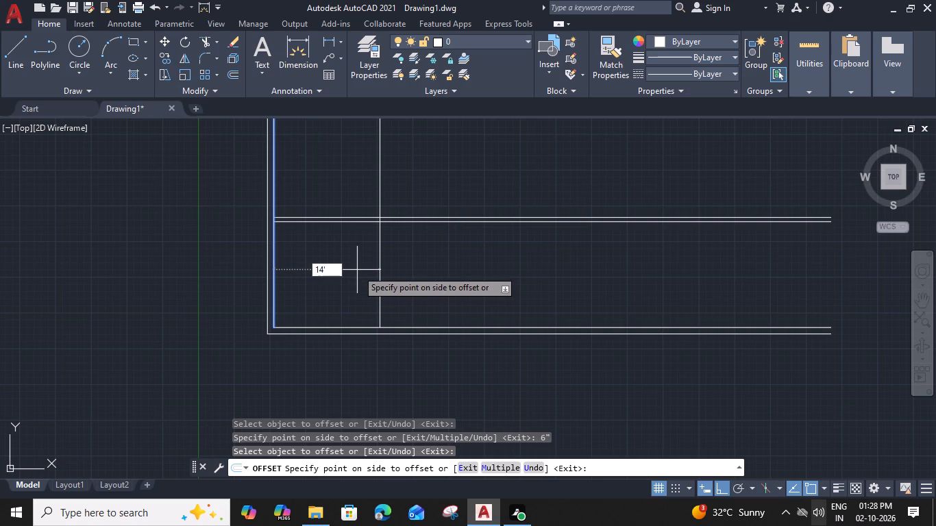
{"action": "key", "text": "space"}
{"action": "left_click", "coordinate": [397, 258]}
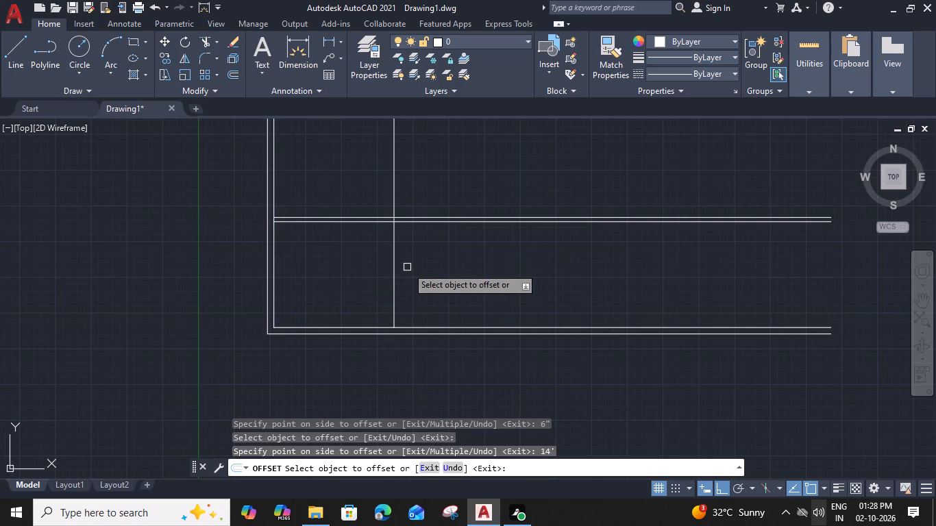
{"action": "type", "text": "6\""}
{"action": "key", "text": "Return"}
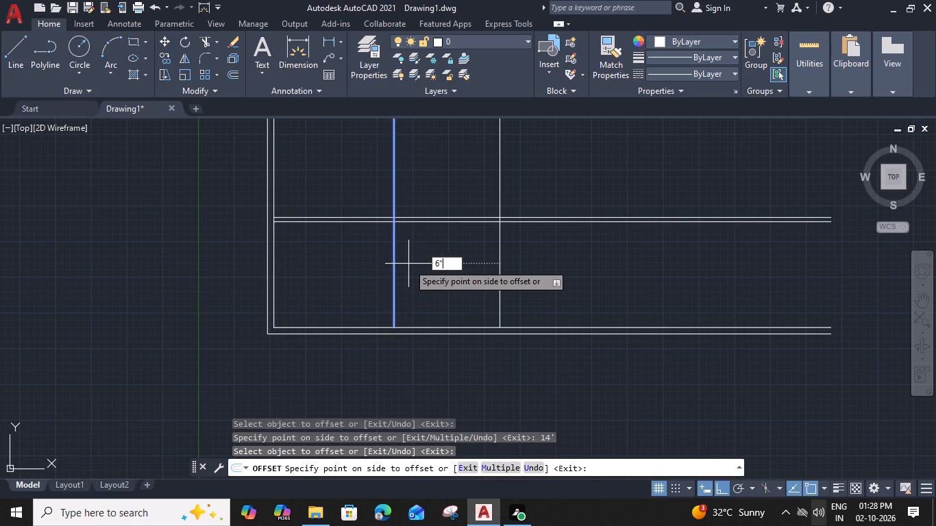
Offset the horizontal partition's upper line 5' upward, and offset the new line 6" upward to form a second horizontal partition.
{"action": "left_click", "coordinate": [356, 216]}
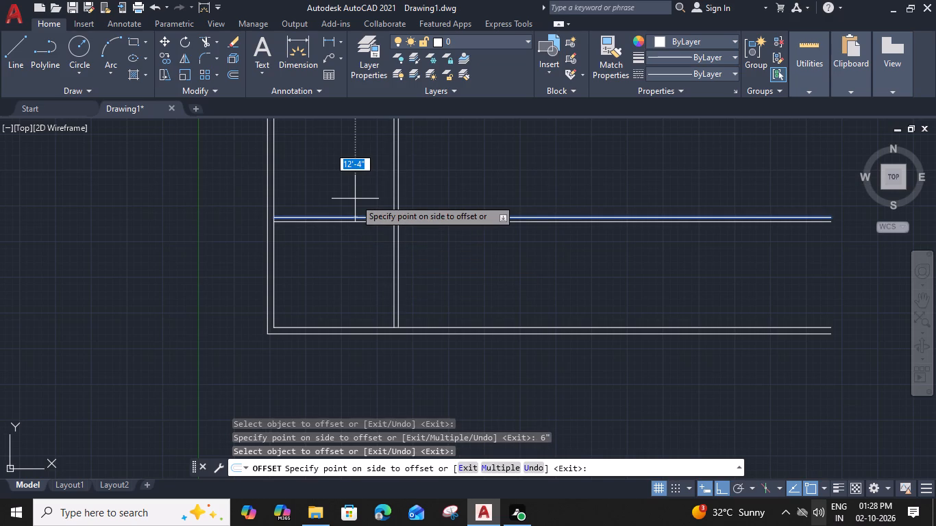
{"action": "middle_click_drag", "start_coordinate": [356, 199], "coordinate": [321, 247]}
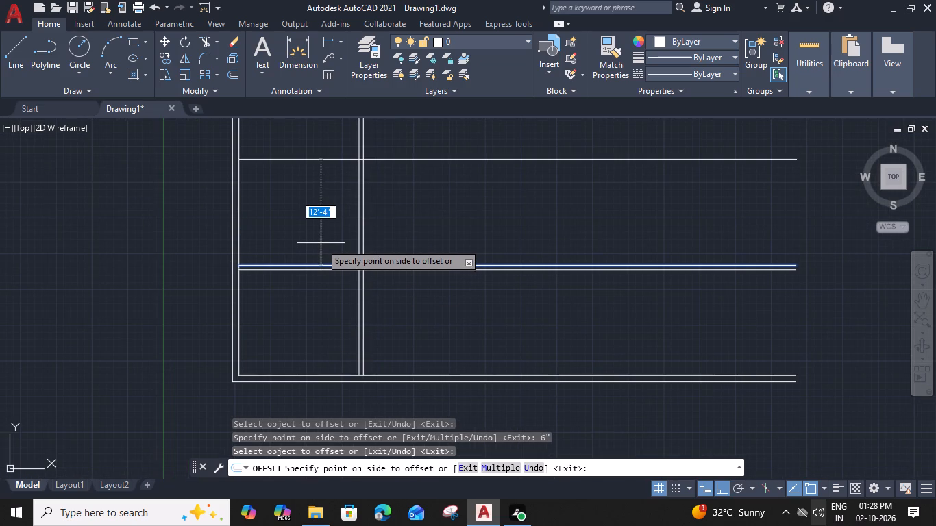
{"action": "type", "text": "5'"}
{"action": "key", "text": "space"}
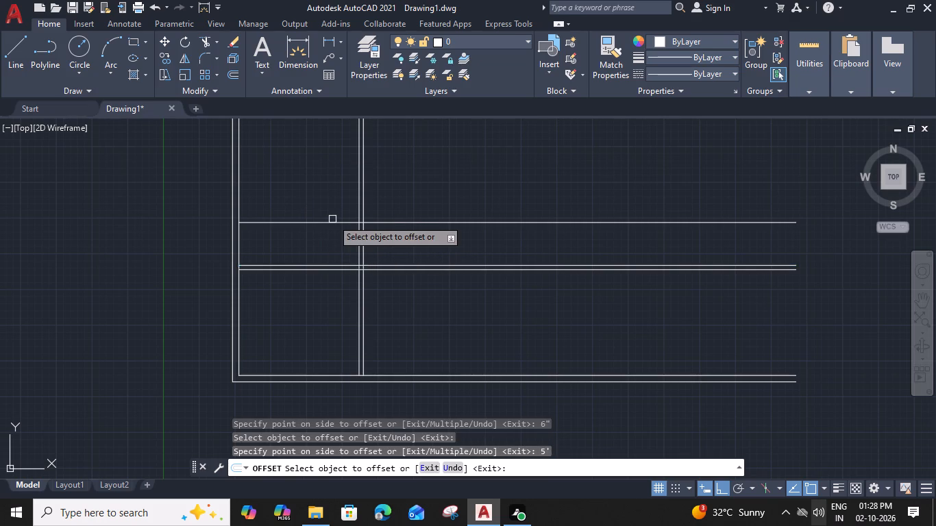
{"action": "left_click", "coordinate": [336, 223]}
{"action": "key", "text": "6"}
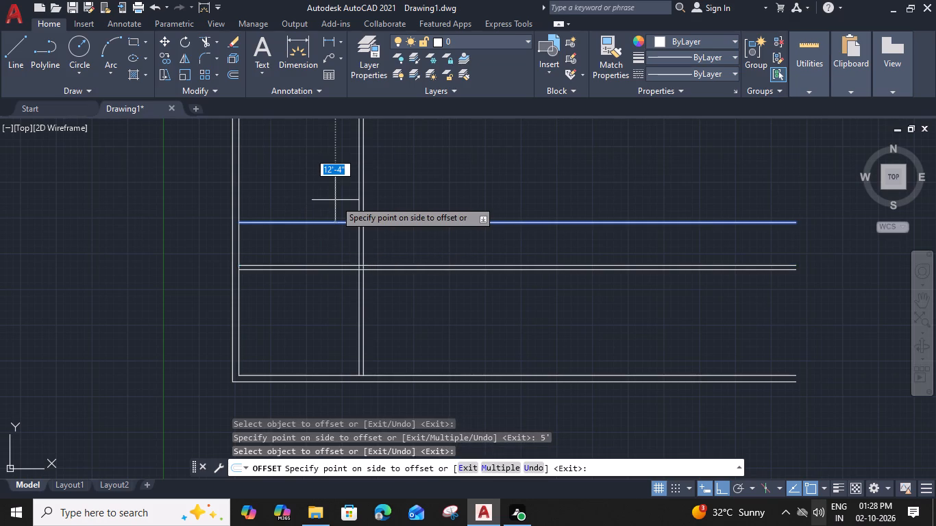
{"action": "key", "text": "shift+quotedbl"}
{"action": "key", "text": "Return"}
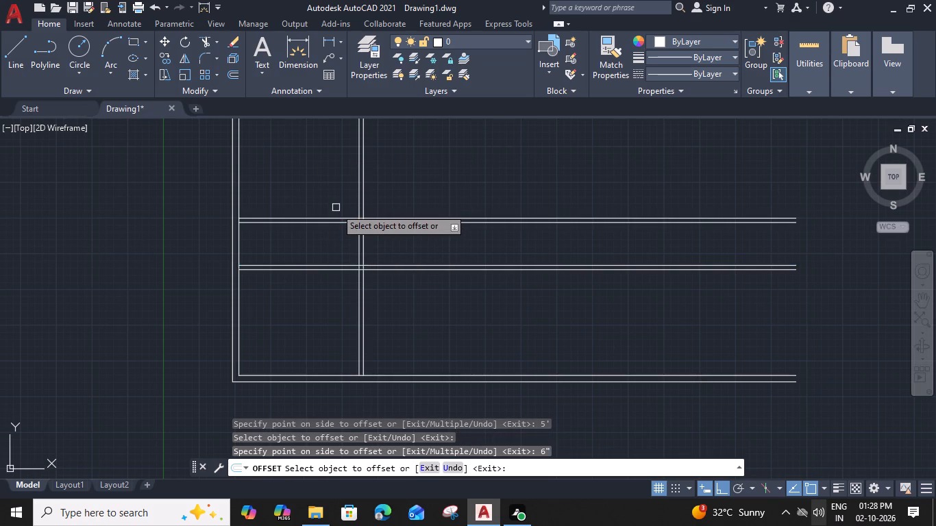
Offset the vertical partition's right-hand line 5' away from the outer wall, and offset the new line 9" to form another vertical wall.
{"action": "left_click", "coordinate": [364, 316]}
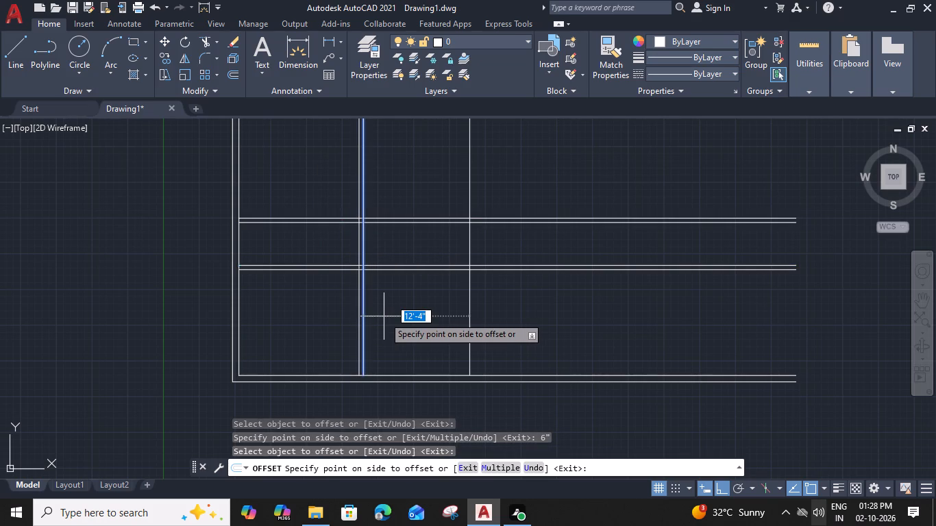
{"action": "type", "text": "5'"}
{"action": "key", "text": "space"}
{"action": "left_click", "coordinate": [407, 301]}
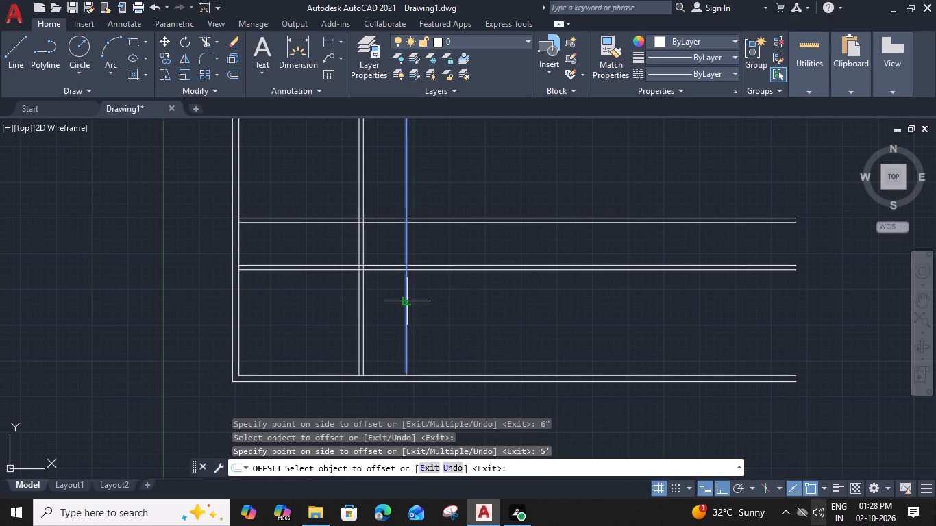
{"action": "type", "text": "9\""}
{"action": "key", "text": "Return"}
{"action": "key", "text": "Escape"}
Trim the vertical wall lines above the lower horizontal partition and the horizontal partition lines extending beyond the 9" wall.
{"action": "type", "text": "tr"}
{"action": "key", "text": "space"}
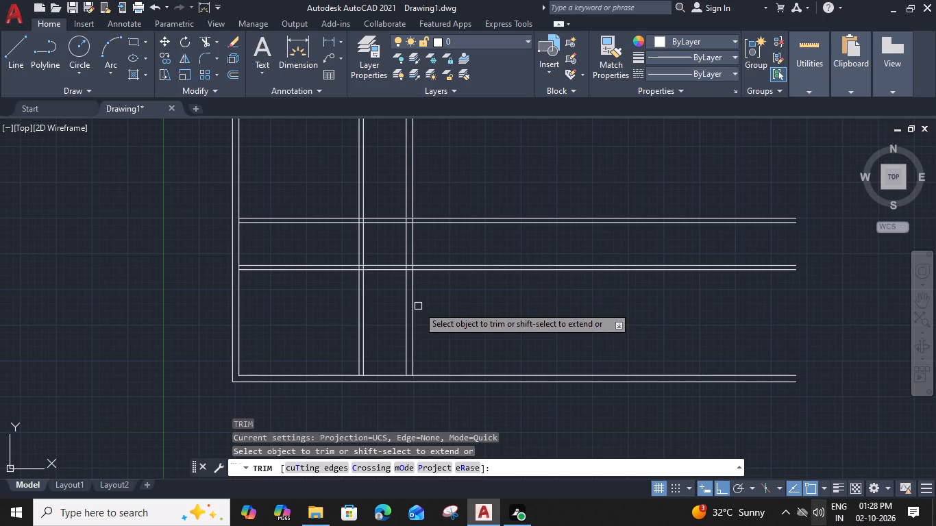
{"action": "left_click", "coordinate": [426, 249]}
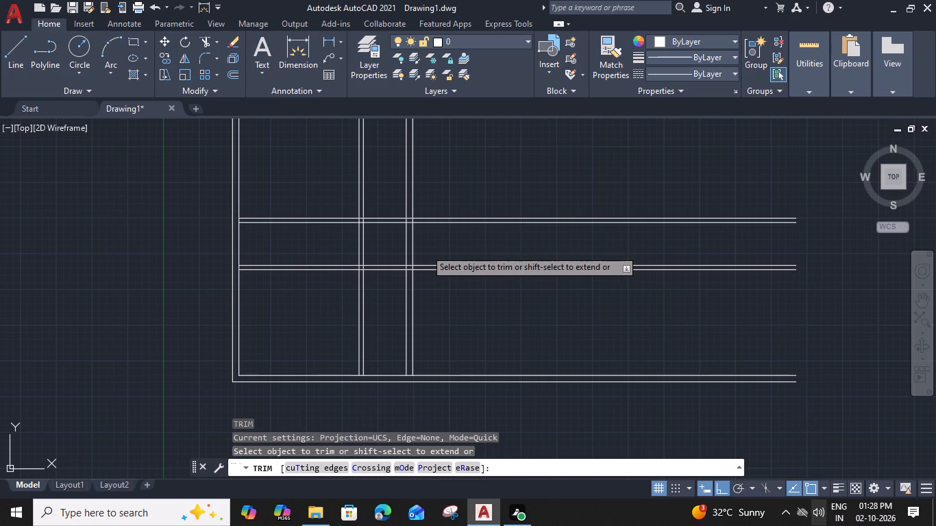
{"action": "left_click", "coordinate": [356, 249]}
{"action": "left_click", "coordinate": [342, 184]}
{"action": "left_click", "coordinate": [439, 172]}
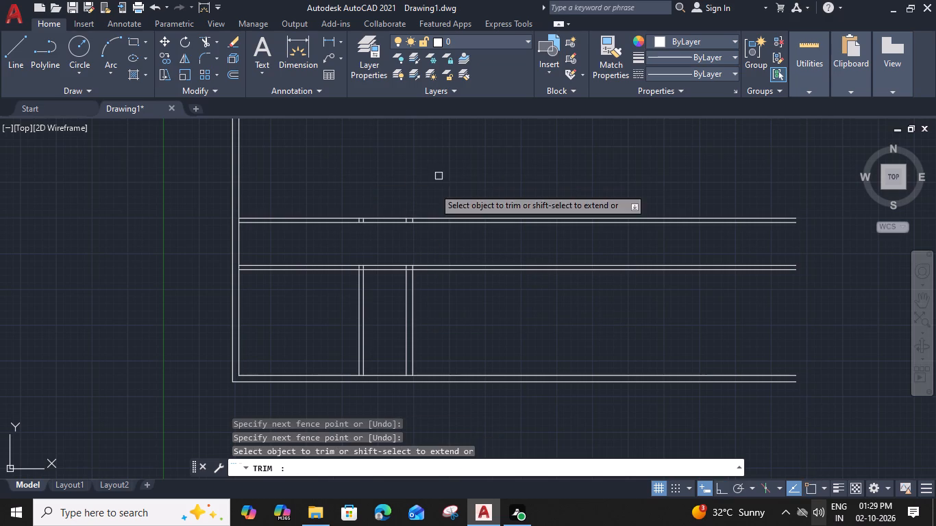
{"action": "left_click", "coordinate": [452, 190]}
{"action": "left_click", "coordinate": [456, 347]}
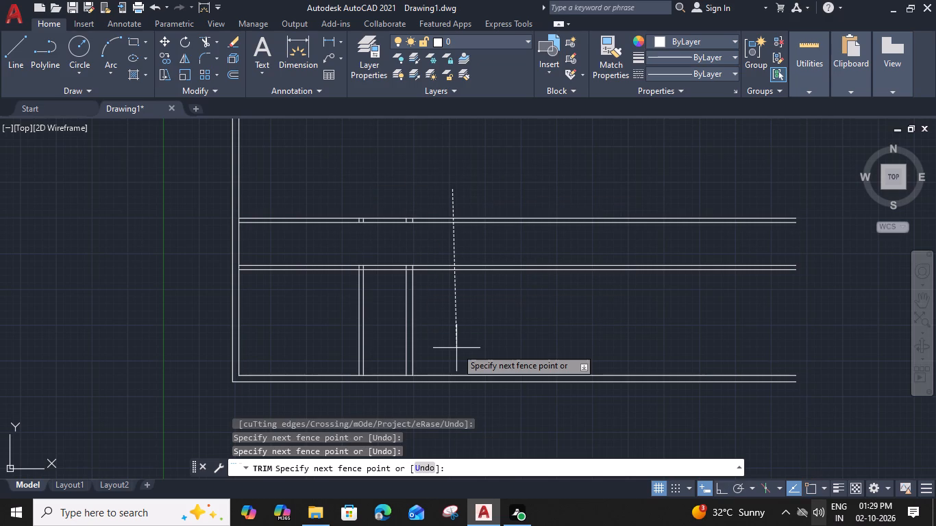
{"action": "key", "text": "Escape"}
Offset the vertical outer wall's inner line 9' into the plan, and offset the new line 6" to form a partition.
{"action": "left_click", "coordinate": [238, 247]}
{"action": "key", "text": "i"}
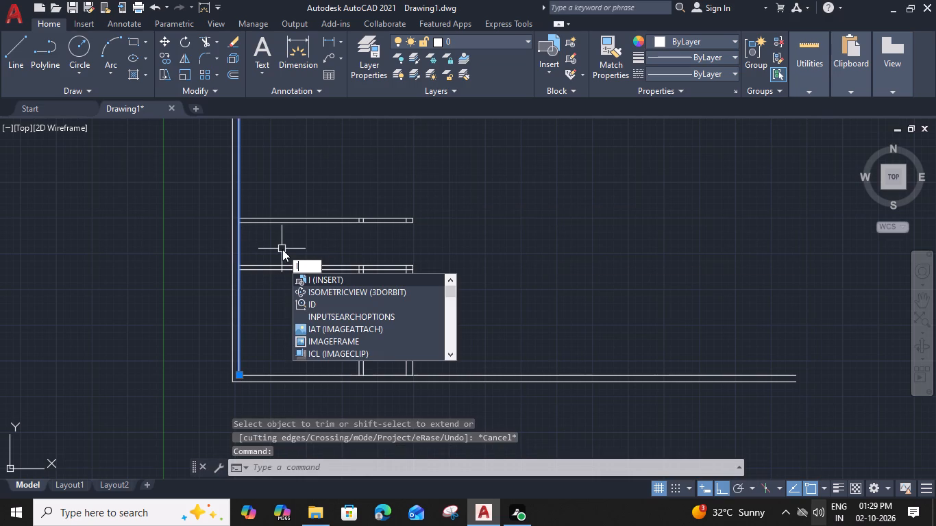
{"action": "key", "text": "BackSpace"}
{"action": "key", "text": "o"}
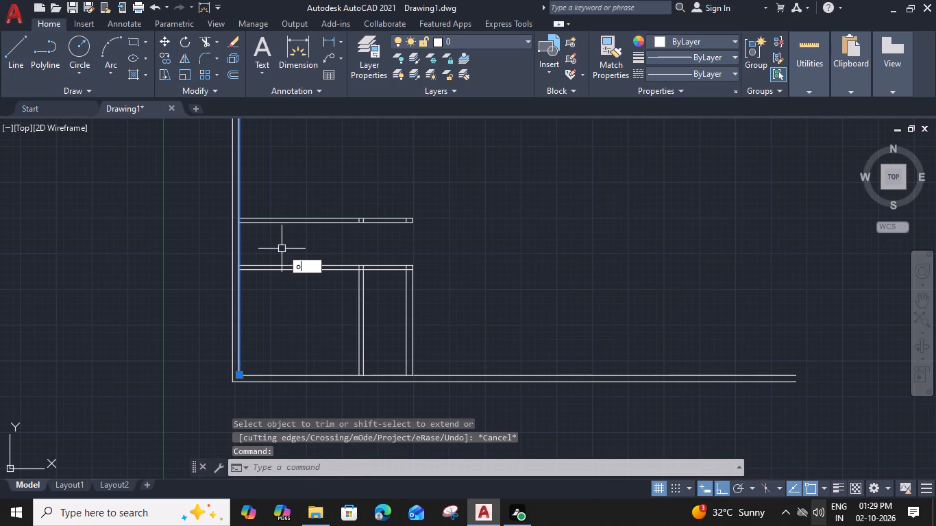
{"action": "key", "text": "space"}
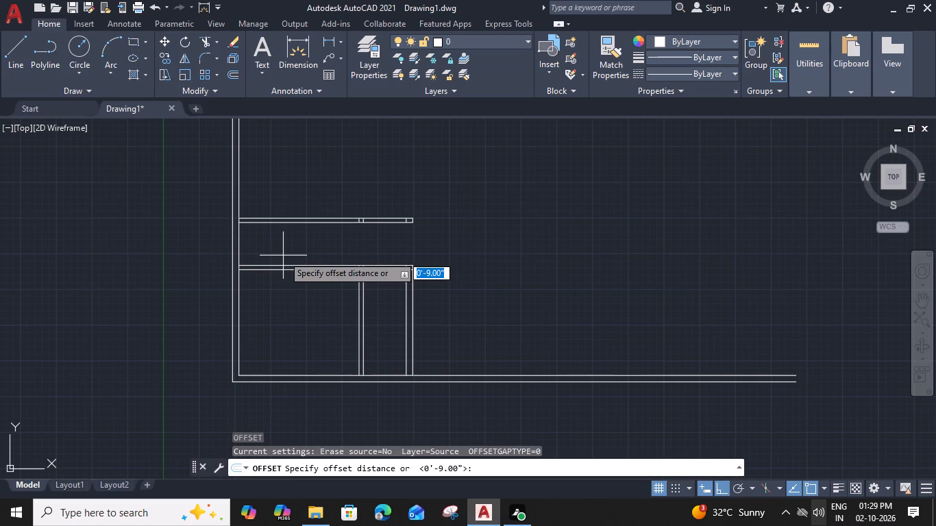
{"action": "type", "text": "9'"}
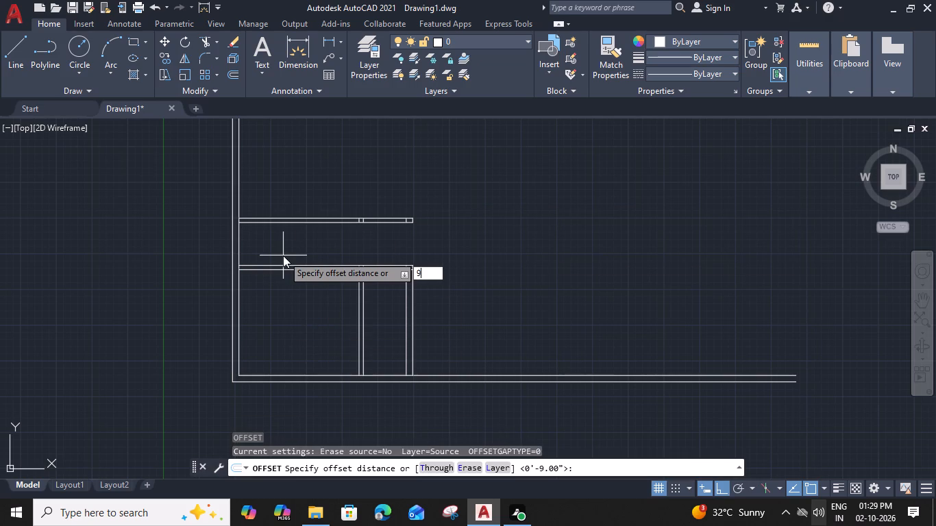
{"action": "key", "text": "space"}
{"action": "left_click", "coordinate": [318, 254]}
{"action": "left_click", "coordinate": [315, 251]}
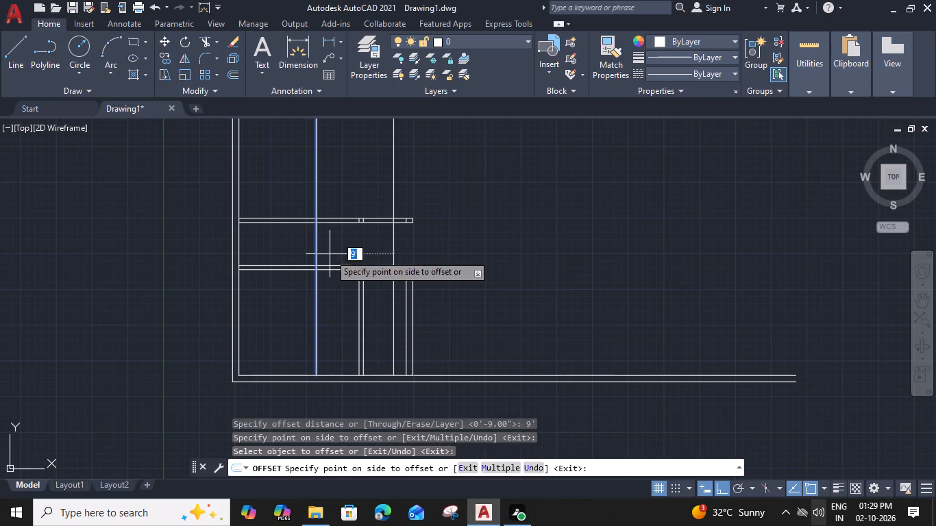
{"action": "key", "text": "6"}
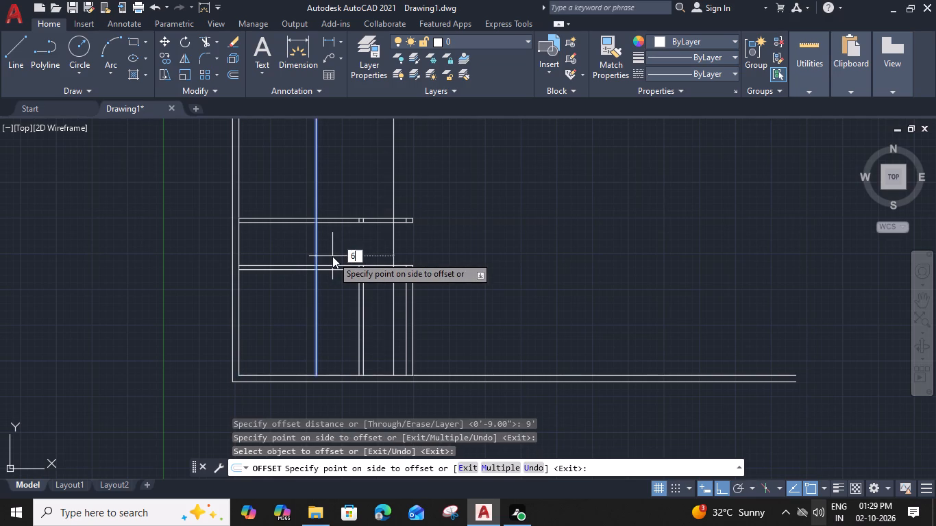
{"action": "key", "text": "shift+quotedbl"}
{"action": "key", "text": "Return"}
{"action": "key", "text": "Escape"}
Trim the new vertical partition's lines below the lower and above the upper horizontal partition, leaving the part between them.
{"action": "type", "text": "tr"}
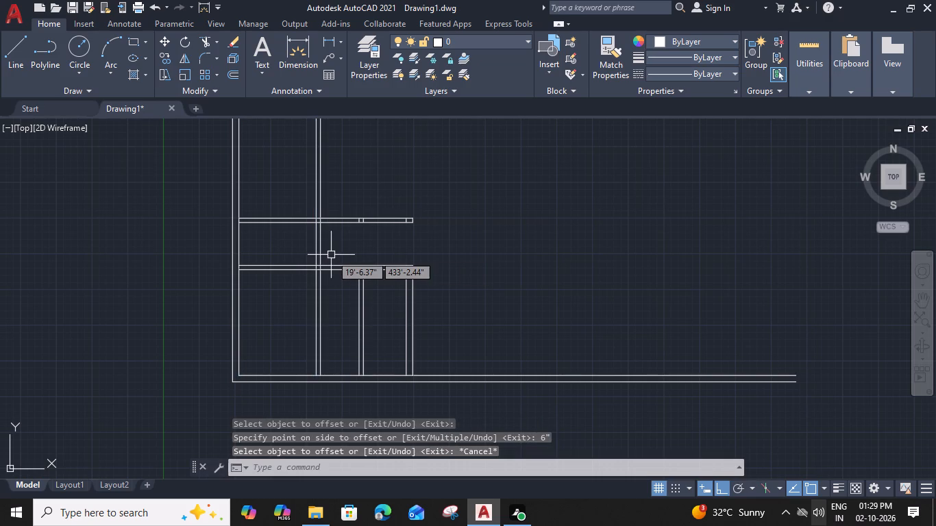
{"action": "key", "text": "space"}
{"action": "left_click", "coordinate": [340, 305]}
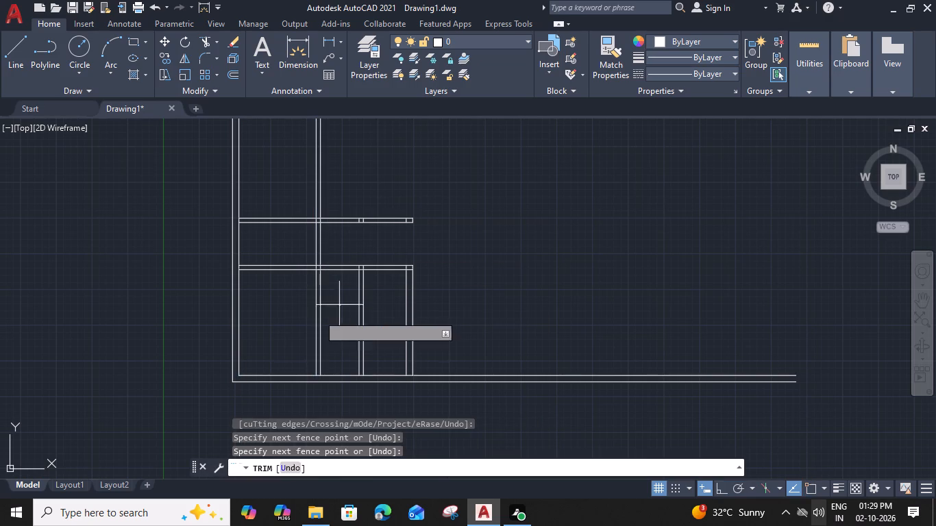
{"action": "left_click", "coordinate": [278, 334]}
{"action": "left_click", "coordinate": [323, 188]}
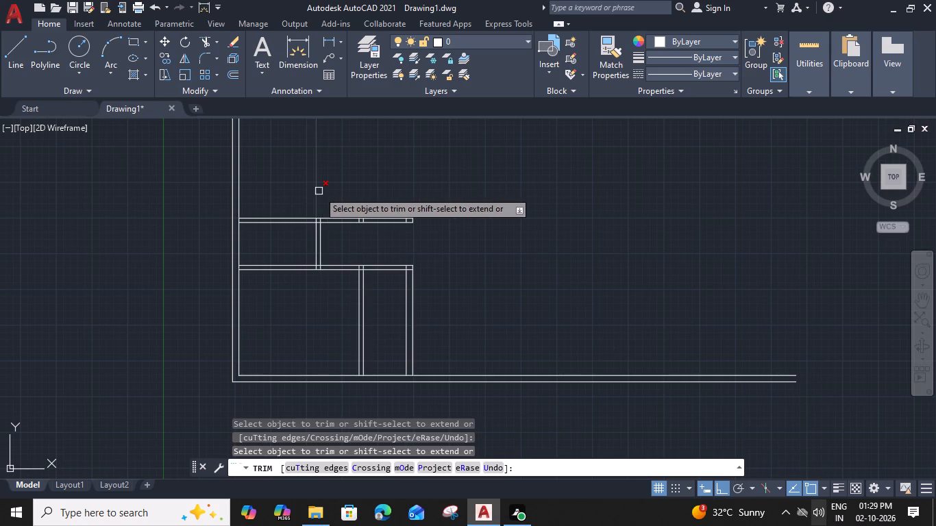
{"action": "left_click", "coordinate": [319, 191]}
Trim the overlapping segments where the short vertical partition and the outer wall's inner line meet both horizontal partitions.
{"action": "scroll", "coordinate": [241, 218], "scroll_direction": "up", "scroll_amount": 4}
{"action": "left_click", "coordinate": [222, 234]}
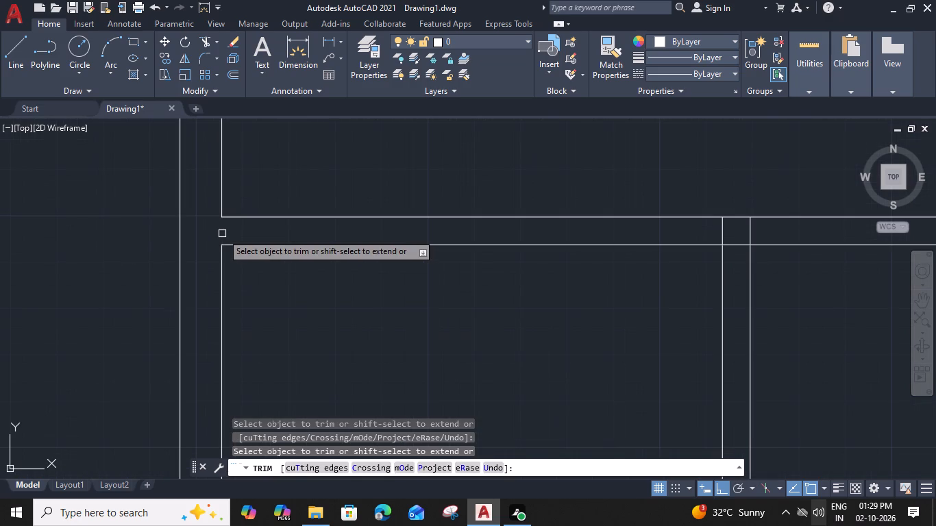
{"action": "left_click", "coordinate": [720, 226]}
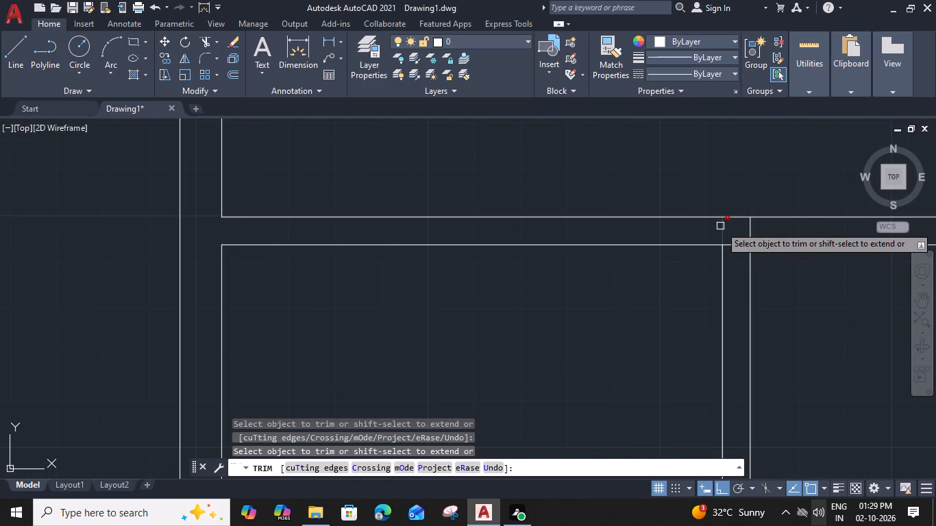
{"action": "left_click", "coordinate": [737, 244]}
{"action": "scroll", "coordinate": [737, 245], "scroll_direction": "down", "scroll_amount": 4}
{"action": "middle_click_drag", "start_coordinate": [654, 322], "coordinate": [599, 249]}
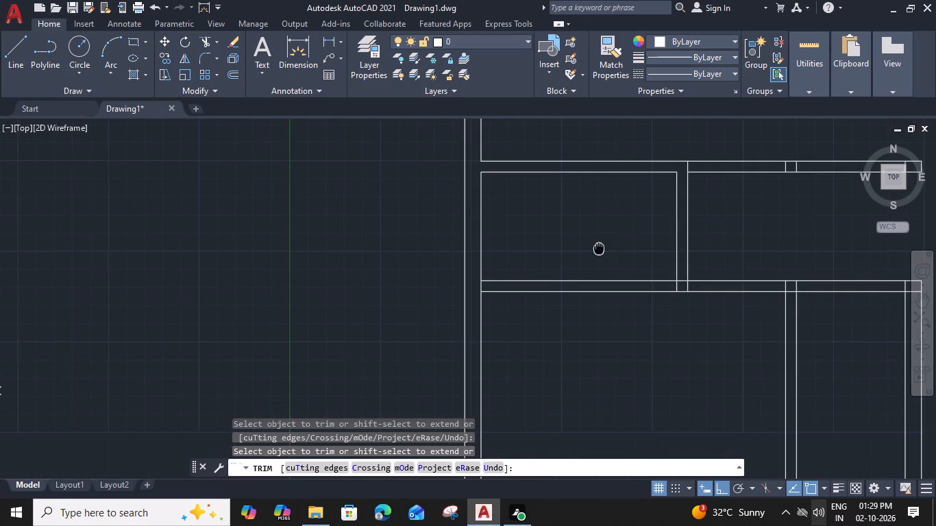
{"action": "scroll", "coordinate": [469, 299], "scroll_direction": "up", "scroll_amount": 2}
{"action": "left_click", "coordinate": [497, 266]}
{"action": "scroll", "coordinate": [497, 266], "scroll_direction": "down", "scroll_amount": 3}
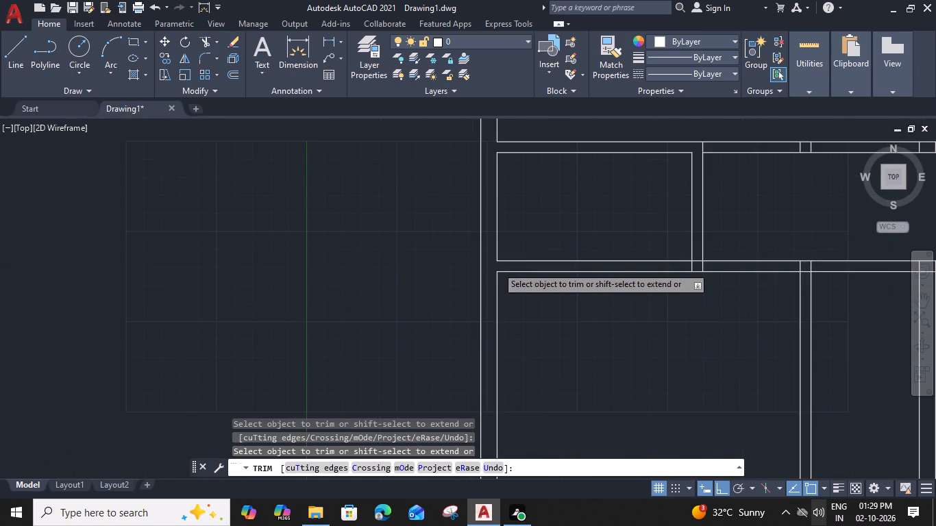
{"action": "scroll", "coordinate": [634, 262], "scroll_direction": "up", "scroll_amount": 4}
{"action": "left_click", "coordinate": [599, 295]}
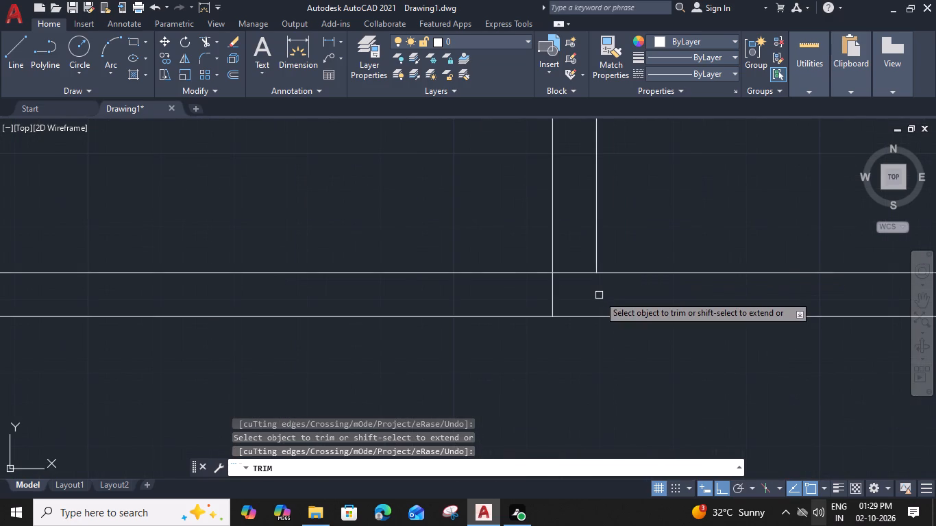
{"action": "left_click", "coordinate": [583, 270]}
{"action": "left_click", "coordinate": [554, 281]}
Clean up the lower horizontal partition's junctions with the long vertical partition and the 9" wall, trimming the overlapping segments.
{"action": "scroll", "coordinate": [556, 281], "scroll_direction": "down", "scroll_amount": 3}
{"action": "middle_click_drag", "start_coordinate": [658, 295], "coordinate": [656, 295]}
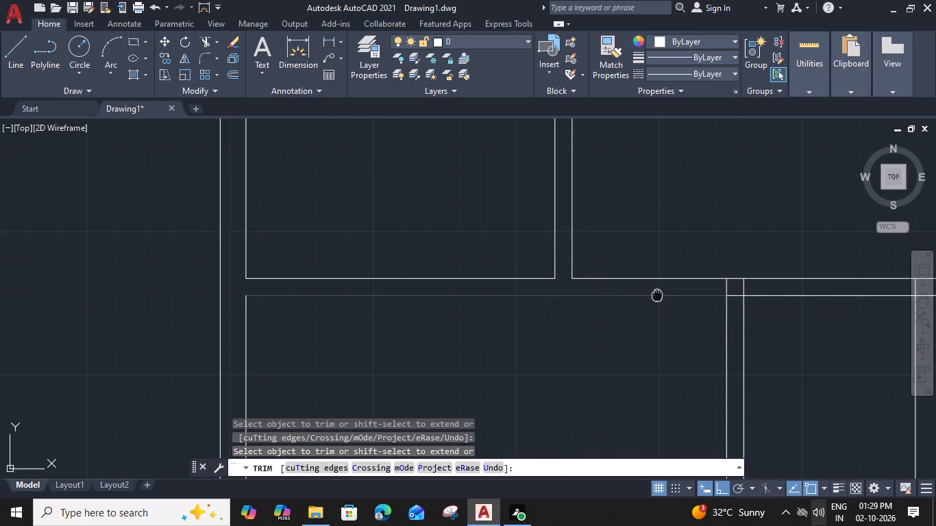
{"action": "middle_click_drag", "start_coordinate": [656, 295], "coordinate": [298, 257]}
{"action": "scroll", "coordinate": [375, 279], "scroll_direction": "down", "scroll_amount": 2}
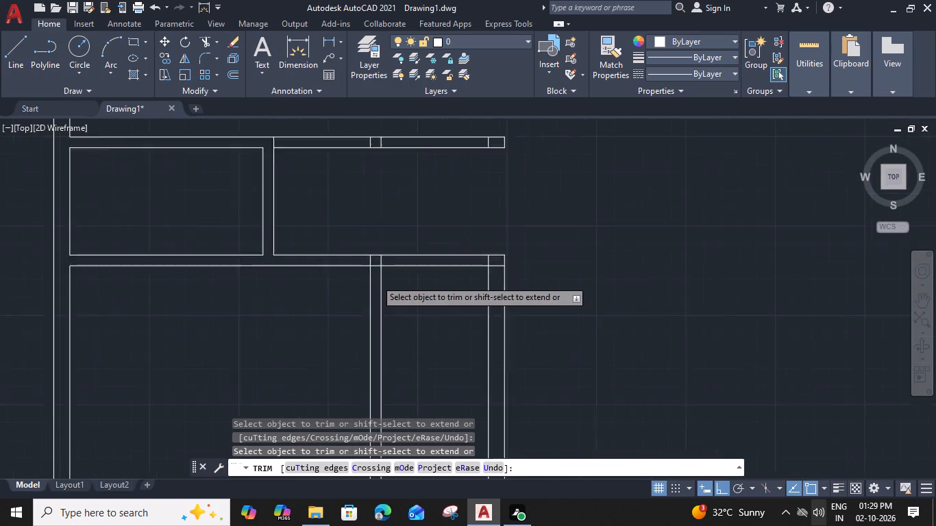
{"action": "middle_click_drag", "start_coordinate": [393, 299], "coordinate": [405, 266]}
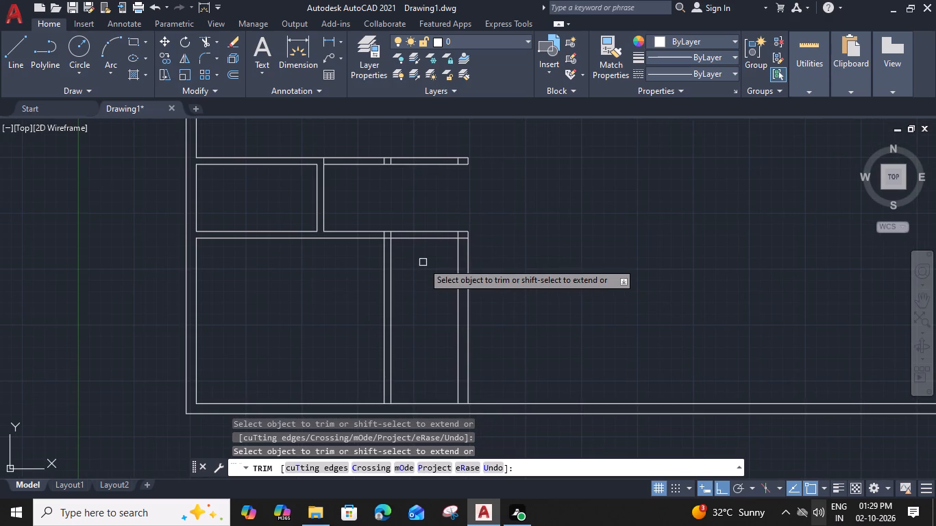
{"action": "scroll", "coordinate": [390, 229], "scroll_direction": "up", "scroll_amount": 3}
{"action": "left_click", "coordinate": [395, 247]}
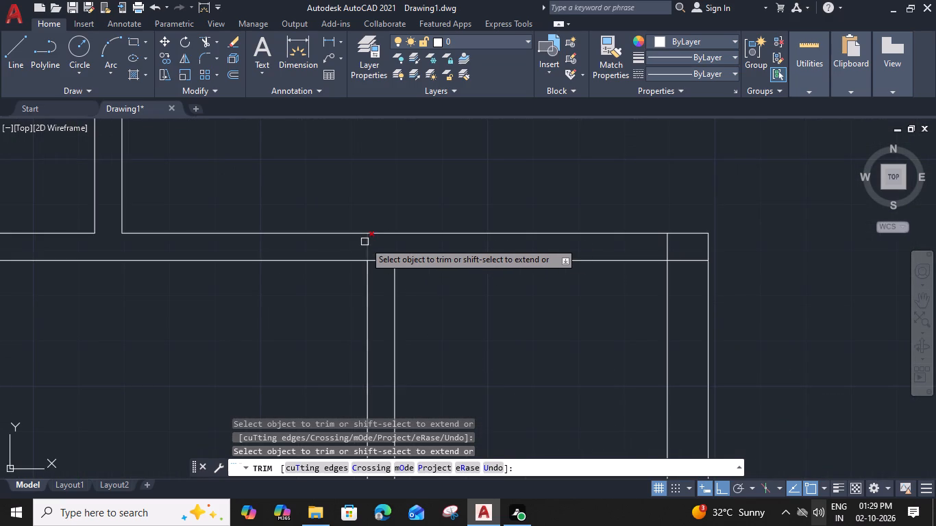
{"action": "left_click", "coordinate": [366, 242]}
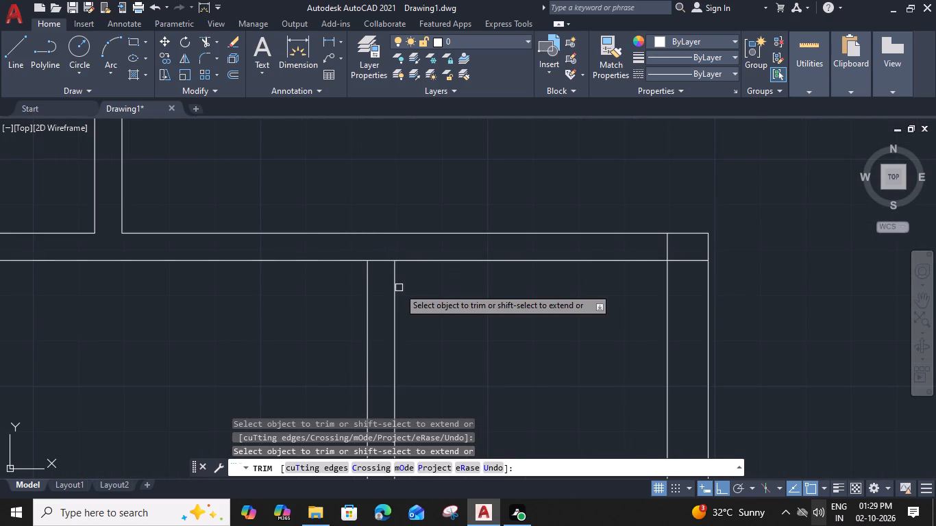
{"action": "left_click", "coordinate": [395, 288], "text": "shift"}
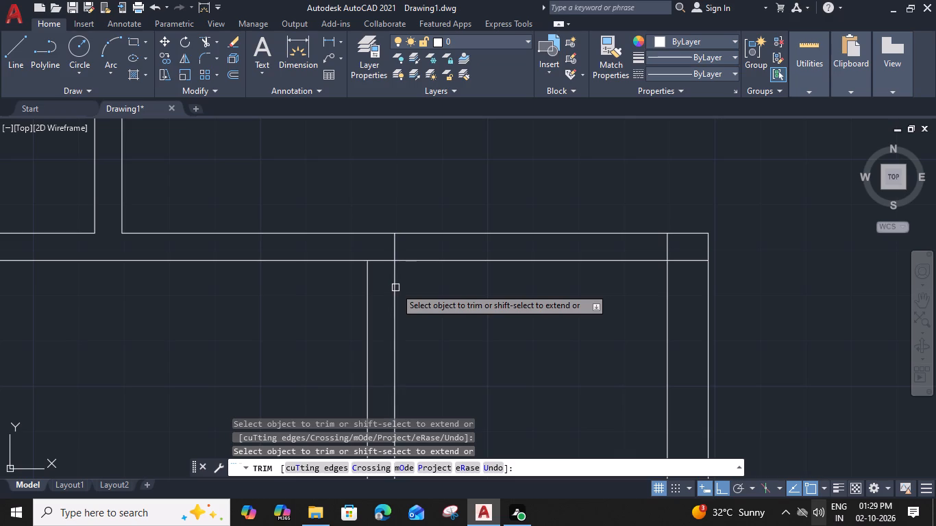
{"action": "left_click", "coordinate": [382, 264]}
{"action": "left_click", "coordinate": [382, 252]}
{"action": "scroll", "coordinate": [382, 252], "scroll_direction": "down", "scroll_amount": 2}
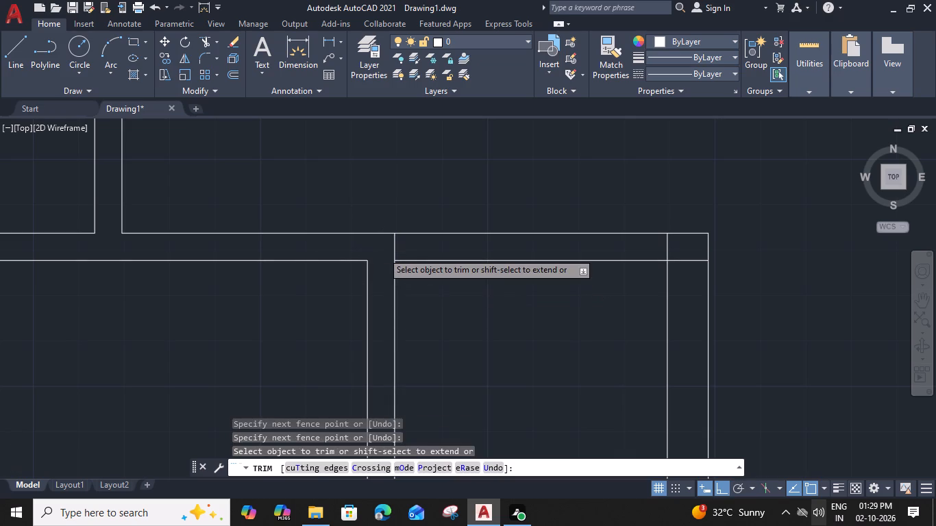
{"action": "scroll", "coordinate": [501, 251], "scroll_direction": "up", "scroll_amount": 2}
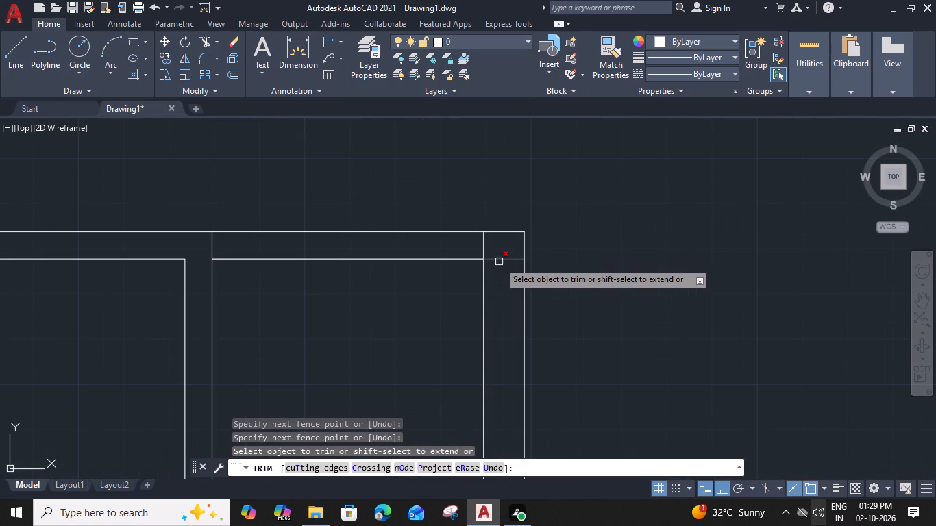
{"action": "left_click", "coordinate": [499, 262]}
Trim the bottom wall's inner line where the 9" wall and the 6" vertical partition meet it.
{"action": "scroll", "coordinate": [497, 254], "scroll_direction": "down", "scroll_amount": 3}
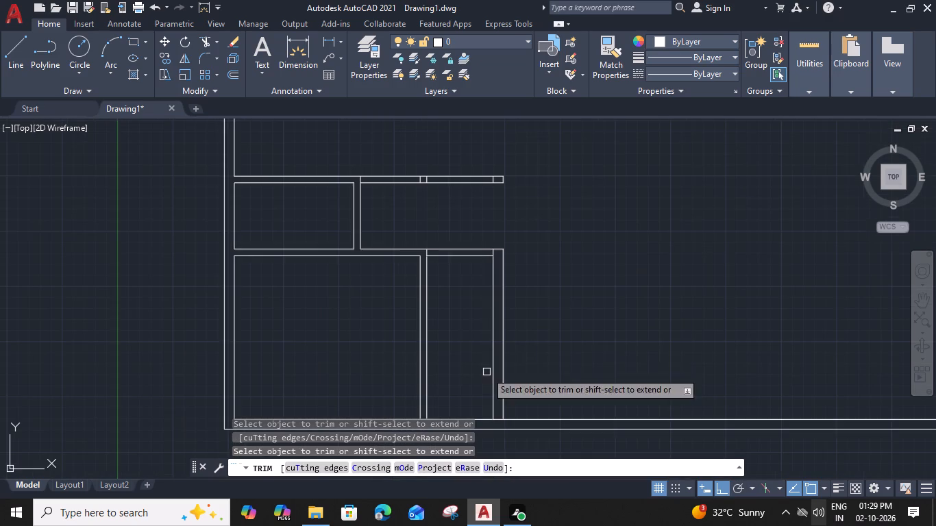
{"action": "middle_click_drag", "start_coordinate": [487, 372], "coordinate": [474, 214]}
{"action": "scroll", "coordinate": [467, 246], "scroll_direction": "up", "scroll_amount": 3}
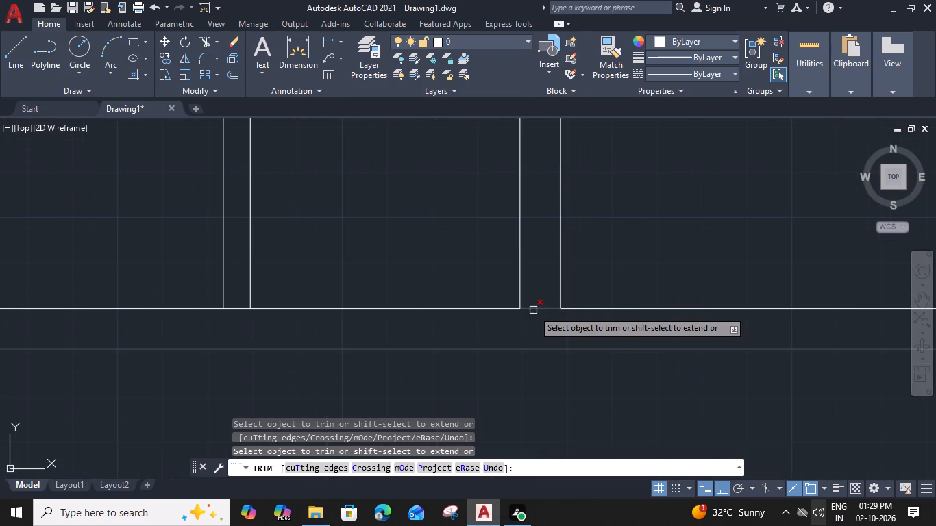
{"action": "left_click", "coordinate": [532, 308]}
{"action": "left_click", "coordinate": [233, 309]}
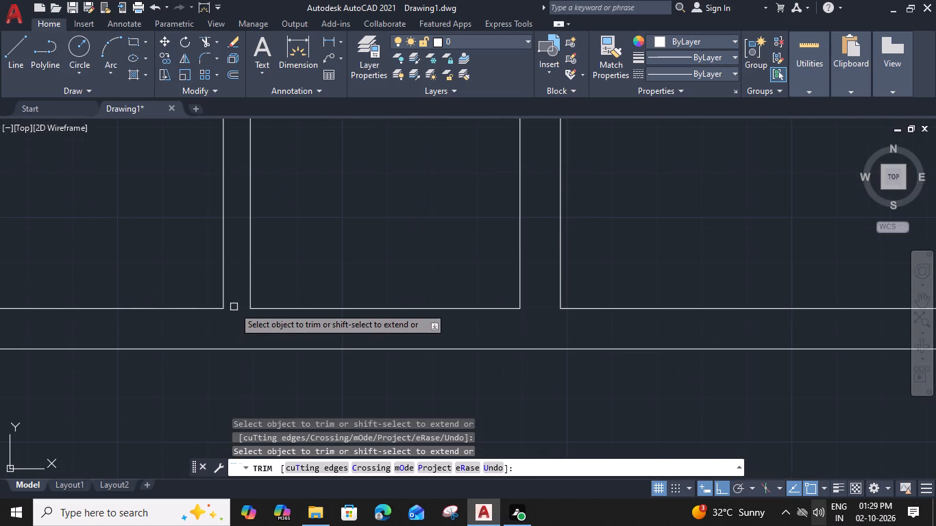
{"action": "scroll", "coordinate": [234, 308], "scroll_direction": "down", "scroll_amount": 3}
{"action": "middle_click_drag", "start_coordinate": [302, 298], "coordinate": [360, 310]}
{"action": "key", "text": "Escape"}
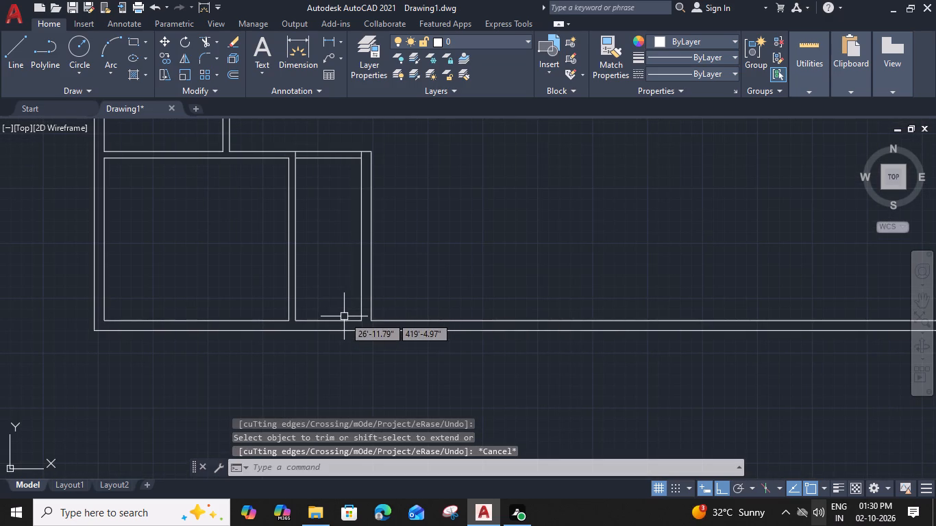
Offset the bottom wall's inner line 9' upward between the 6" vertical partition and the 9" wall.
{"action": "left_click", "coordinate": [346, 321]}
{"action": "type", "text": "o"}
{"action": "key", "text": "space"}
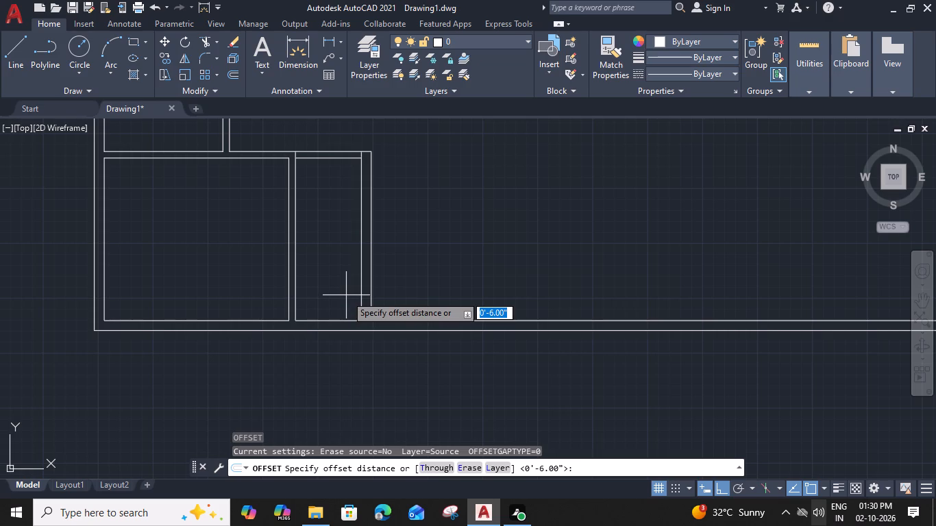
{"action": "key", "text": "9"}
{"action": "key", "text": "apostrophe"}
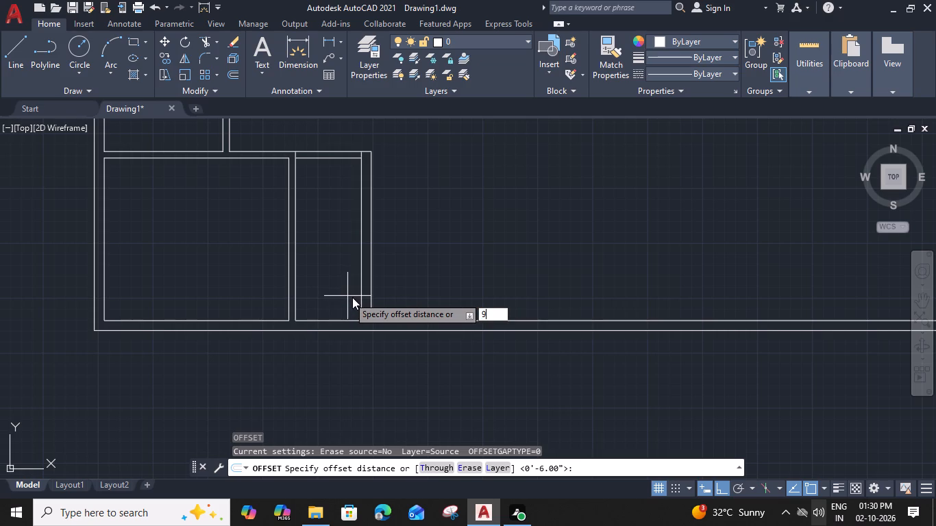
{"action": "key", "text": "Return"}
{"action": "left_click", "coordinate": [335, 240]}
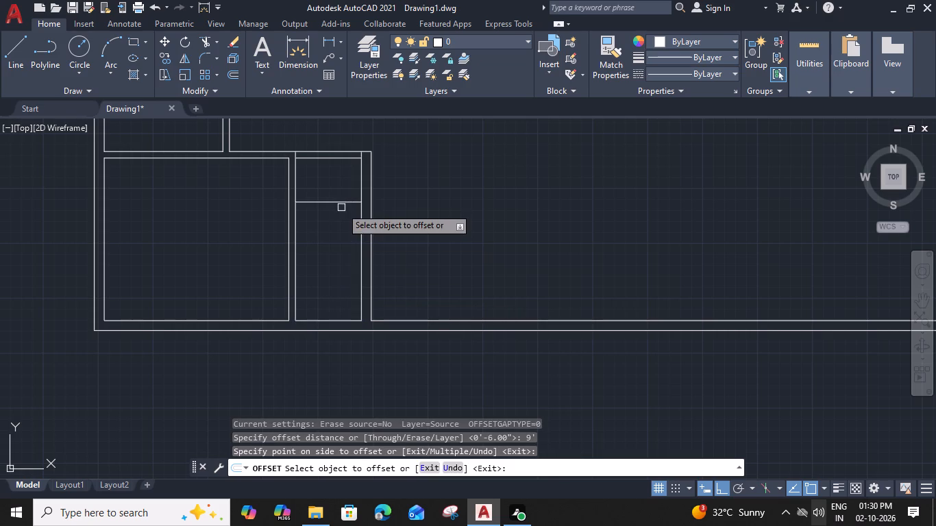
Offset the new horizontal line 6" upward to form a partition across the narrow room.
{"action": "left_click", "coordinate": [348, 205]}
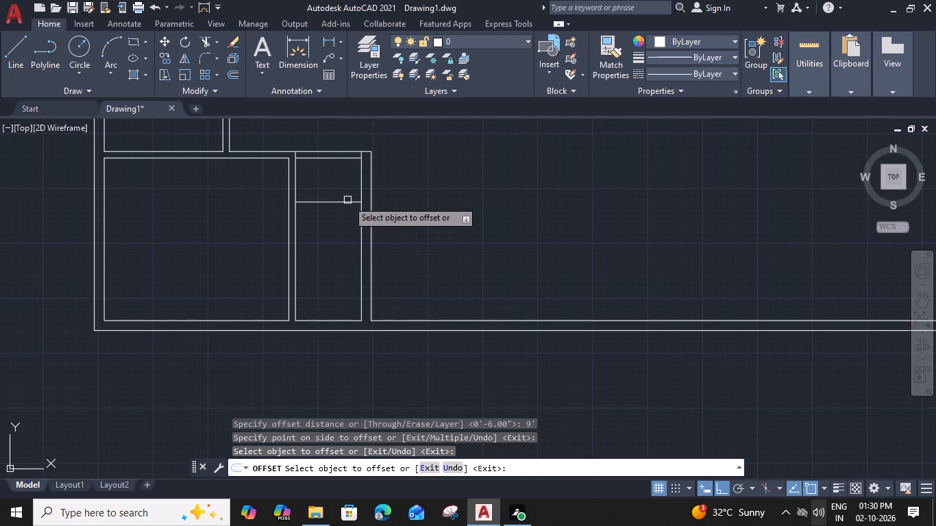
{"action": "left_click", "coordinate": [347, 200]}
{"action": "key", "text": "6"}
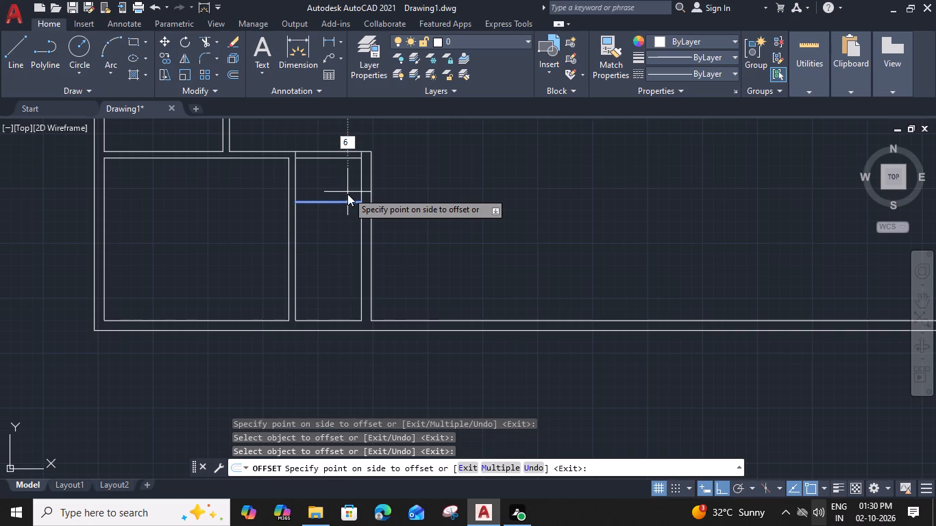
{"action": "key", "text": "shift+quotedbl"}
{"action": "key", "text": "Return"}
{"action": "key", "text": "Escape"}
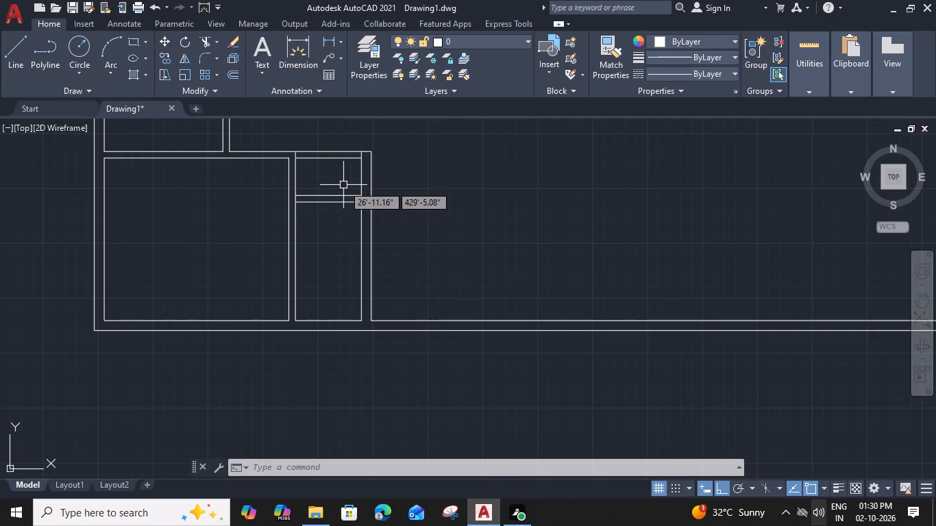
Trim both lines of the upper horizontal partition between the 6" vertical partition and the 9" wall.
{"action": "key", "text": "t"}
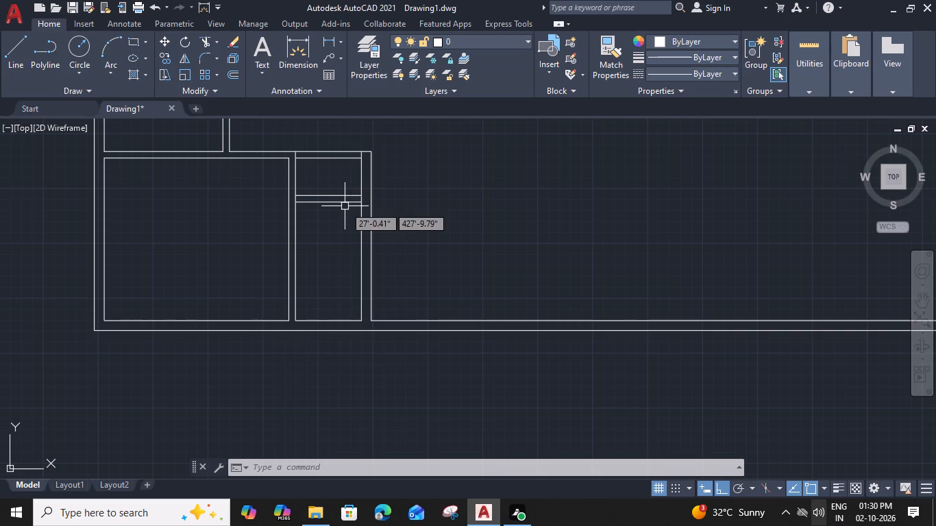
{"action": "type", "text": "r"}
{"action": "key", "text": "space"}
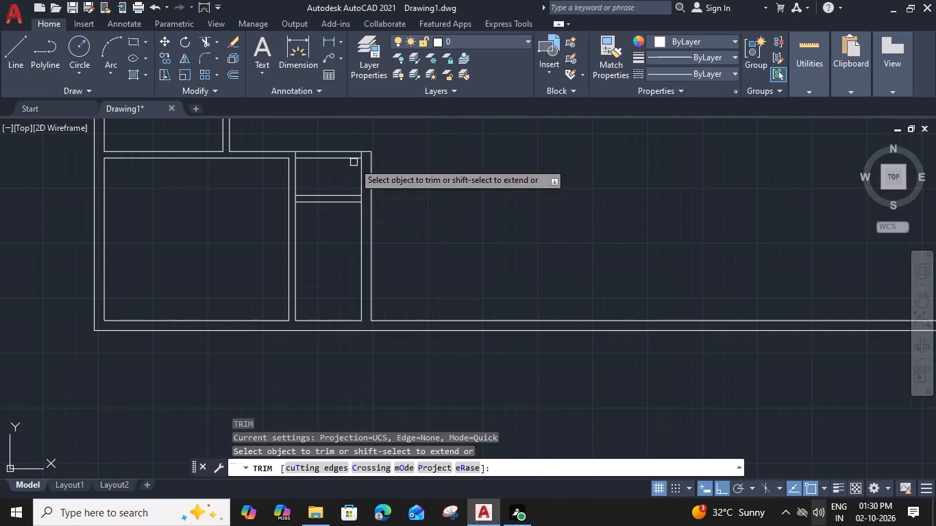
{"action": "left_click", "coordinate": [352, 160]}
{"action": "left_click", "coordinate": [352, 152]}
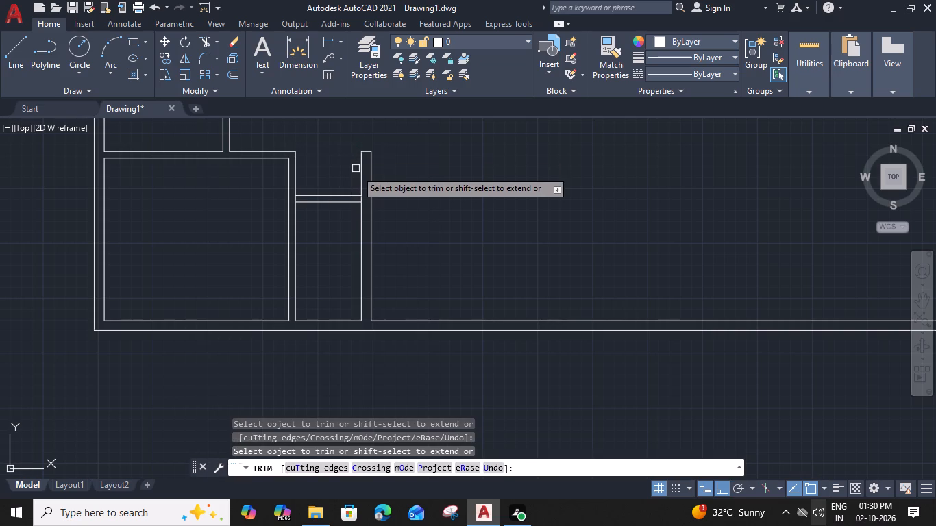
Extend the new partition's upper line to the 9" wall's outer line and remove the wall's leftover lines above it.
{"action": "left_click", "coordinate": [346, 191], "text": "shift"}
{"action": "left_click", "coordinate": [349, 197], "text": "shift"}
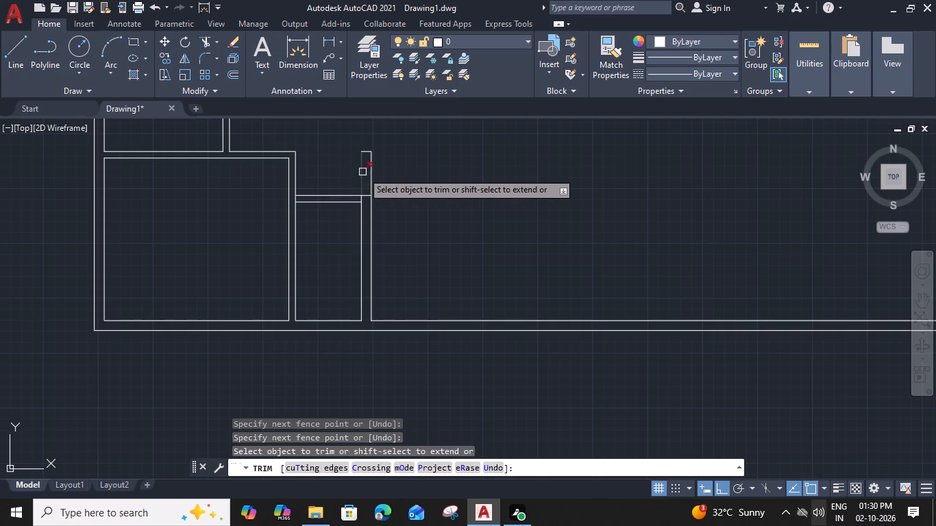
{"action": "left_click", "coordinate": [362, 172]}
{"action": "left_click", "coordinate": [372, 177]}
{"action": "left_click", "coordinate": [370, 152]}
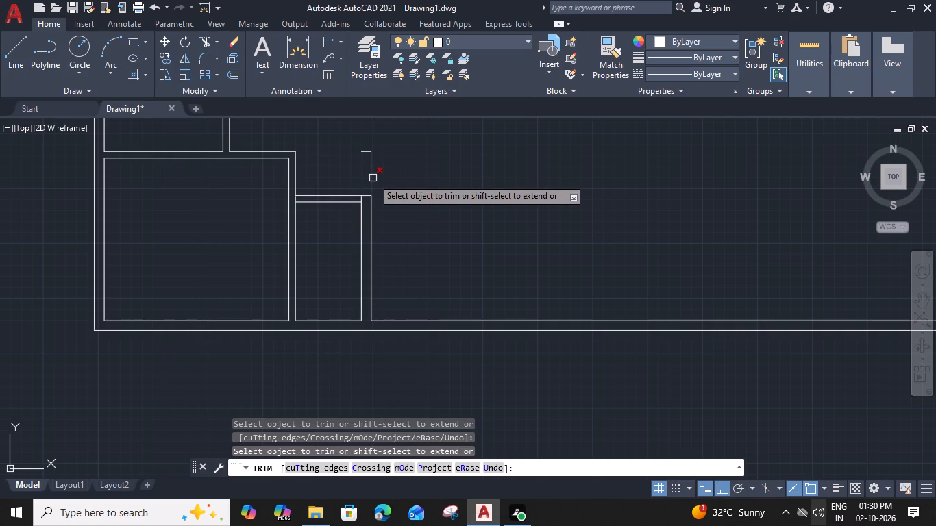
Trim the overlapping segments where the new partition meets the 9" wall's inner line and the 6" vertical partition.
{"action": "scroll", "coordinate": [355, 197], "scroll_direction": "up", "scroll_amount": 2}
{"action": "left_click", "coordinate": [370, 199]}
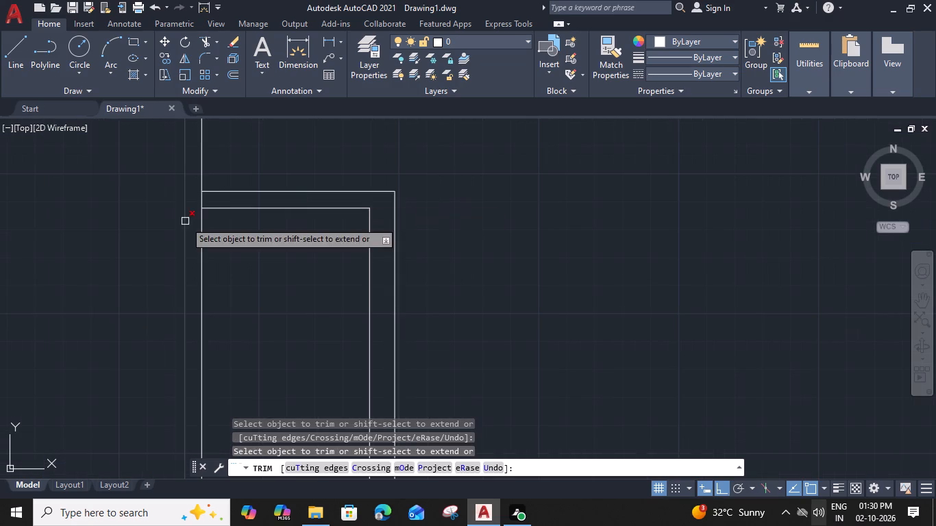
{"action": "left_click", "coordinate": [203, 199]}
{"action": "scroll", "coordinate": [232, 234], "scroll_direction": "down", "scroll_amount": 3}
{"action": "middle_click_drag", "start_coordinate": [250, 260], "coordinate": [247, 259]}
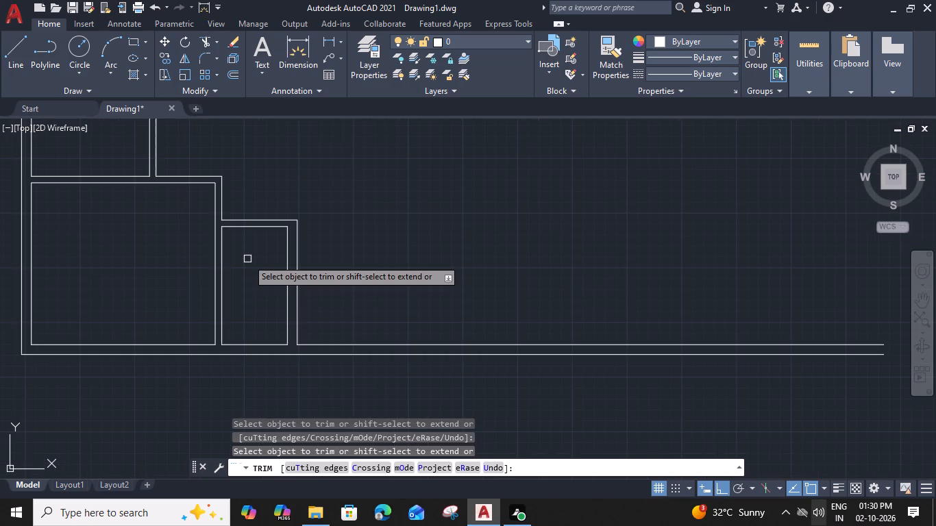
{"action": "middle_click_drag", "start_coordinate": [247, 259], "coordinate": [468, 283]}
{"action": "key", "text": "Escape"}
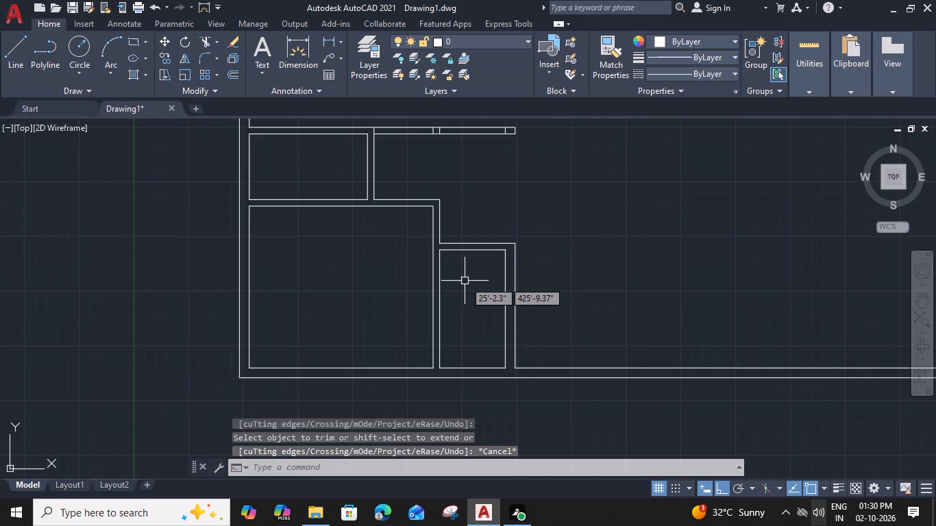
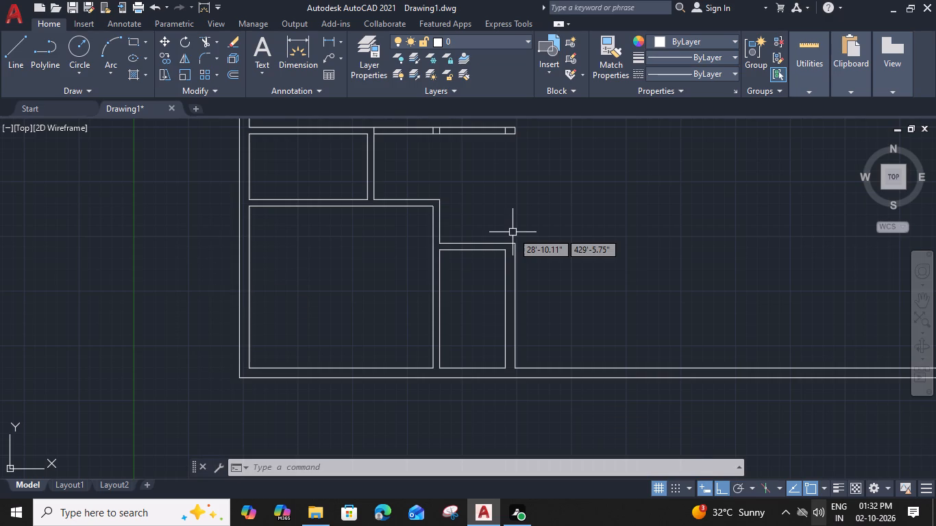
Trim the upper horizontal partition back to the 6" vertical partition's outer face line and remove the leftover short vertical segments inside it.
{"action": "key", "text": "t"}
{"action": "key", "text": "r"}
{"action": "key", "text": "space"}
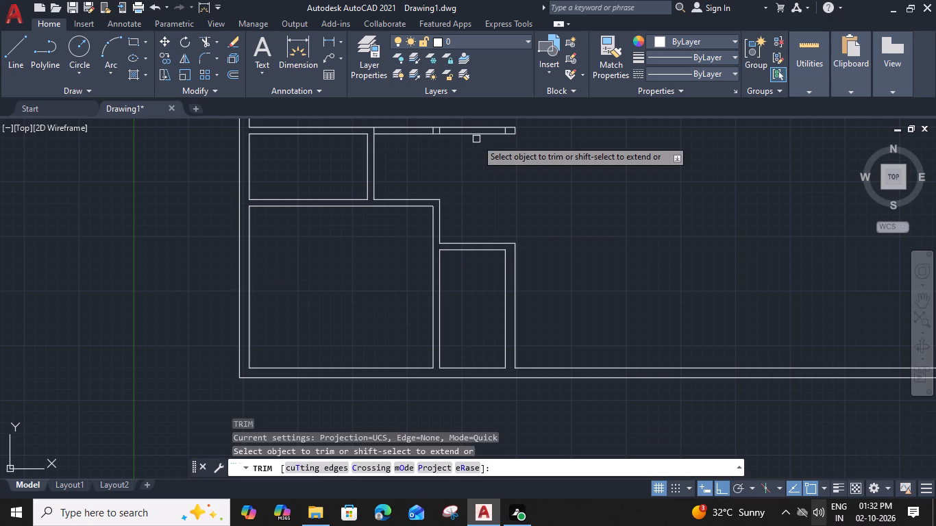
{"action": "scroll", "coordinate": [508, 129], "scroll_direction": "up", "scroll_amount": 2}
{"action": "left_click", "coordinate": [503, 133]}
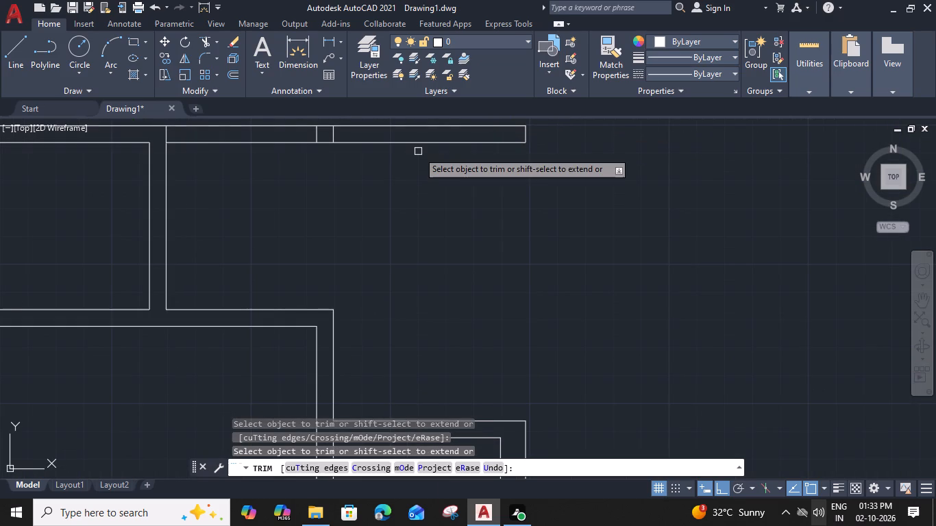
{"action": "left_click", "coordinate": [527, 132]}
{"action": "left_click", "coordinate": [484, 129]}
{"action": "left_click", "coordinate": [482, 123]}
{"action": "left_click", "coordinate": [483, 140]}
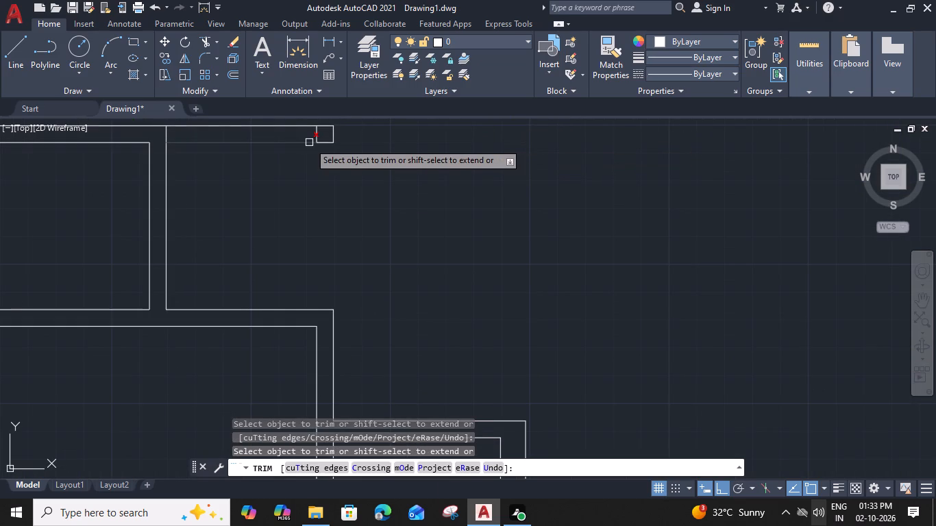
{"action": "left_click", "coordinate": [315, 135]}
{"action": "key", "text": "Escape"}
{"action": "scroll", "coordinate": [422, 143], "scroll_direction": "down", "scroll_amount": 2}
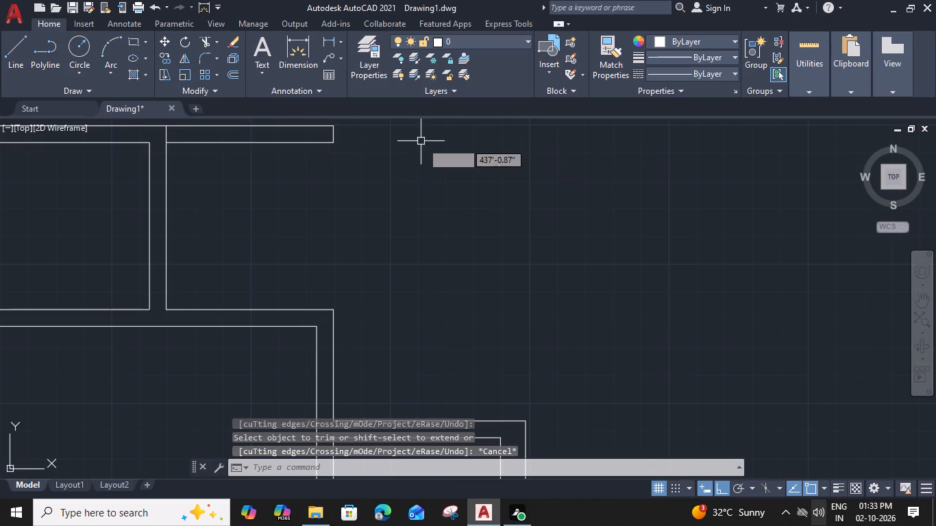
{"action": "middle_click_drag", "start_coordinate": [531, 290], "coordinate": [518, 288]}
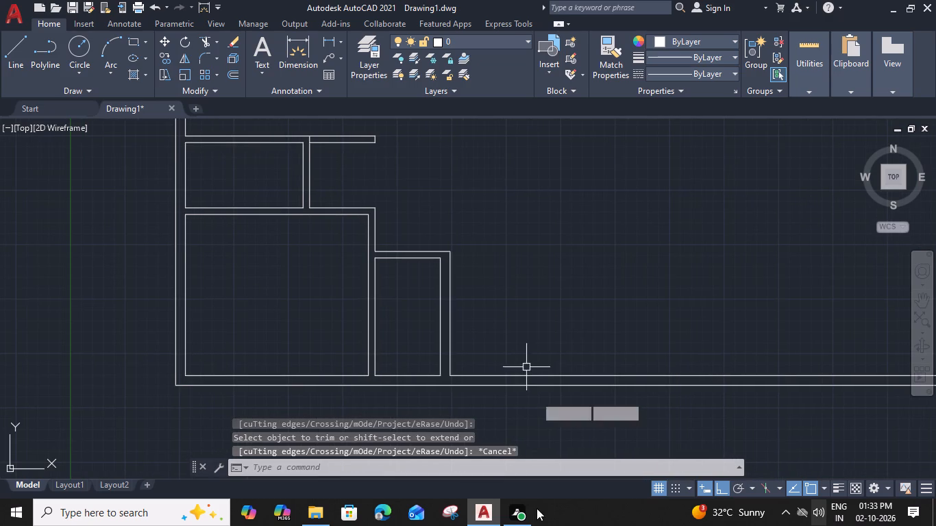
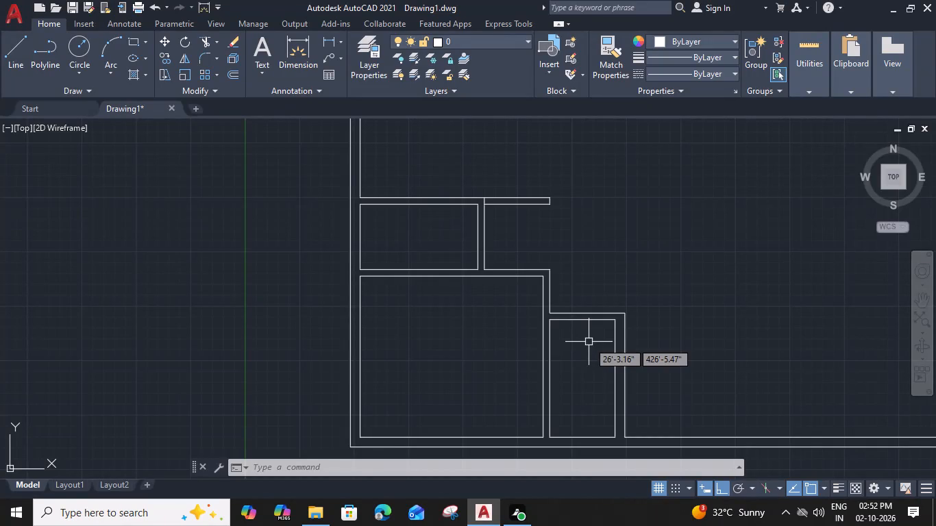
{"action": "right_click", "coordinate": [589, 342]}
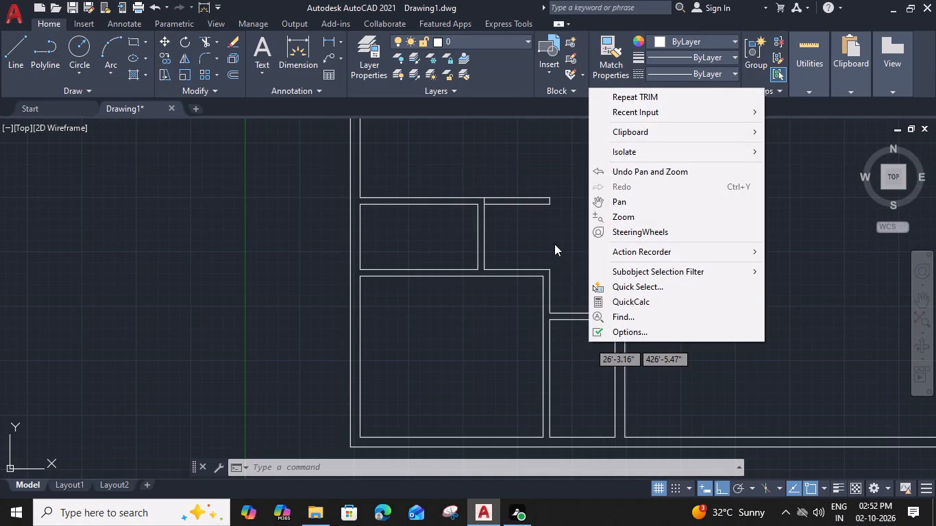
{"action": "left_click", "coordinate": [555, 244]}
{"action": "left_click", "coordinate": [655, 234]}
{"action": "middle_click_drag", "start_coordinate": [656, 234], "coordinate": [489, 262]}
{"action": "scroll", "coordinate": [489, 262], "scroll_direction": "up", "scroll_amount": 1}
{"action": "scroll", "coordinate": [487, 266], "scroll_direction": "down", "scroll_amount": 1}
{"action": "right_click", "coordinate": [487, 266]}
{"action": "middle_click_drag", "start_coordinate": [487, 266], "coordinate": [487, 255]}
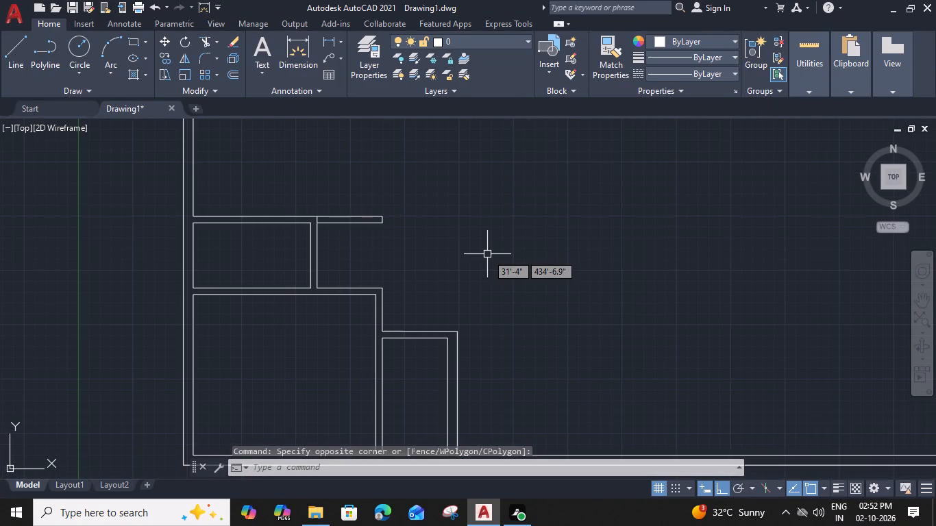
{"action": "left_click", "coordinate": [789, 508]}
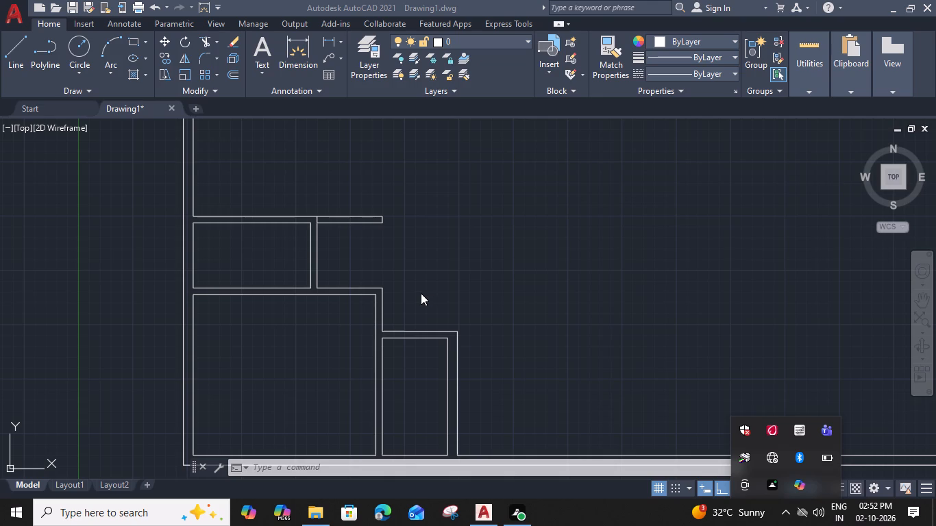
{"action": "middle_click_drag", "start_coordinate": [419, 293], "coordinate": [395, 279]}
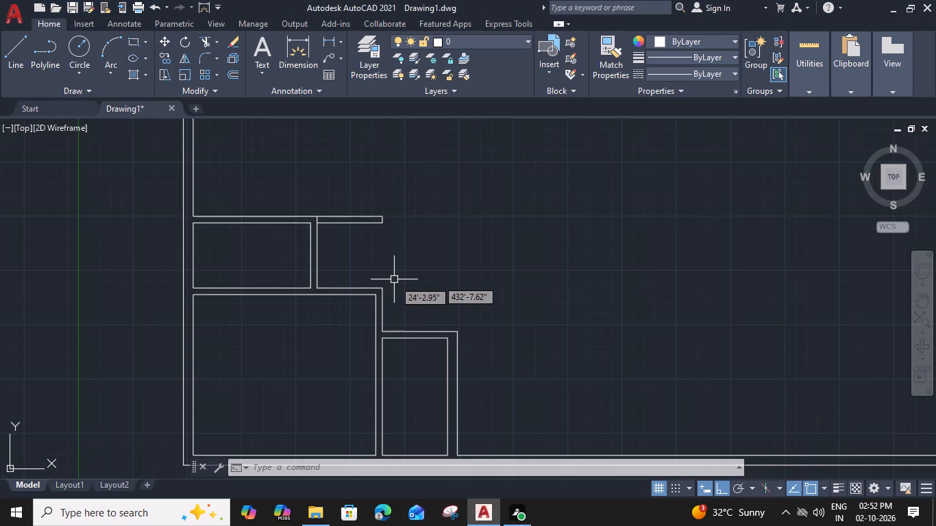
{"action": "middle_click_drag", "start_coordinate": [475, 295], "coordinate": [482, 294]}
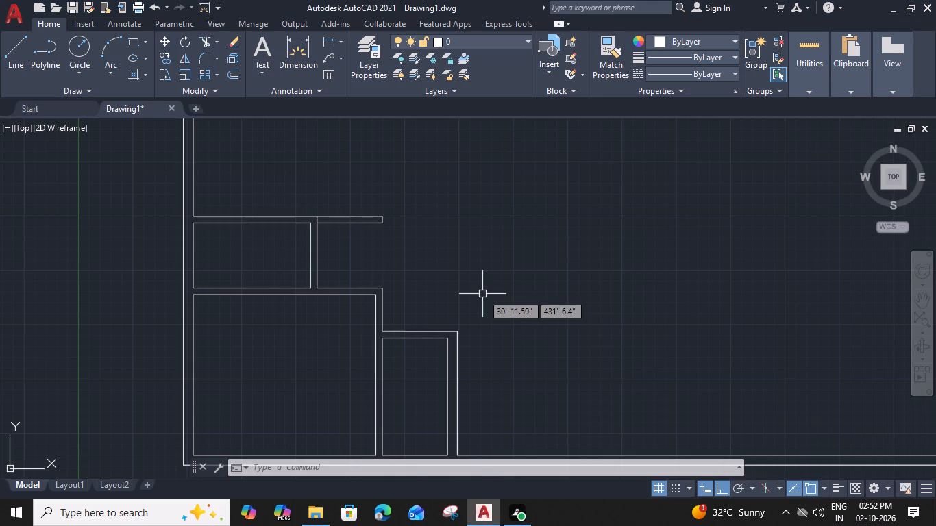
Offset the upper horizontal partition's top line 11'4" upward, and offset that copy 9" upward to form a second wall line.
{"action": "middle_click_drag", "start_coordinate": [482, 294], "coordinate": [510, 420]}
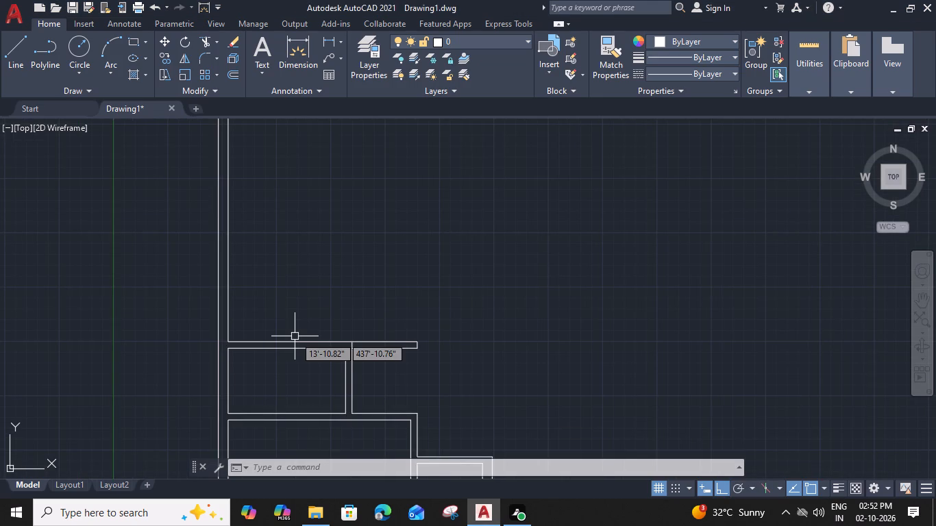
{"action": "left_click", "coordinate": [299, 341]}
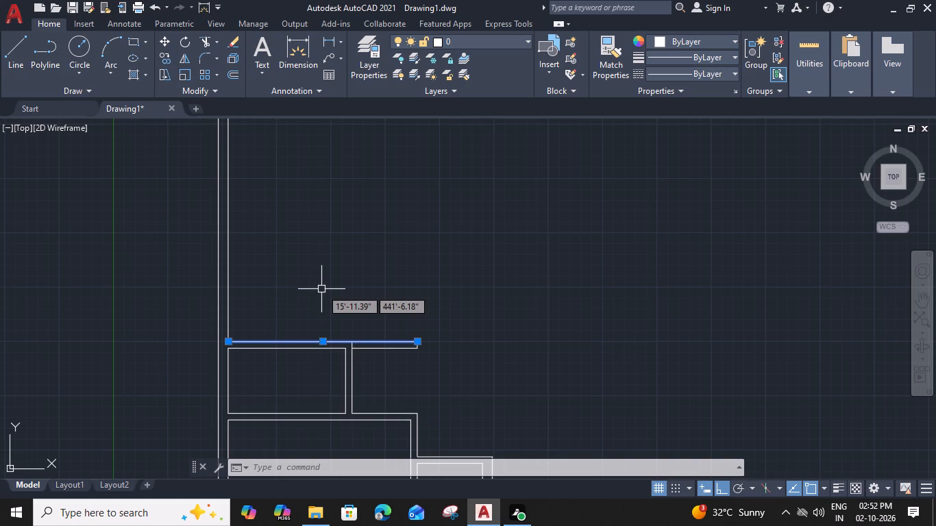
{"action": "type", "text": "o"}
{"action": "key", "text": "space"}
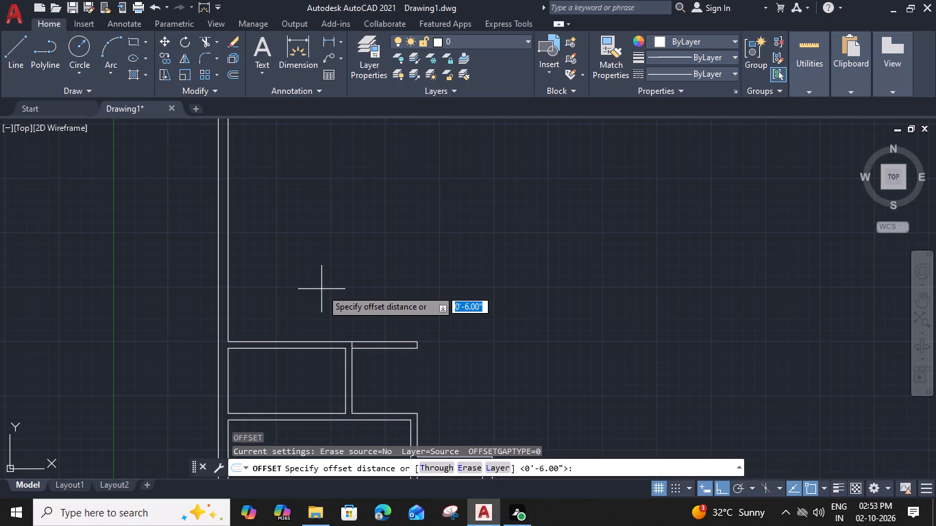
{"action": "type", "text": "11'4\""}
{"action": "key", "text": "Return"}
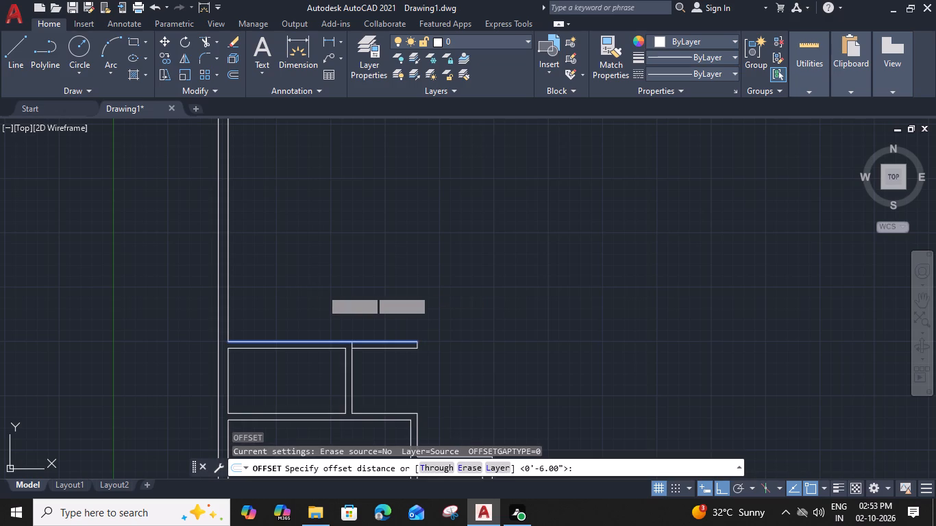
{"action": "left_click", "coordinate": [321, 289]}
{"action": "middle_click_drag", "start_coordinate": [342, 167], "coordinate": [306, 177]}
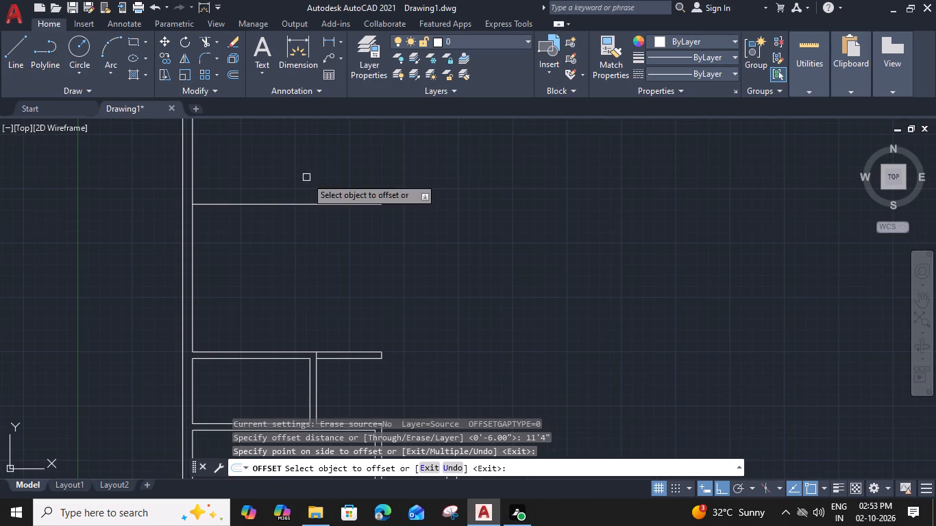
{"action": "left_click", "coordinate": [334, 203]}
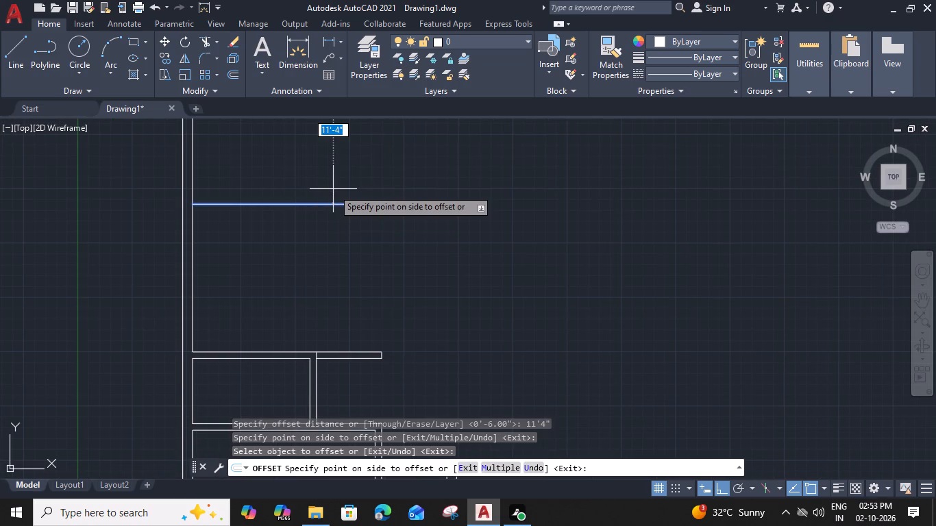
{"action": "type", "text": "9\""}
{"action": "key", "text": "Return"}
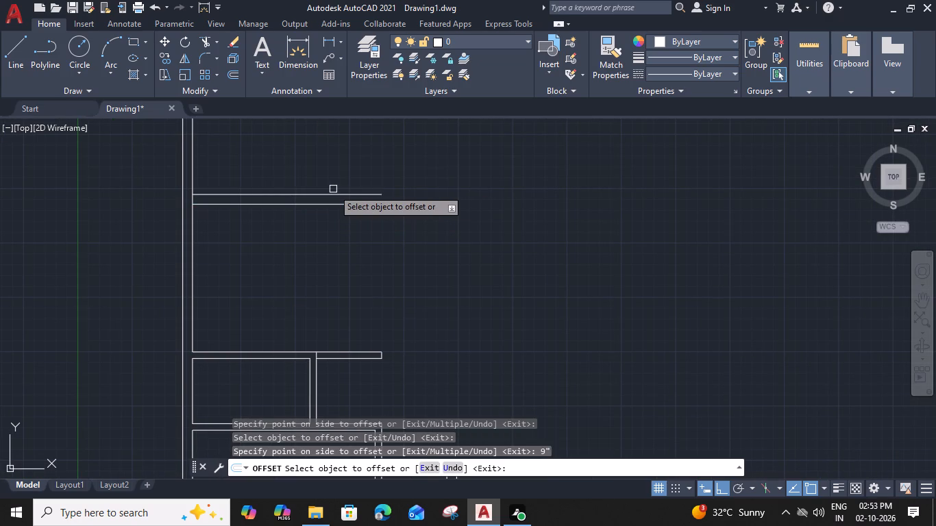
Offset the left outer wall's inner line 14'4" into the plan, and offset that copy 6" outward for a vertical partition.
{"action": "left_click", "coordinate": [193, 268]}
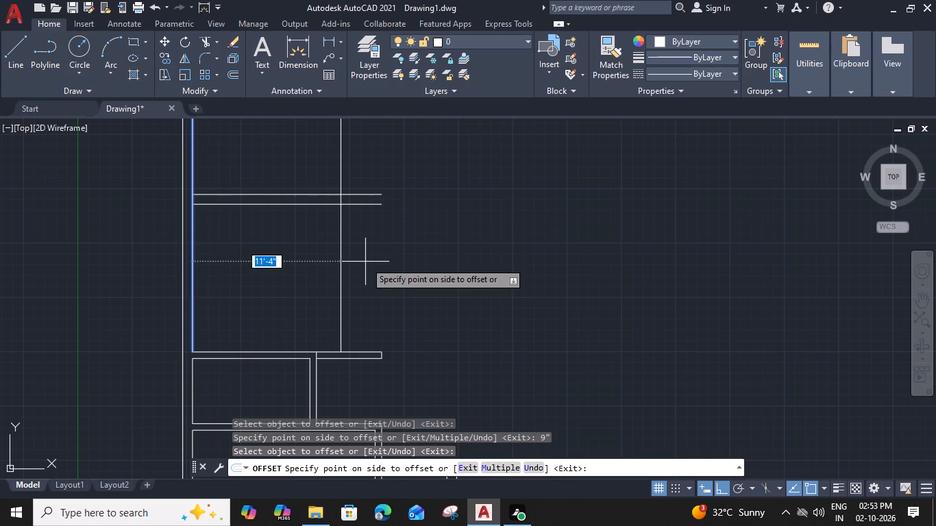
{"action": "type", "text": "14"}
{"action": "key", "text": "apostrophe"}
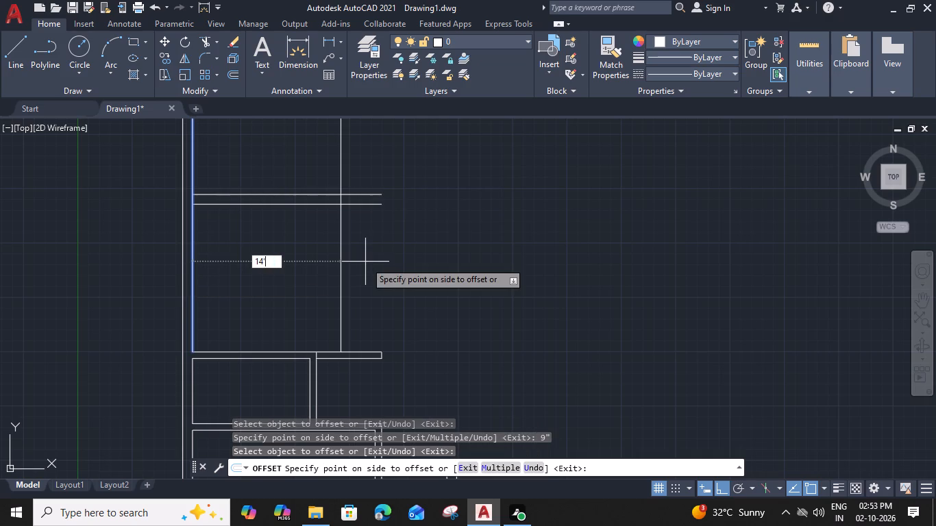
{"action": "key", "text": "4"}
{"action": "key", "text": "shift+quotedbl"}
{"action": "key", "text": "Return"}
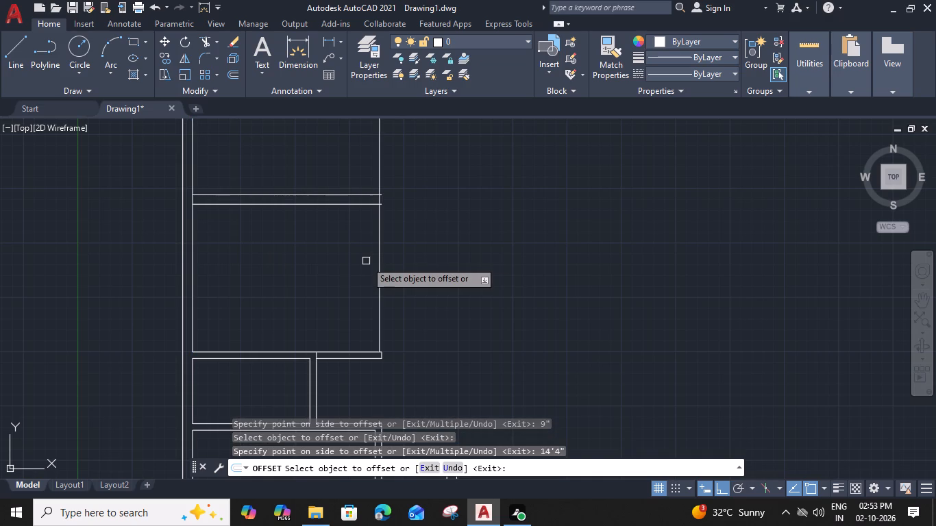
{"action": "left_click", "coordinate": [382, 262]}
{"action": "key", "text": "6"}
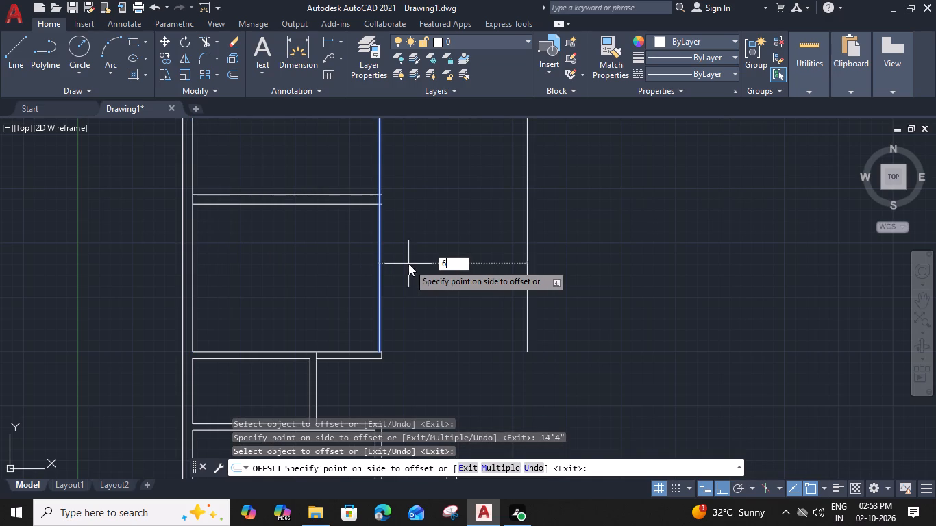
{"action": "key", "text": "shift+quotedbl"}
{"action": "key", "text": "Return"}
Offset the new partition's right face 5' to the right, and offset that copy 6" for a second vertical partition.
{"action": "middle_click_drag", "start_coordinate": [402, 257], "coordinate": [358, 250]}
{"action": "scroll", "coordinate": [358, 250], "scroll_direction": "up", "scroll_amount": 1}
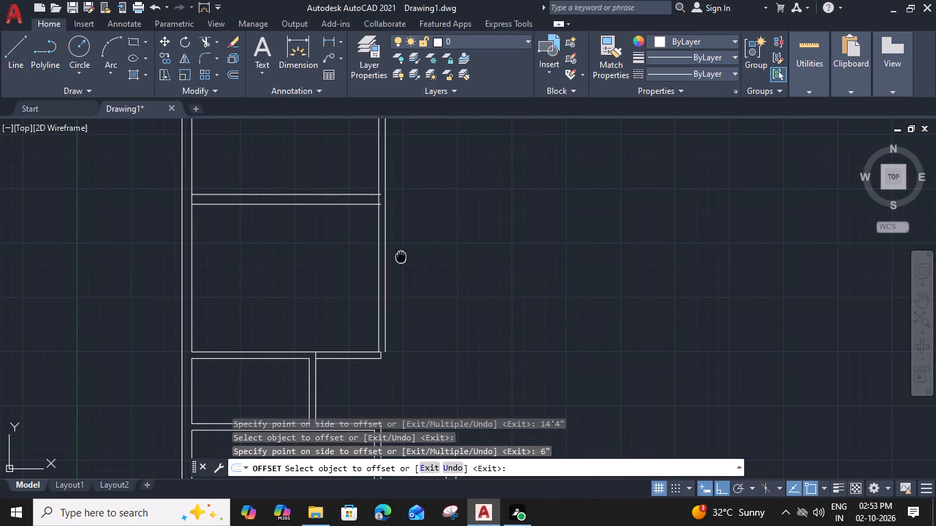
{"action": "left_click", "coordinate": [332, 251]}
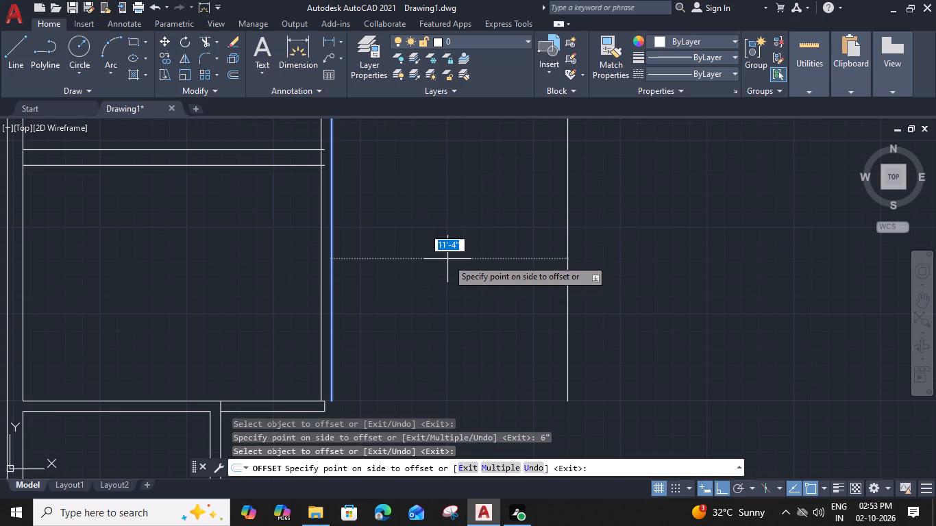
{"action": "type", "text": "5'"}
{"action": "key", "text": "space"}
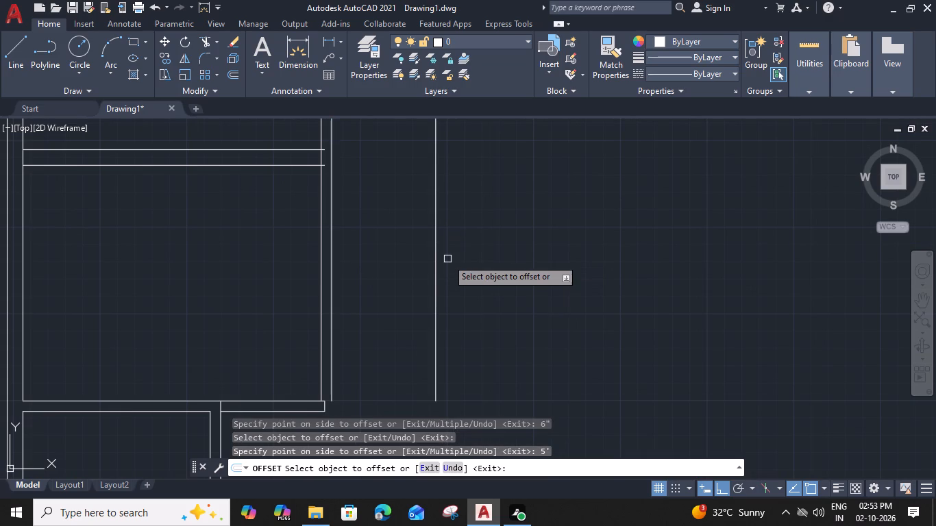
{"action": "left_click", "coordinate": [436, 251]}
{"action": "type", "text": "6\""}
{"action": "key", "text": "Return"}
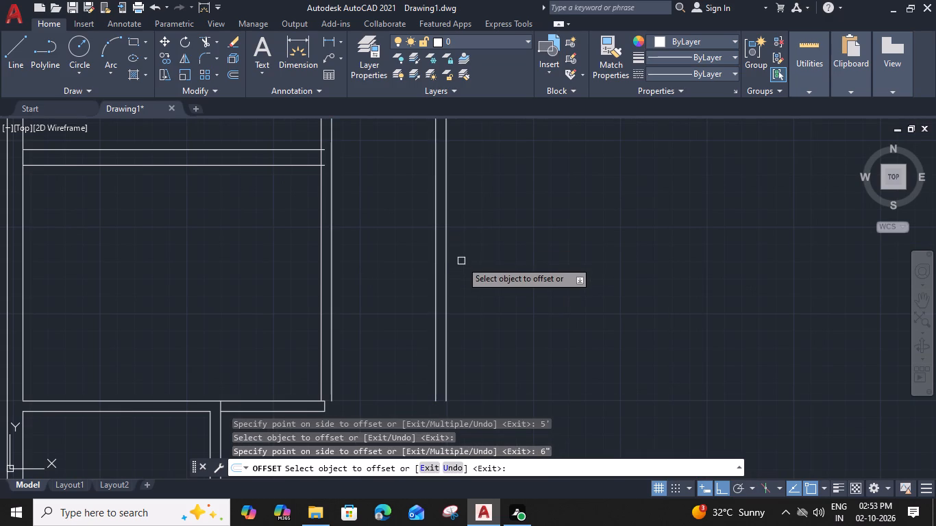
Offset the second vertical partition's right face 11'4" to the right.
{"action": "left_click", "coordinate": [449, 260]}
{"action": "left_click", "coordinate": [445, 257]}
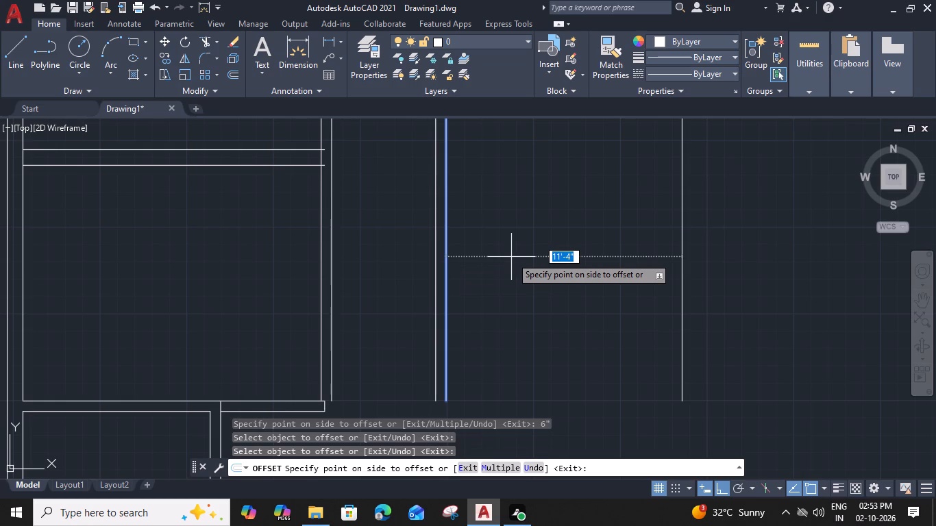
{"action": "left_click", "coordinate": [511, 257]}
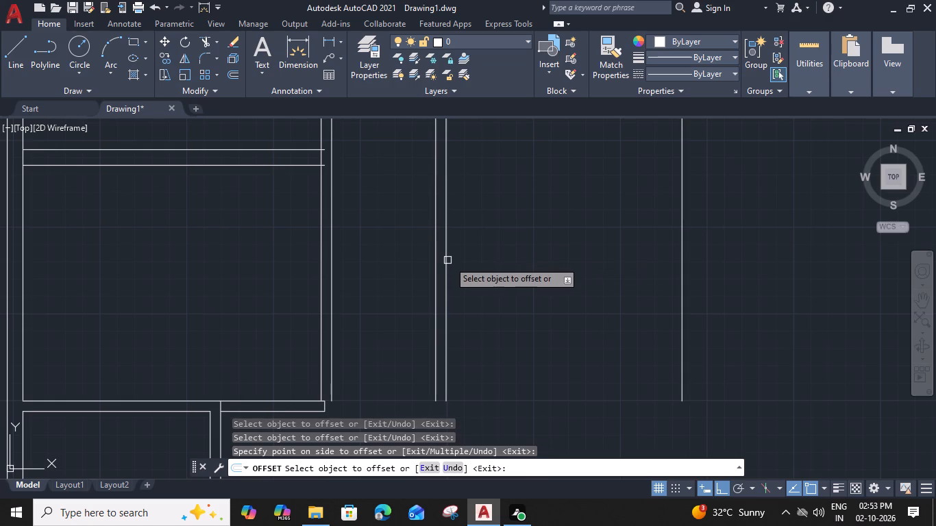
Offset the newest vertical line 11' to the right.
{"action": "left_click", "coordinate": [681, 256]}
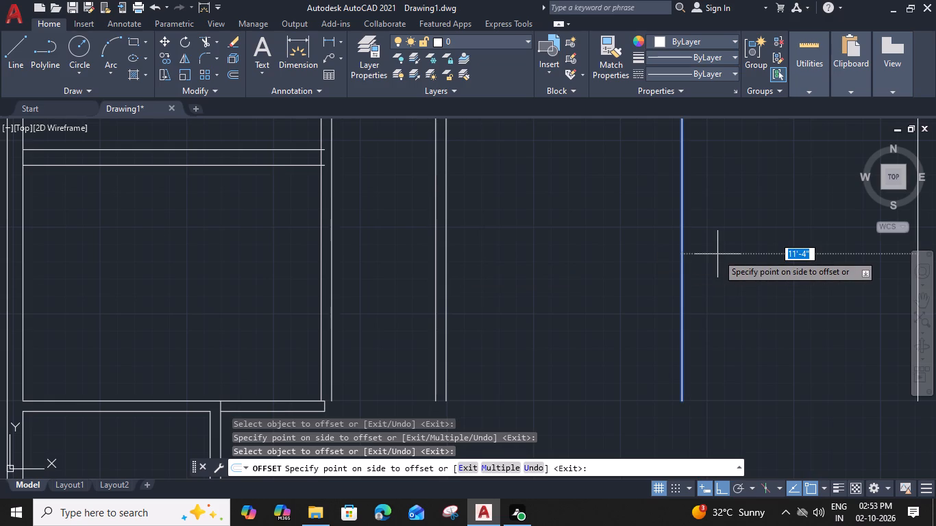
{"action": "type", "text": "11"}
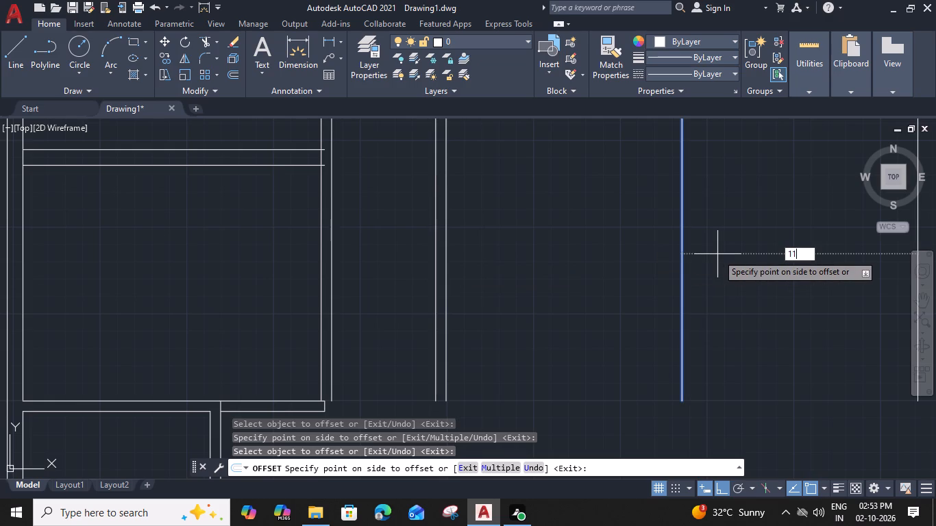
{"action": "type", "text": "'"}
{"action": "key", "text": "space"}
Offset the vertical line 11'4" from the second partition by 6" to the right for a third vertical partition.
{"action": "middle_click_drag", "start_coordinate": [715, 254], "coordinate": [694, 247]}
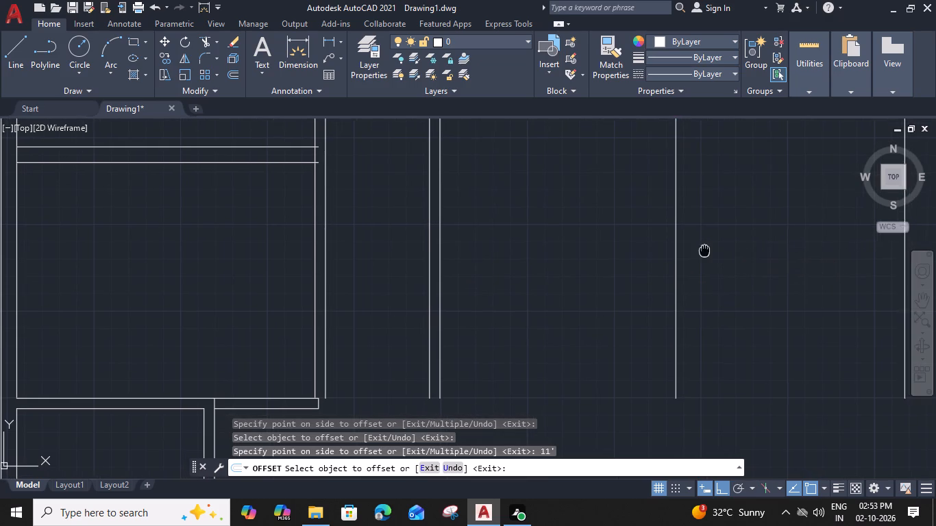
{"action": "middle_click_drag", "start_coordinate": [694, 247], "coordinate": [528, 251]}
{"action": "left_click", "coordinate": [495, 254]}
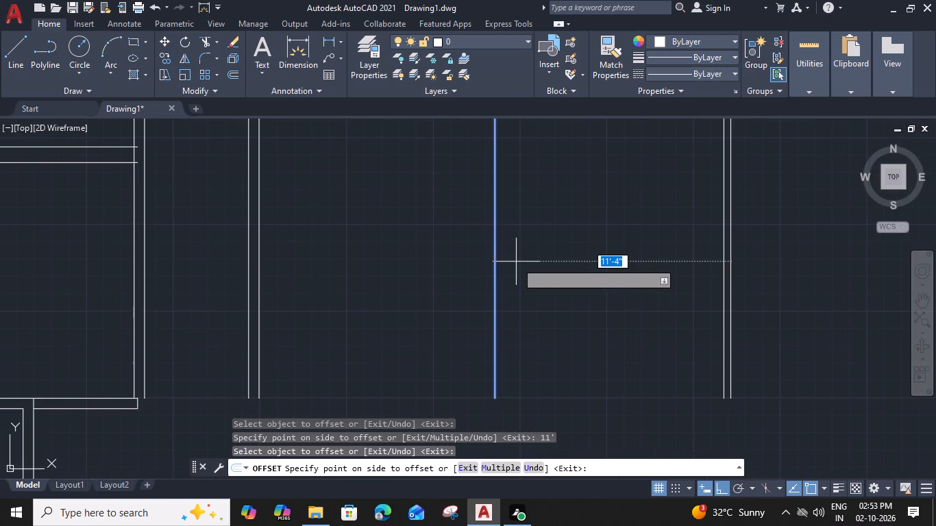
{"action": "type", "text": "6\""}
{"action": "key", "text": "Return"}
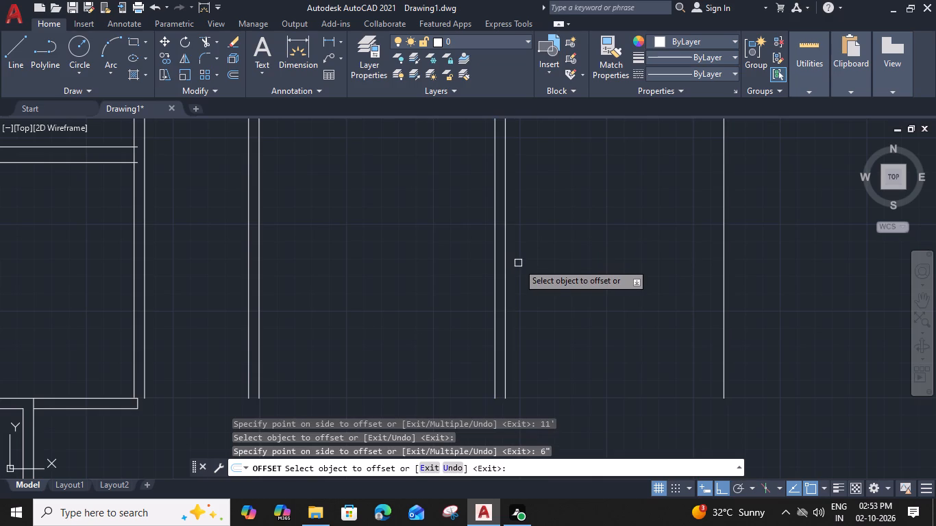
{"action": "key", "text": "Escape"}
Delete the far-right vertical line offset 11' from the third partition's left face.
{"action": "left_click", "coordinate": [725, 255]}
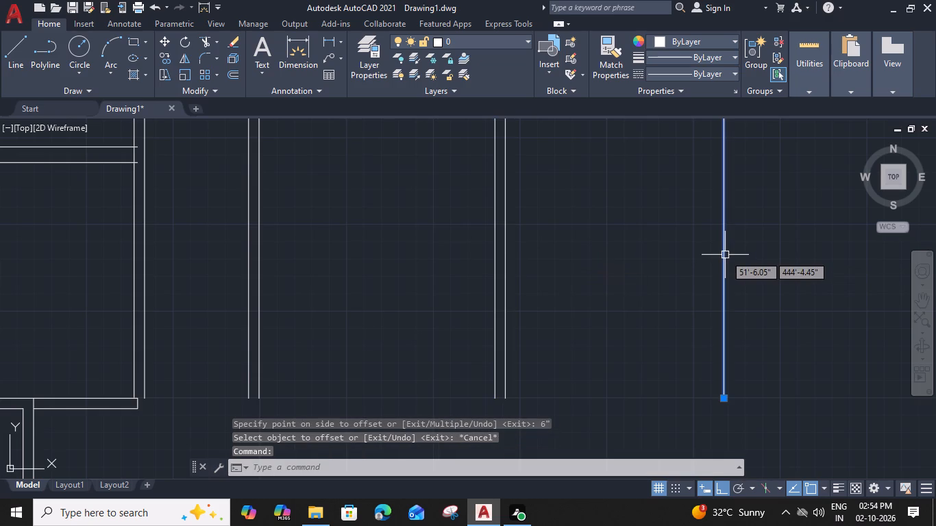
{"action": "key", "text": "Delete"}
Offset the third vertical partition's right face 11' to the right, and offset that copy 9" for the right outer wall.
{"action": "left_click", "coordinate": [508, 258]}
{"action": "type", "text": "o"}
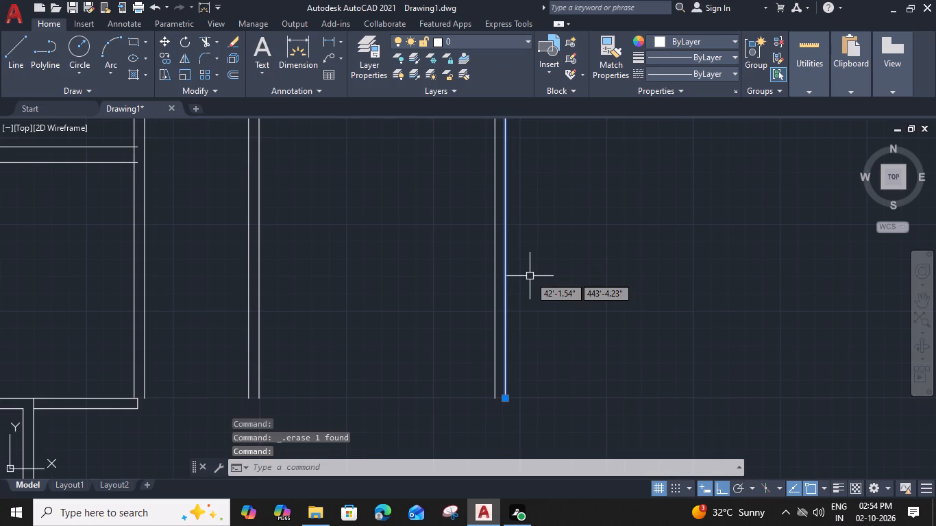
{"action": "key", "text": "space"}
{"action": "key", "text": "1"}
{"action": "key", "text": "1"}
{"action": "key", "text": "apostrophe"}
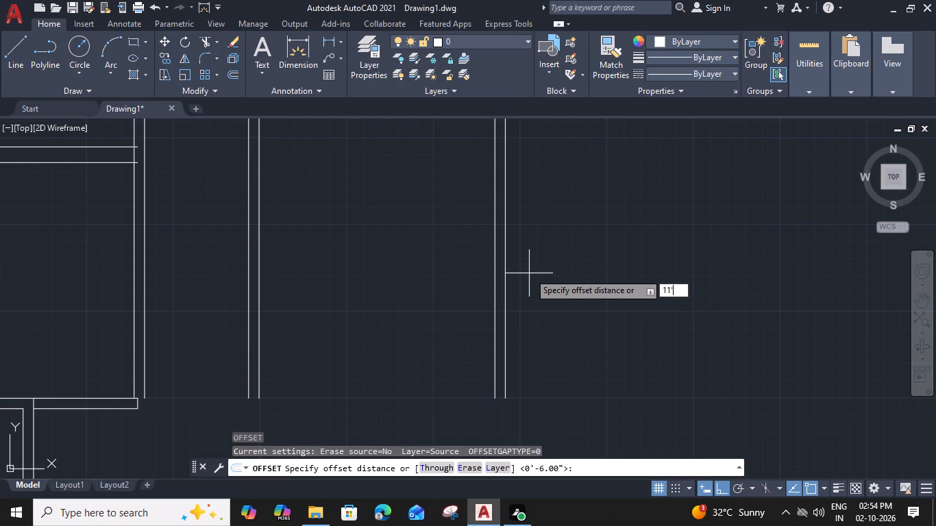
{"action": "key", "text": "space"}
{"action": "left_click", "coordinate": [538, 273]}
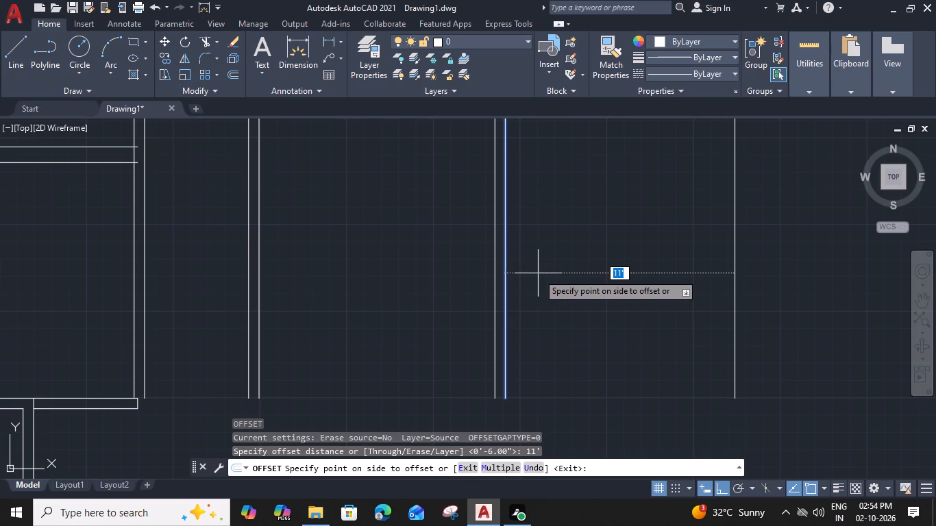
{"action": "left_click", "coordinate": [737, 266]}
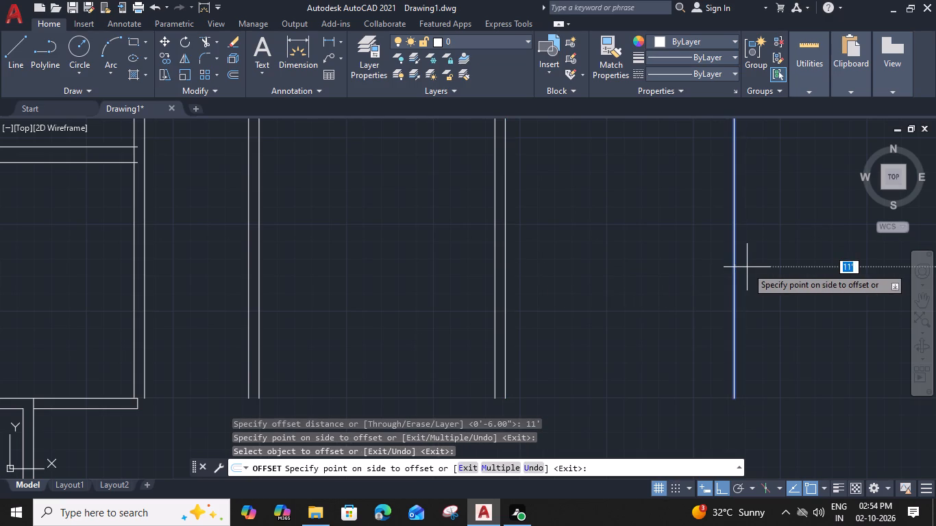
{"action": "type", "text": "9\""}
{"action": "key", "text": "Return"}
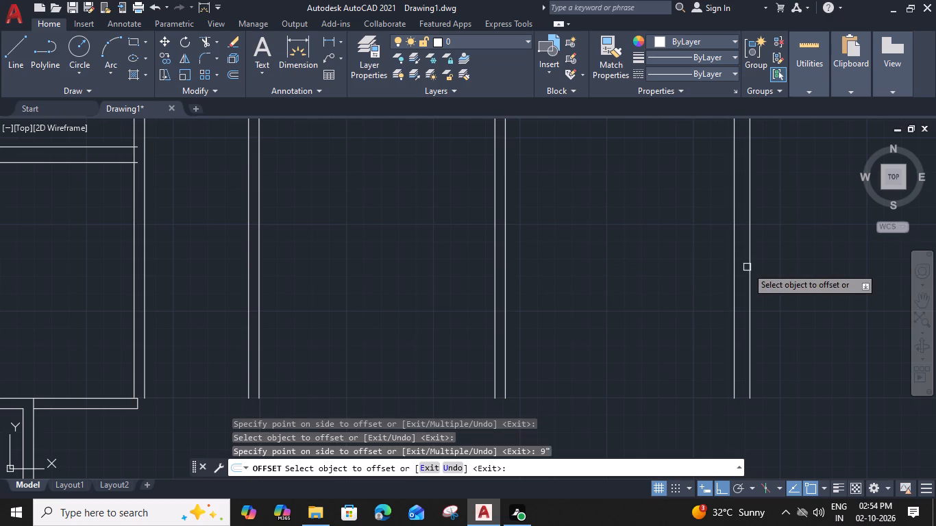
{"action": "left_click", "coordinate": [732, 264]}
{"action": "key", "text": "Escape"}
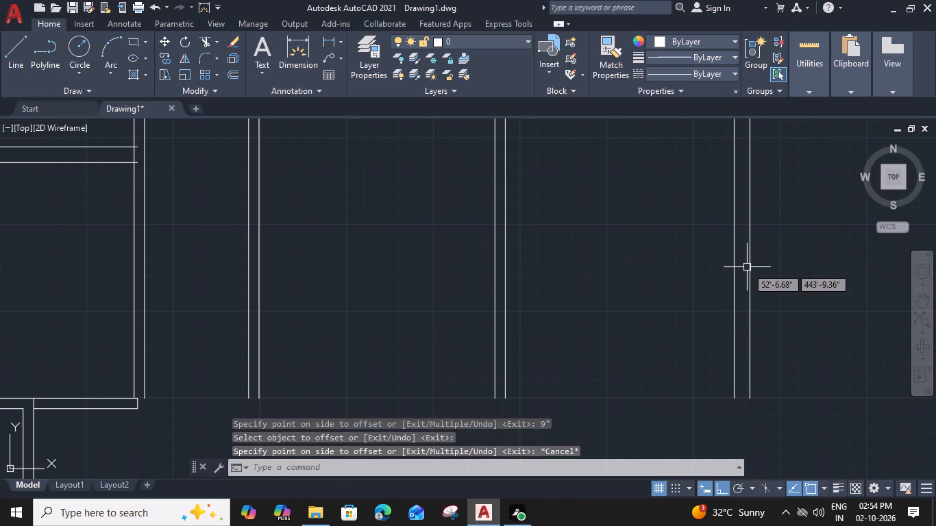
{"action": "scroll", "coordinate": [586, 303], "scroll_direction": "down", "scroll_amount": 2}
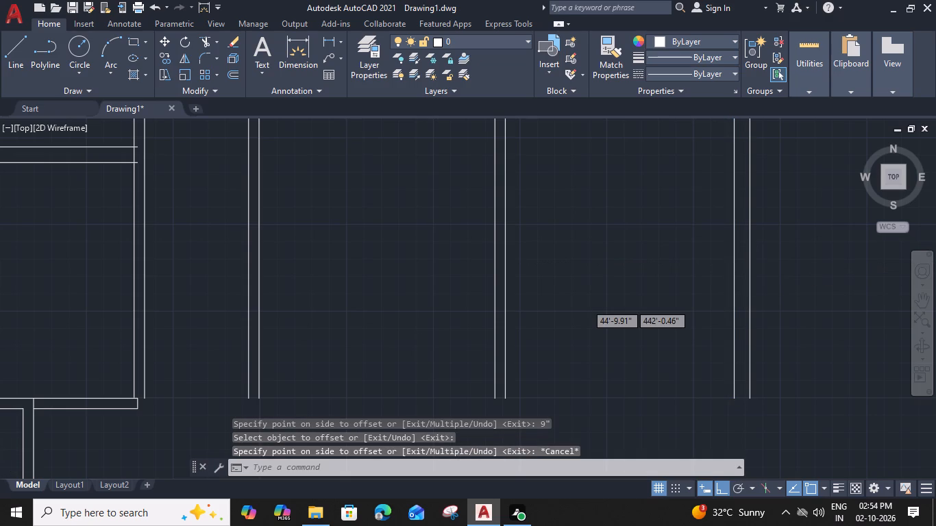
Extend both faces of the right outer wall down to the bottom outer wall lines.
{"action": "middle_click_drag", "start_coordinate": [513, 309], "coordinate": [483, 249]}
{"action": "type", "text": "ex"}
{"action": "key", "text": "space"}
{"action": "left_click", "coordinate": [621, 261]}
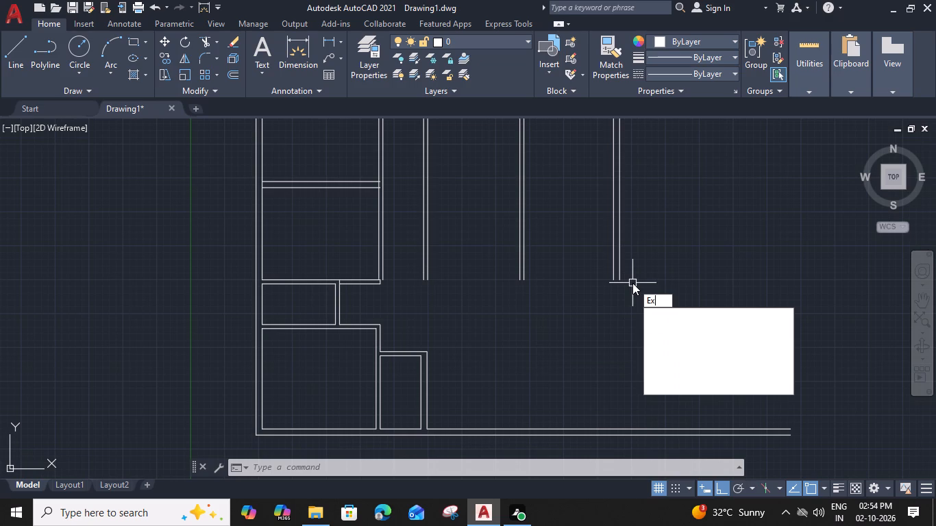
{"action": "left_click", "coordinate": [614, 262]}
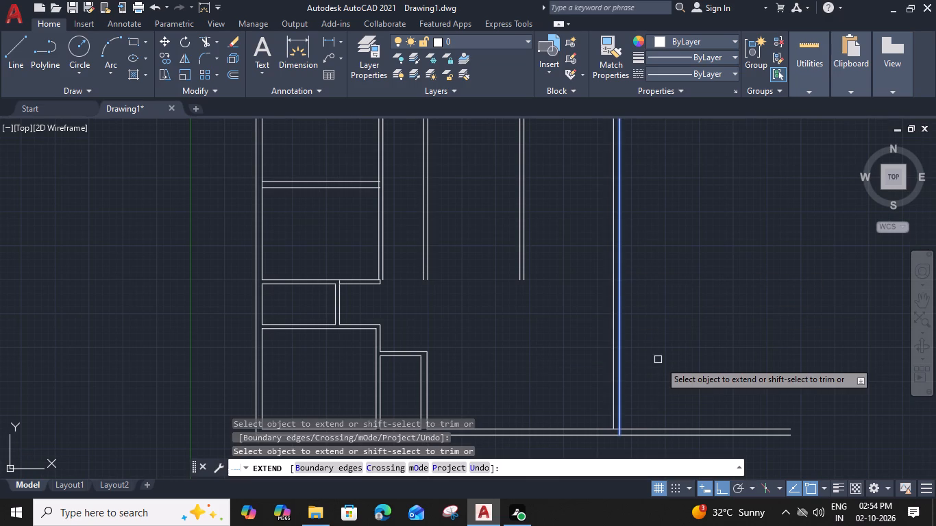
{"action": "left_click", "coordinate": [617, 386]}
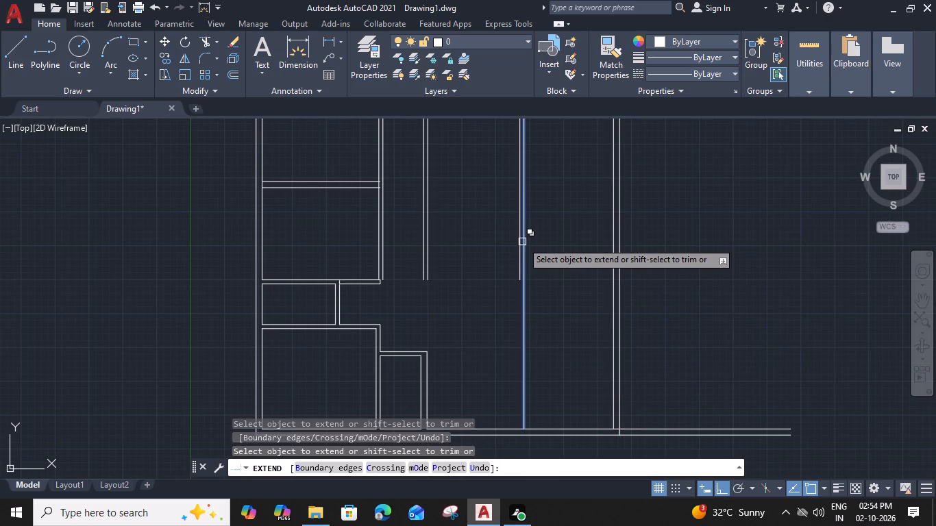
Extend both lines of the upper horizontal wall rightward across the three partitions to the right outer wall.
{"action": "middle_click_drag", "start_coordinate": [528, 238], "coordinate": [627, 281]}
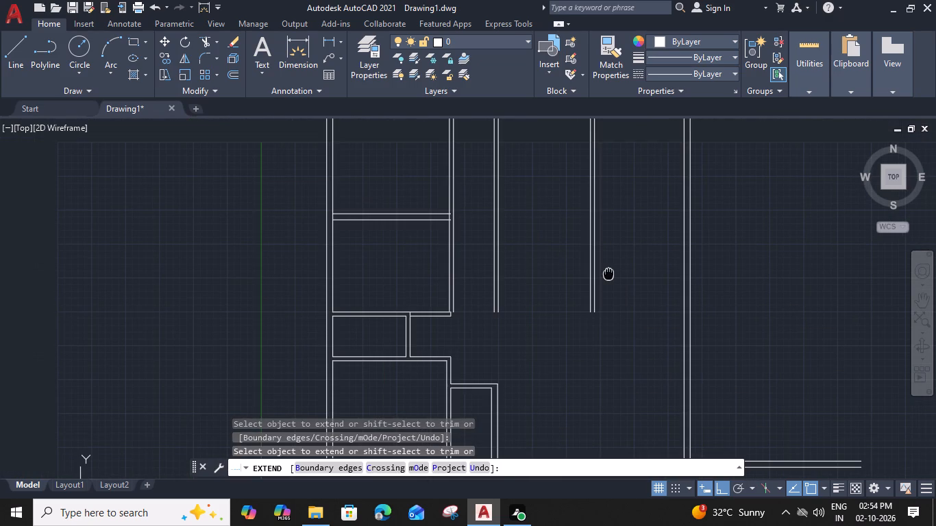
{"action": "left_click", "coordinate": [434, 225]}
{"action": "left_click", "coordinate": [443, 223]}
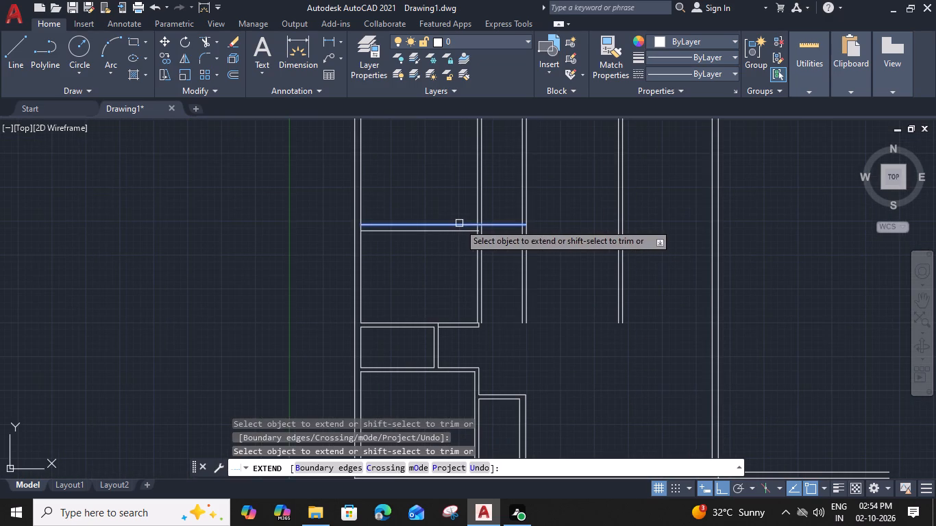
{"action": "left_click", "coordinate": [453, 231]}
{"action": "left_click", "coordinate": [465, 213]}
{"action": "left_click", "coordinate": [462, 238]}
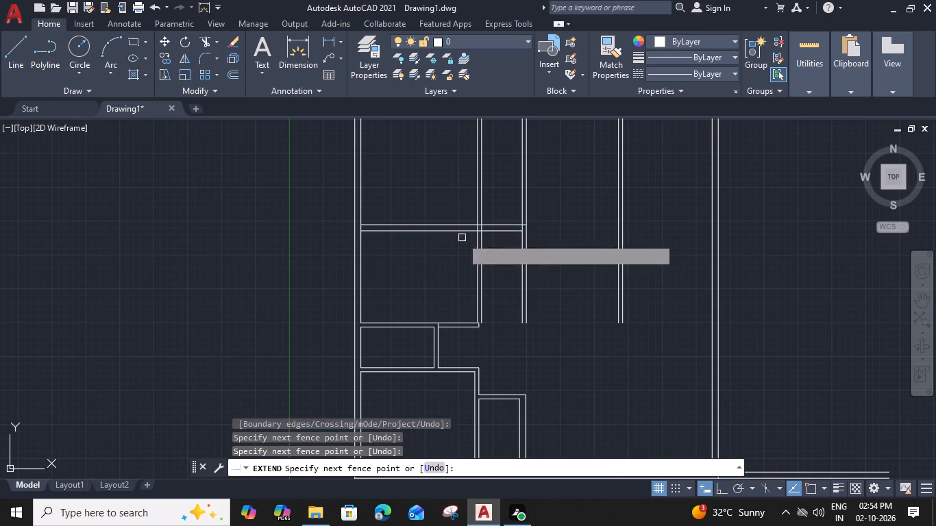
{"action": "left_click", "coordinate": [499, 209]}
{"action": "left_click", "coordinate": [500, 243]}
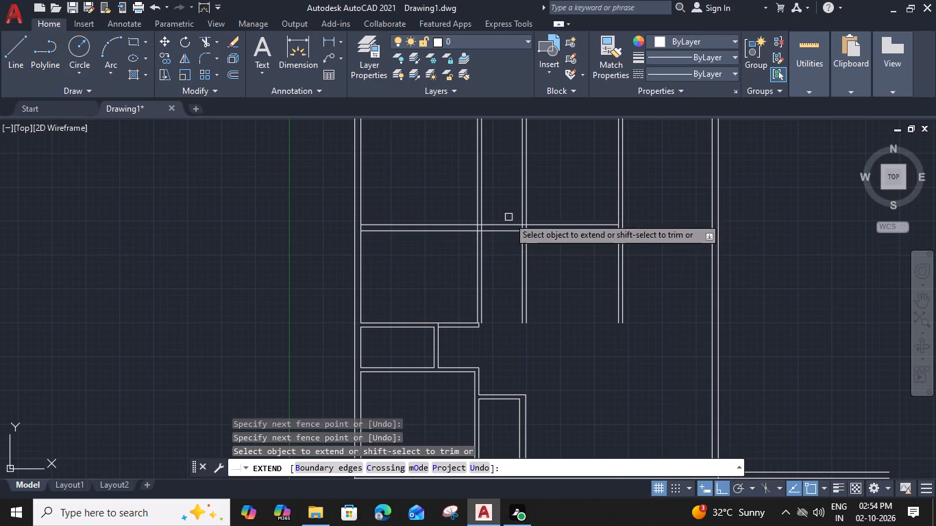
{"action": "left_click", "coordinate": [509, 216]}
{"action": "left_click", "coordinate": [506, 245]}
{"action": "left_click", "coordinate": [592, 201]}
{"action": "left_click", "coordinate": [585, 241]}
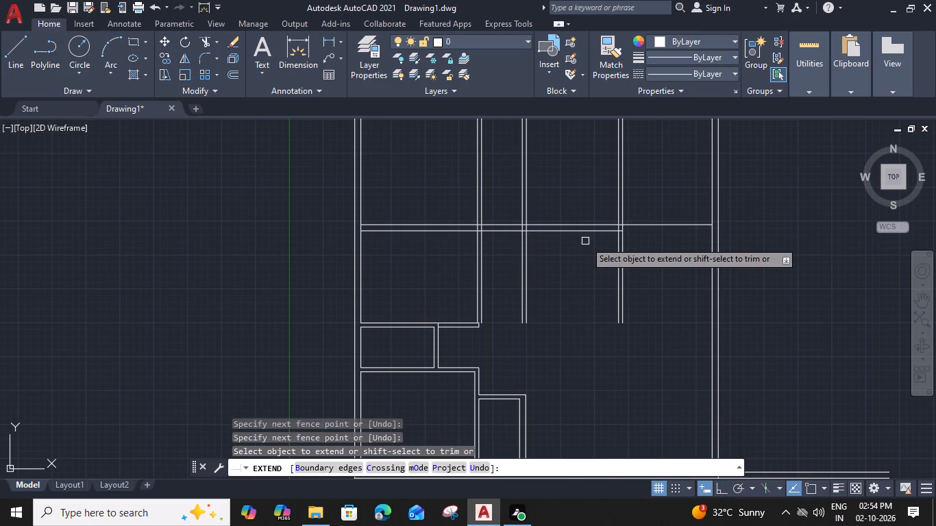
{"action": "left_click", "coordinate": [606, 208]}
{"action": "left_click", "coordinate": [600, 239]}
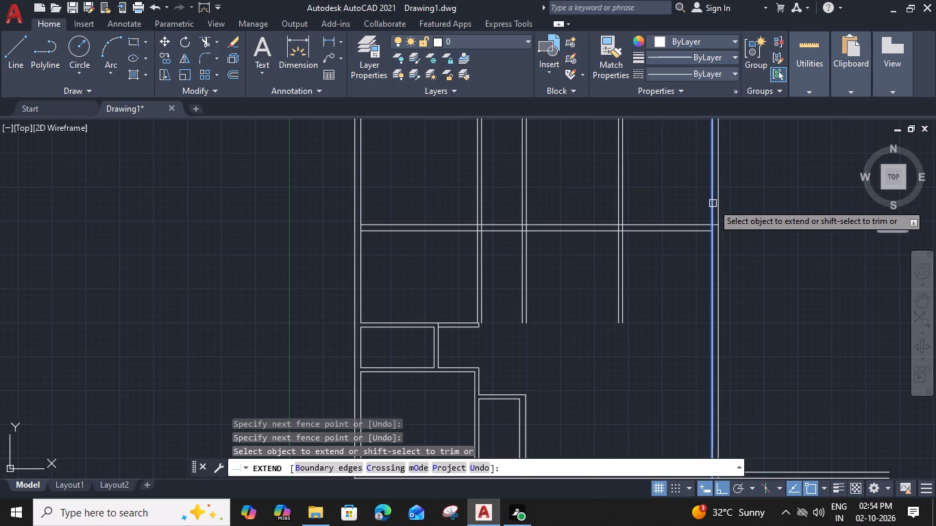
{"action": "key", "text": "Escape"}
{"action": "key", "text": "Escape"}
{"action": "key", "text": "Escape"}
{"action": "key", "text": "Escape"}
{"action": "key", "text": "Escape"}
{"action": "key", "text": "Escape"}
{"action": "key", "text": "Escape"}
{"action": "key", "text": "Escape"}
{"action": "key", "text": "Escape"}
{"action": "key", "text": "Escape"}
{"action": "key", "text": "Escape"}
{"action": "key", "text": "Escape"}
{"action": "key", "text": "Escape"}
{"action": "key", "text": "Escape"}
{"action": "key", "text": "Escape"}
{"action": "key", "text": "Escape"}
{"action": "key", "text": "Escape"}
{"action": "key", "text": "Escape"}
{"action": "key", "text": "Escape"}
{"action": "key", "text": "Escape"}
{"action": "left_click", "coordinate": [636, 199]}
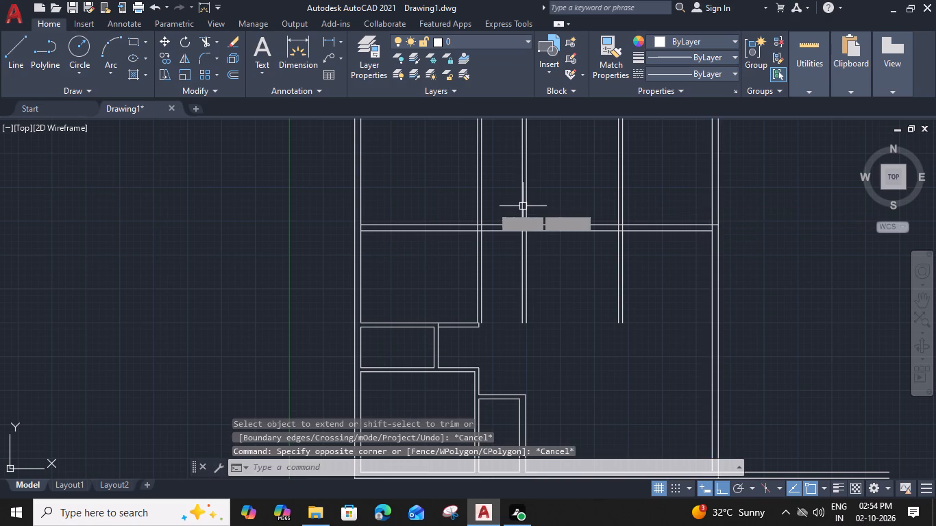
Trim away the portions of all three vertical partitions above the upper horizontal wall with one fence.
{"action": "type", "text": "tr"}
{"action": "key", "text": "space"}
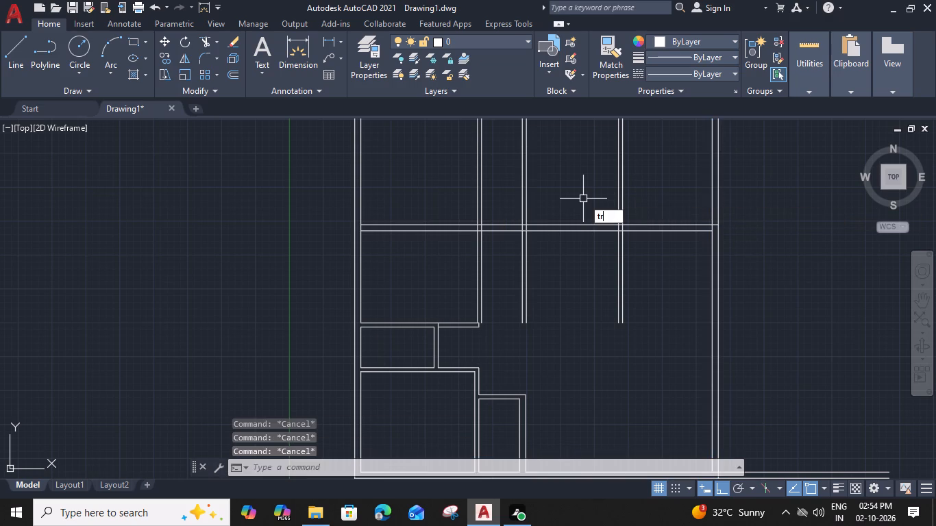
{"action": "left_click", "coordinate": [641, 194]}
{"action": "left_click", "coordinate": [382, 194]}
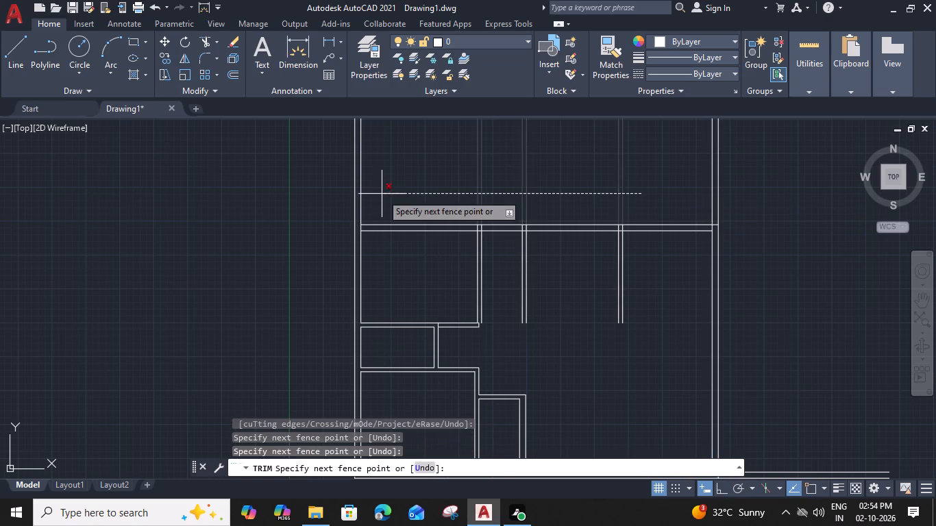
{"action": "key", "text": "Escape"}
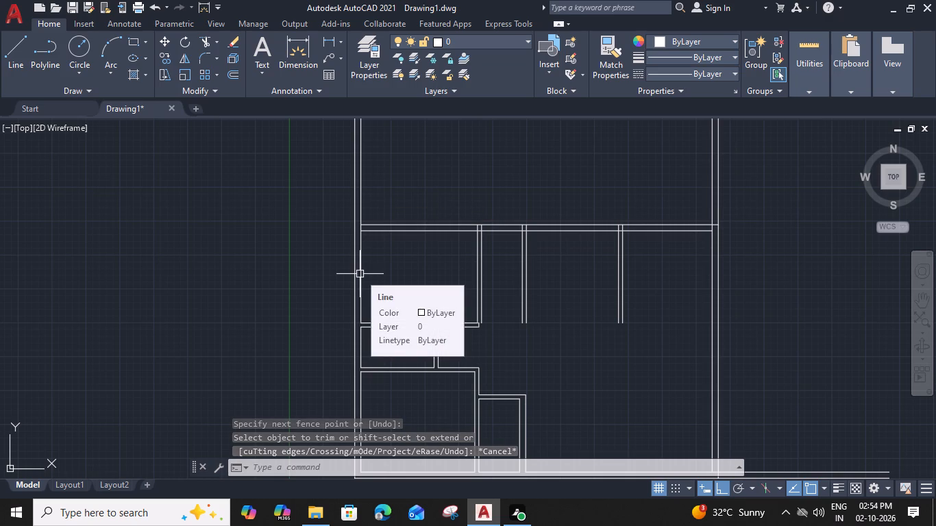
Trim the first and second partitions' junctions with the upper horizontal wall, opening its lower face between each pair of partition lines.
{"action": "key", "text": "t"}
{"action": "key", "text": "r"}
{"action": "key", "text": "space"}
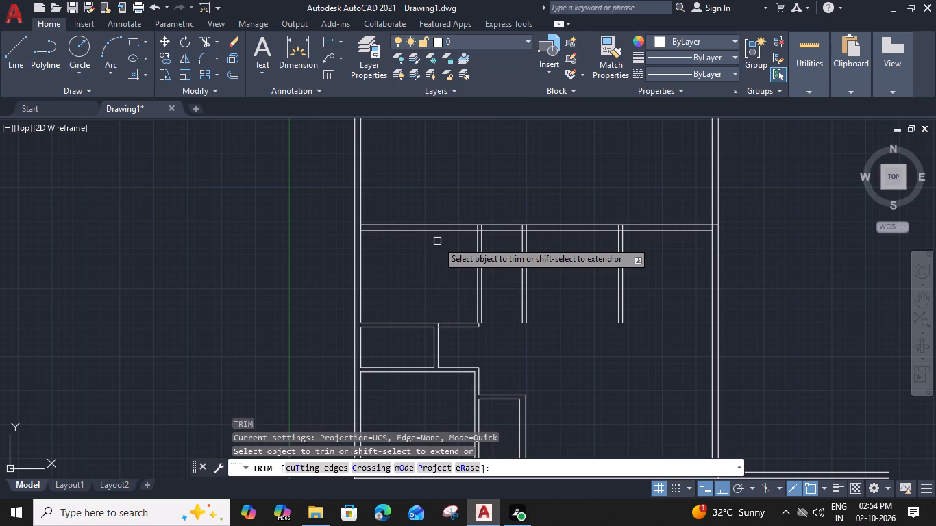
{"action": "scroll", "coordinate": [437, 241], "scroll_direction": "up", "scroll_amount": 2}
{"action": "left_click", "coordinate": [539, 206]}
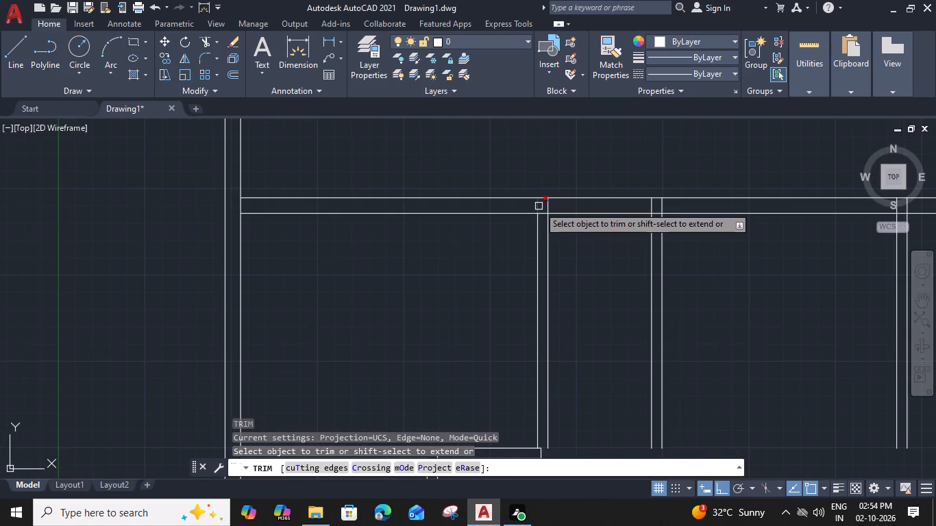
{"action": "left_click", "coordinate": [546, 205]}
{"action": "scroll", "coordinate": [543, 205], "scroll_direction": "up", "scroll_amount": 1}
{"action": "left_click", "coordinate": [543, 218]}
{"action": "scroll", "coordinate": [543, 218], "scroll_direction": "down", "scroll_amount": 3}
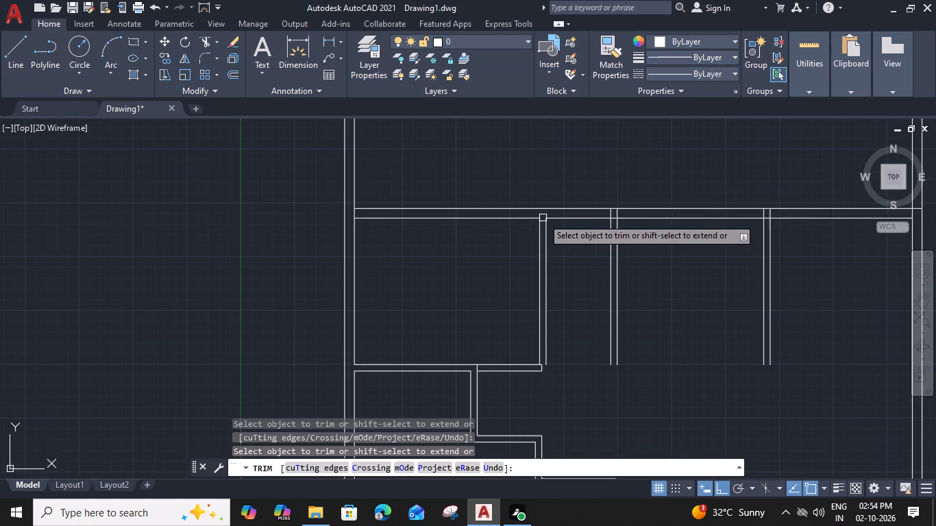
{"action": "scroll", "coordinate": [605, 202], "scroll_direction": "up", "scroll_amount": 4}
{"action": "left_click", "coordinate": [636, 261]}
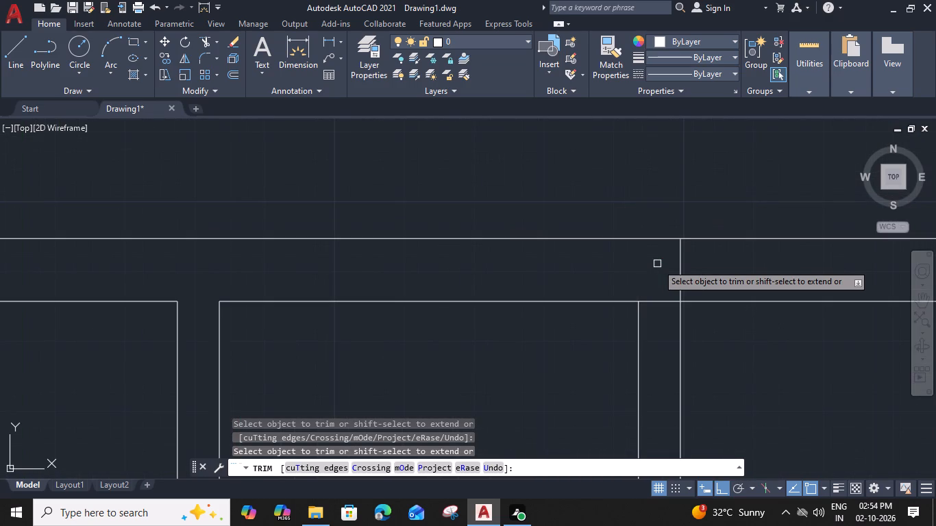
{"action": "left_click", "coordinate": [679, 277]}
{"action": "left_click", "coordinate": [662, 301]}
{"action": "scroll", "coordinate": [661, 299], "scroll_direction": "down", "scroll_amount": 4}
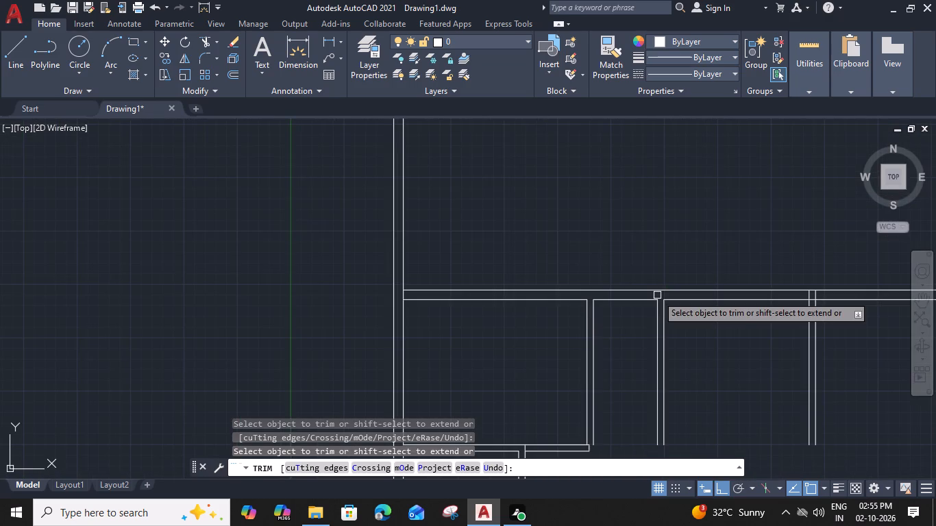
Trim the third partition's junction with the upper horizontal wall, removing the line stubs and the lower face between them.
{"action": "middle_click_drag", "start_coordinate": [679, 303], "coordinate": [386, 292]}
{"action": "scroll", "coordinate": [515, 284], "scroll_direction": "up", "scroll_amount": 3}
{"action": "left_click", "coordinate": [521, 288]}
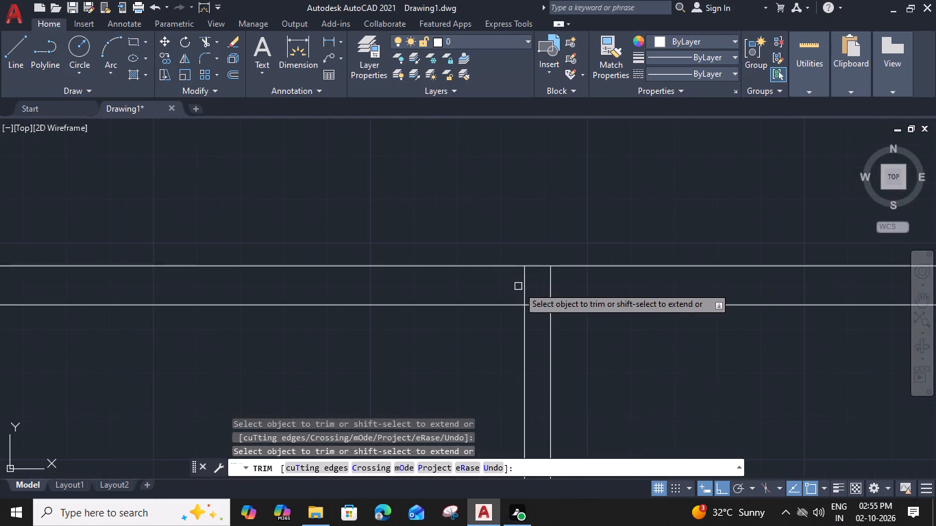
{"action": "left_click", "coordinate": [543, 310]}
{"action": "left_click", "coordinate": [537, 293]}
{"action": "left_click", "coordinate": [555, 288]}
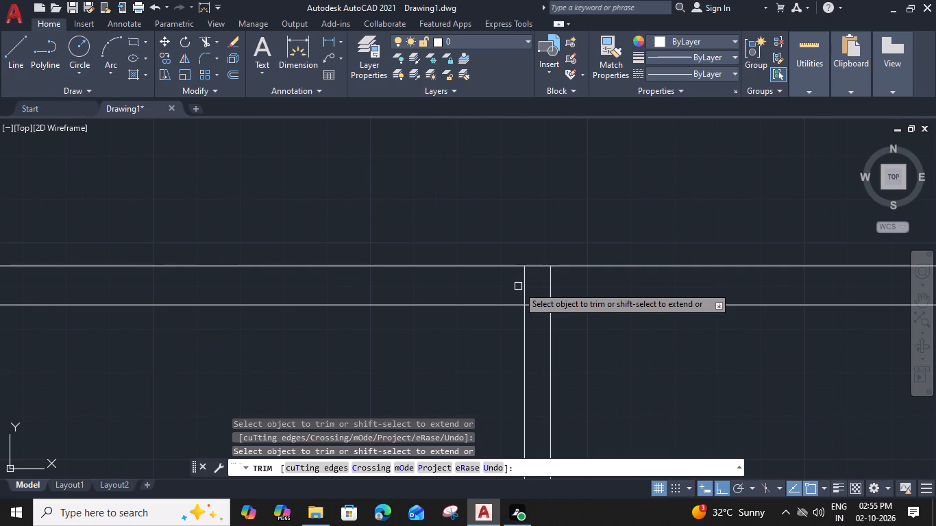
{"action": "left_click", "coordinate": [525, 292]}
{"action": "scroll", "coordinate": [524, 290], "scroll_direction": "down", "scroll_amount": 4}
Trim the inner faces of the right and left outer walls where the upper horizontal wall meets them.
{"action": "scroll", "coordinate": [680, 288], "scroll_direction": "up", "scroll_amount": 2}
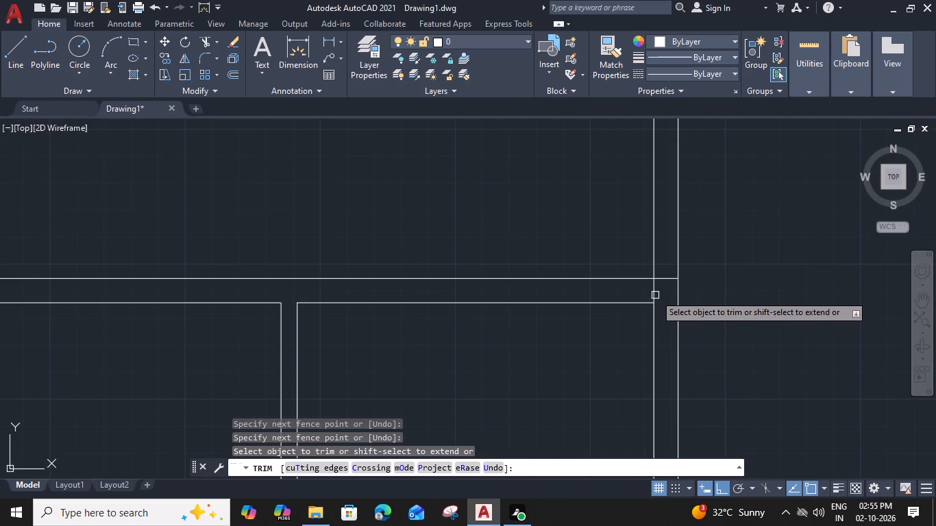
{"action": "left_click", "coordinate": [655, 295]}
{"action": "scroll", "coordinate": [654, 292], "scroll_direction": "down", "scroll_amount": 3}
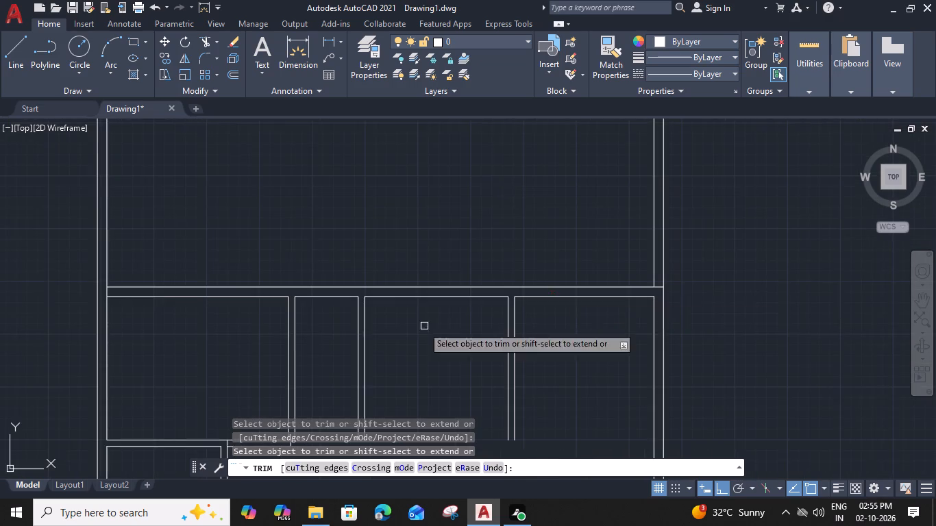
{"action": "middle_click_drag", "start_coordinate": [422, 326], "coordinate": [915, 228]}
{"action": "scroll", "coordinate": [599, 190], "scroll_direction": "up", "scroll_amount": 4}
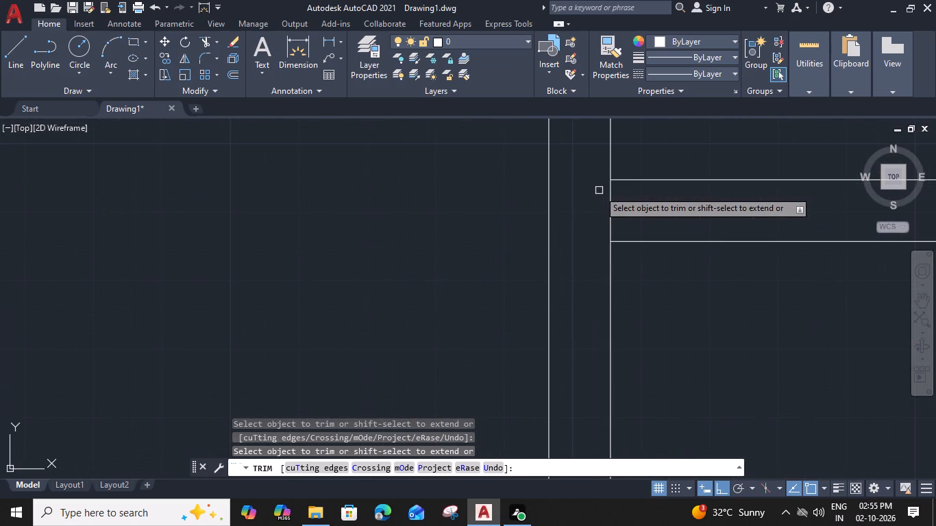
{"action": "left_click", "coordinate": [612, 195]}
{"action": "key", "text": "Escape"}
Fillet the first partition's right face to the lower line of the horizontal wall at its foot with zero radius.
{"action": "scroll", "coordinate": [614, 204], "scroll_direction": "down", "scroll_amount": 4}
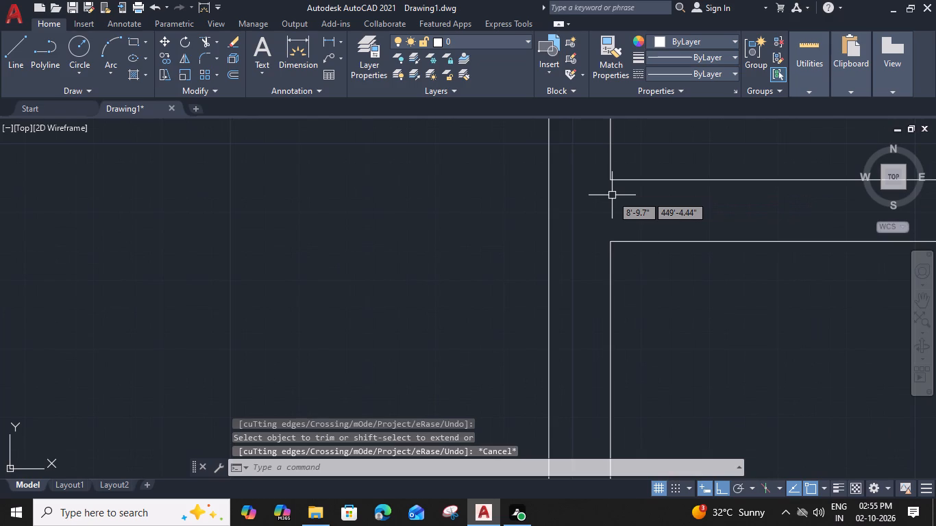
{"action": "scroll", "coordinate": [672, 257], "scroll_direction": "up", "scroll_amount": 1}
{"action": "middle_click_drag", "start_coordinate": [650, 244], "coordinate": [385, 113]}
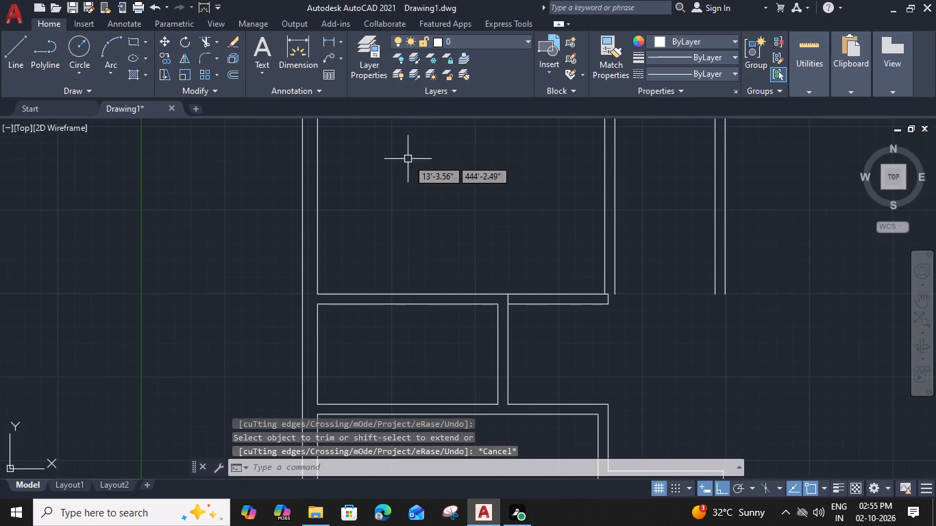
{"action": "key", "text": "f"}
{"action": "key", "text": "space"}
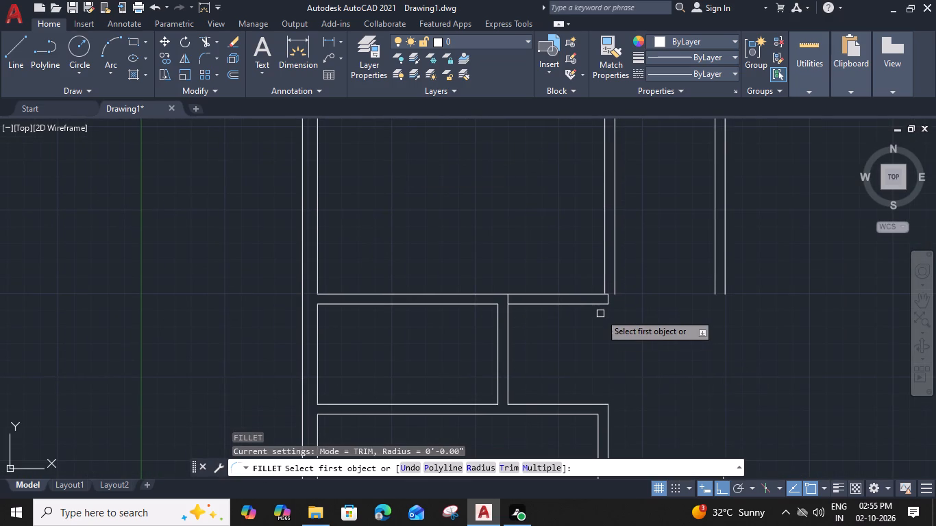
{"action": "left_click", "coordinate": [598, 307]}
{"action": "left_click", "coordinate": [615, 288]}
{"action": "key", "text": "Escape"}
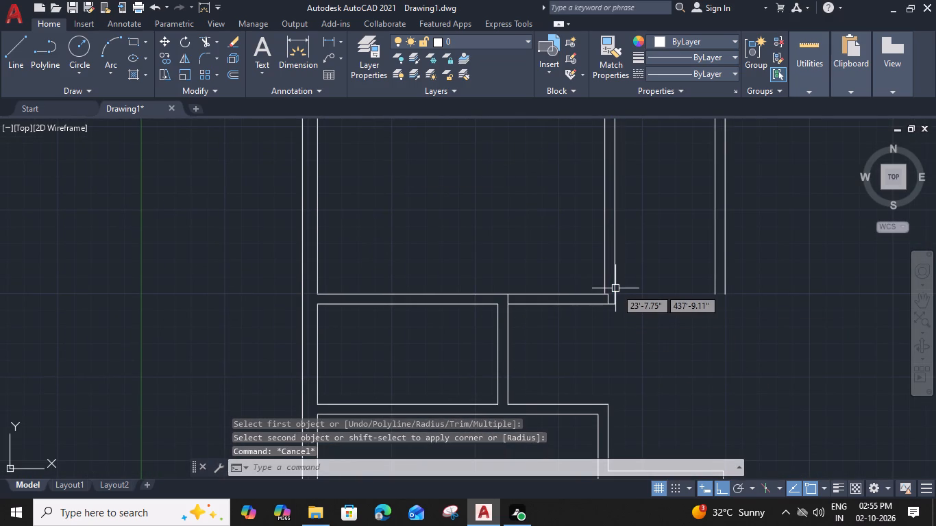
Trim the leftover end lines at the first partition's bottom corner and the line crossing the wall at the short partition below.
{"action": "type", "text": "tr"}
{"action": "key", "text": "space"}
{"action": "scroll", "coordinate": [608, 308], "scroll_direction": "up", "scroll_amount": 1}
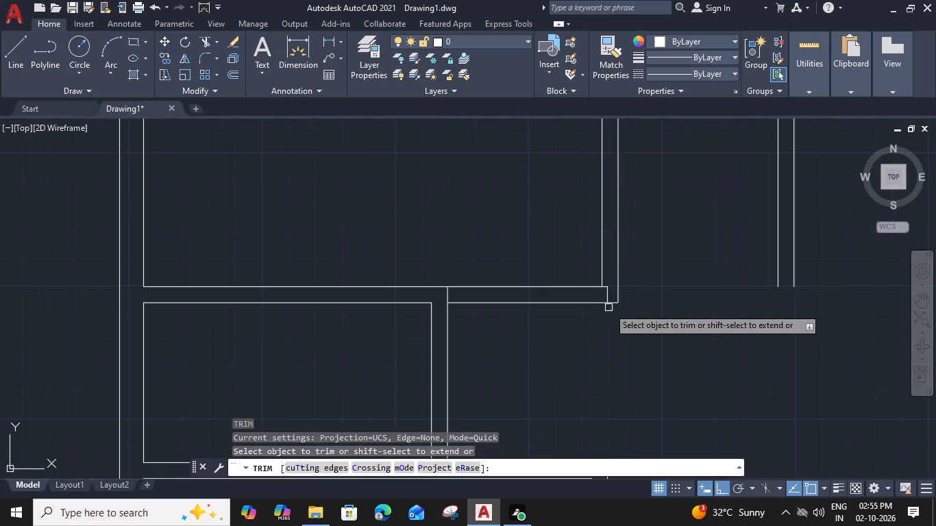
{"action": "left_click", "coordinate": [610, 294]}
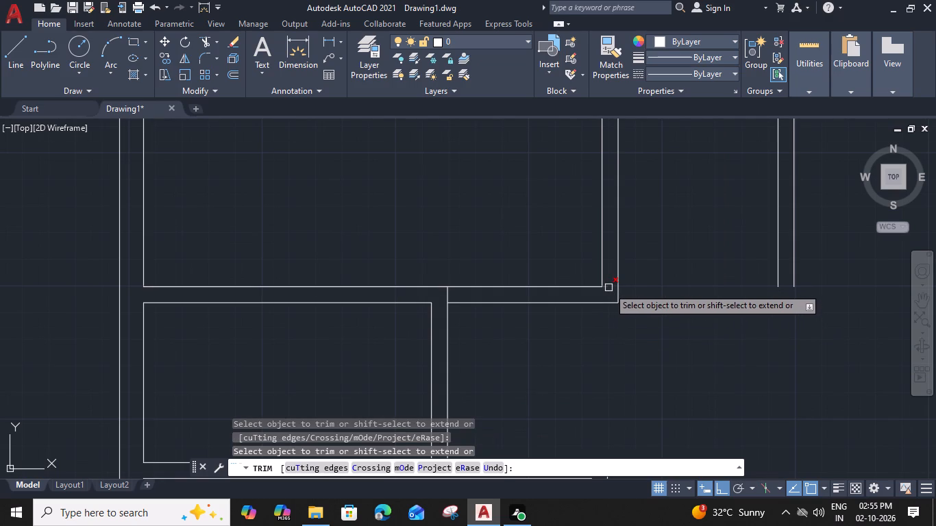
{"action": "left_click", "coordinate": [608, 288]}
{"action": "left_click", "coordinate": [444, 295]}
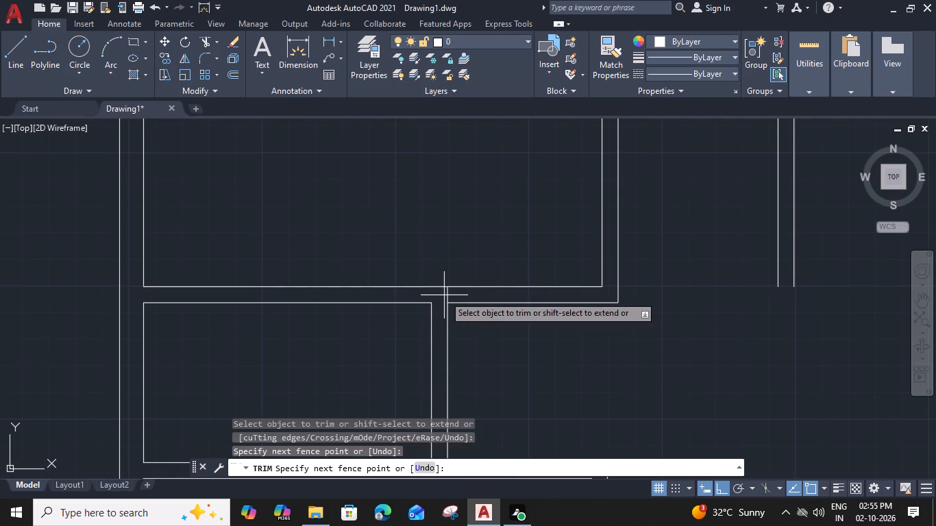
{"action": "left_click", "coordinate": [478, 297]}
{"action": "key", "text": "Escape"}
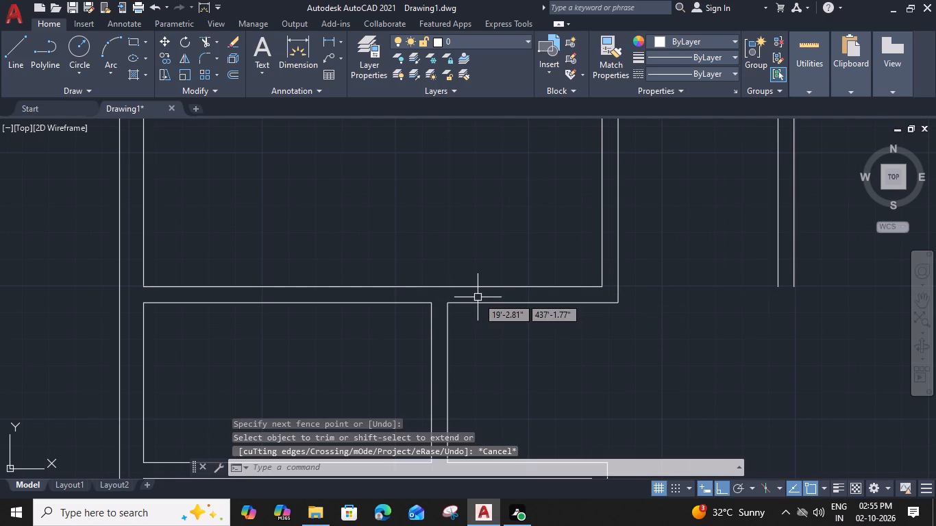
Offset the narrow room's top line 9' down and the resulting line a further 6" down to form its bottom wall.
{"action": "middle_click_drag", "start_coordinate": [626, 244], "coordinate": [406, 318]}
{"action": "scroll", "coordinate": [420, 307], "scroll_direction": "down", "scroll_amount": 1}
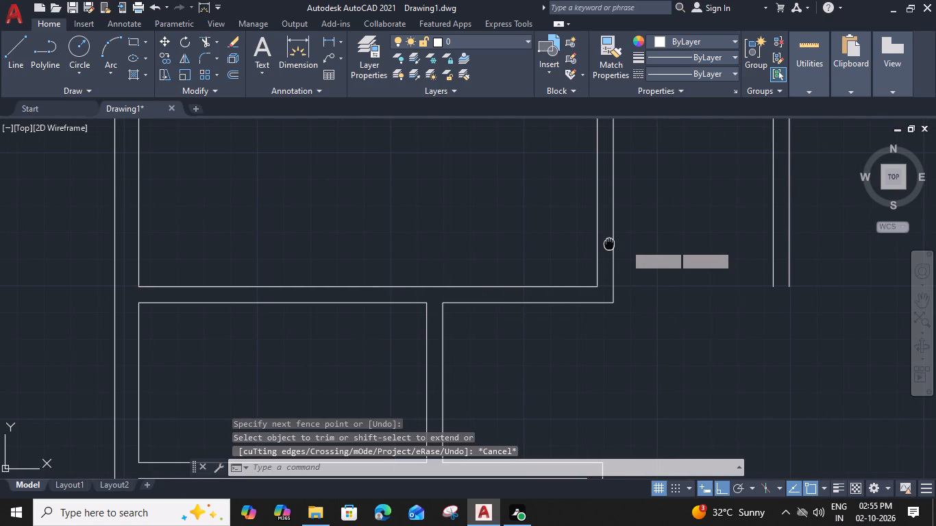
{"action": "middle_click_drag", "start_coordinate": [457, 197], "coordinate": [437, 310]}
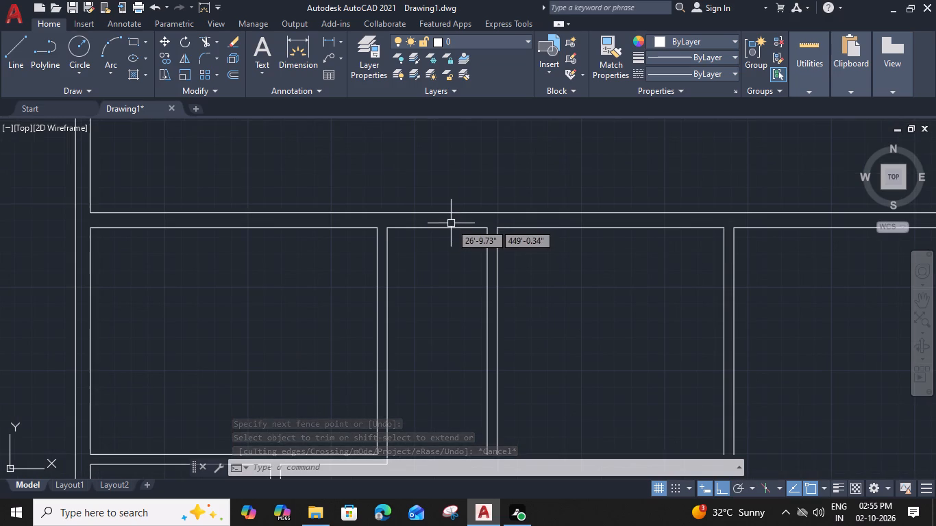
{"action": "left_click", "coordinate": [452, 228]}
{"action": "key", "text": "o"}
{"action": "key", "text": "space"}
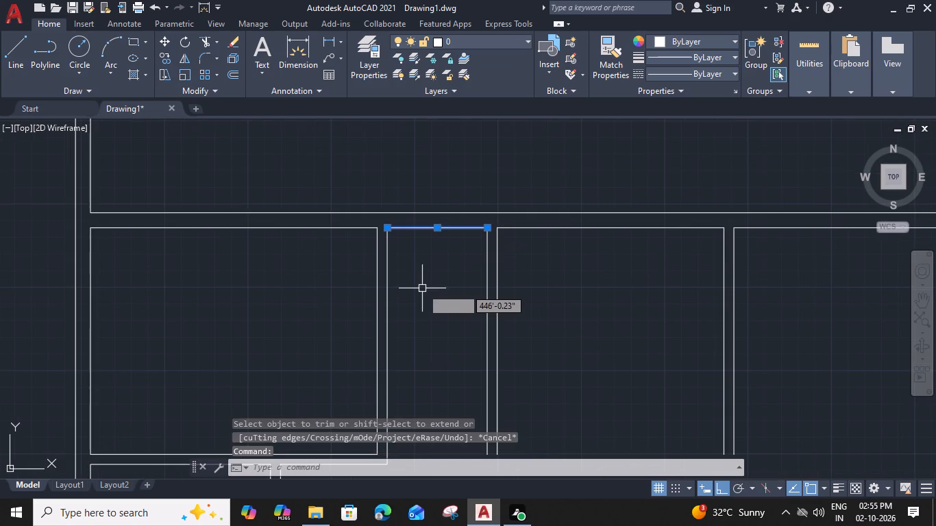
{"action": "key", "text": "9"}
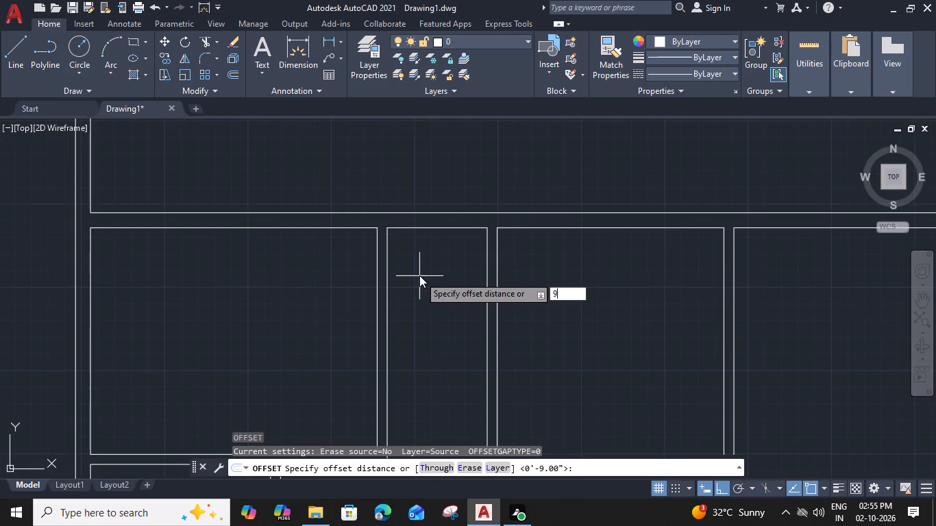
{"action": "key", "text": "apostrophe"}
{"action": "key", "text": "space"}
{"action": "scroll", "coordinate": [424, 292], "scroll_direction": "down", "scroll_amount": 2}
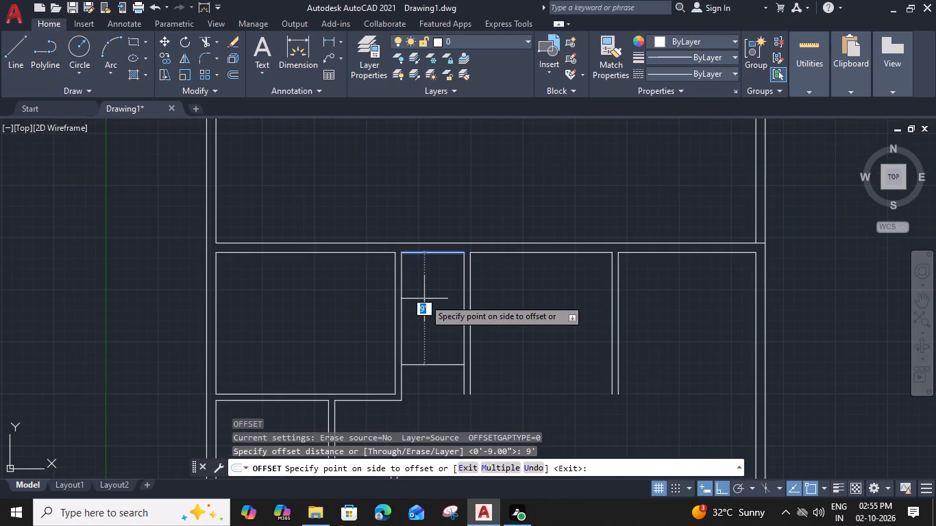
{"action": "middle_click_drag", "start_coordinate": [424, 299], "coordinate": [419, 228]}
{"action": "left_click", "coordinate": [421, 251]}
{"action": "left_click", "coordinate": [433, 297]}
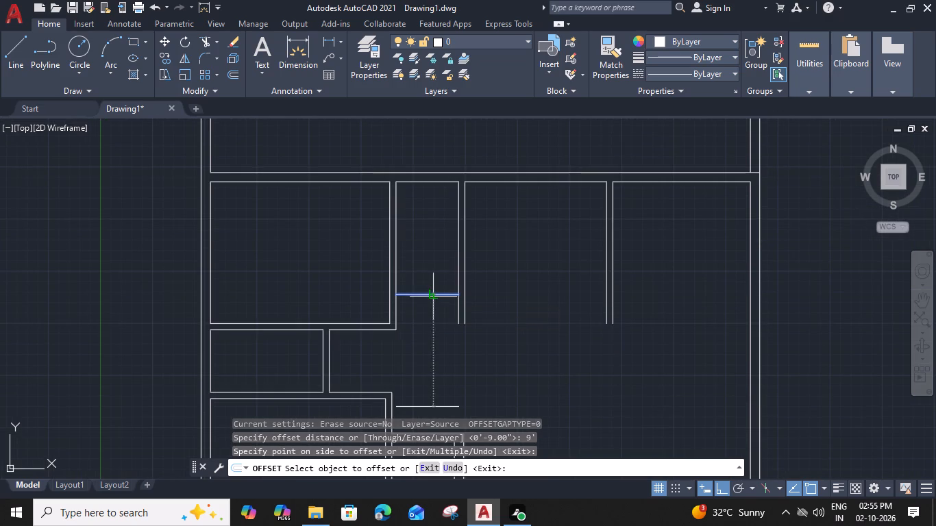
{"action": "key", "text": "6"}
{"action": "key", "text": "shift+quotedbl"}
{"action": "key", "text": "Return"}
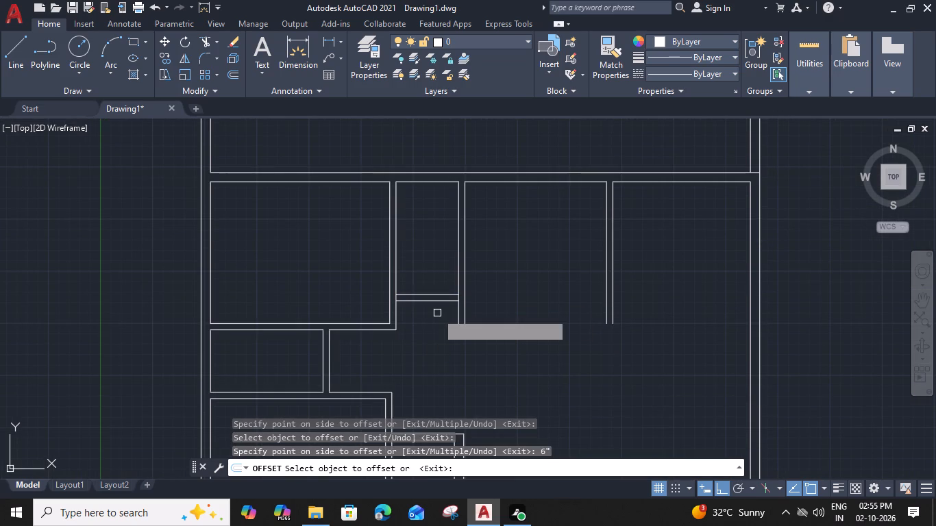
Offset the top line between the second and third partitions 11'4" down, and the resulting line 6" further for the wall thickness.
{"action": "left_click", "coordinate": [552, 183]}
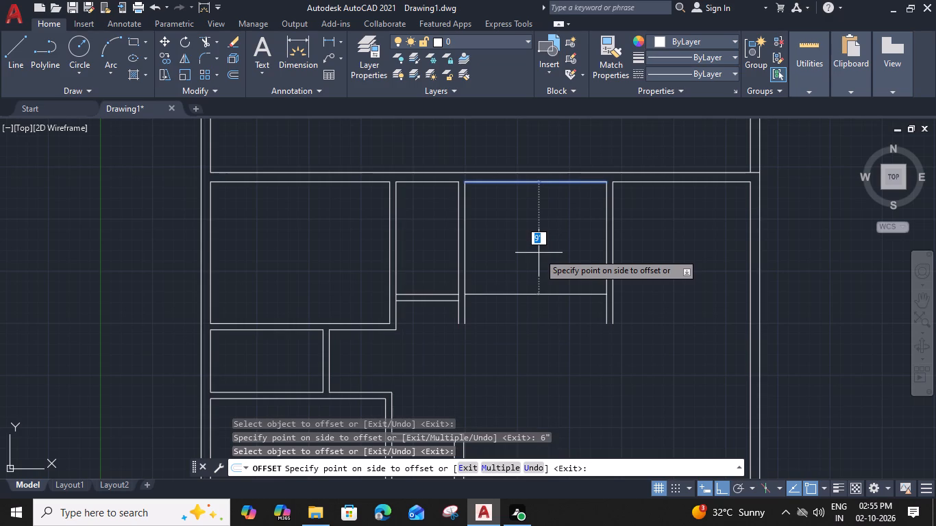
{"action": "type", "text": "11'"}
{"action": "type", "text": "4\""}
{"action": "key", "text": "Return"}
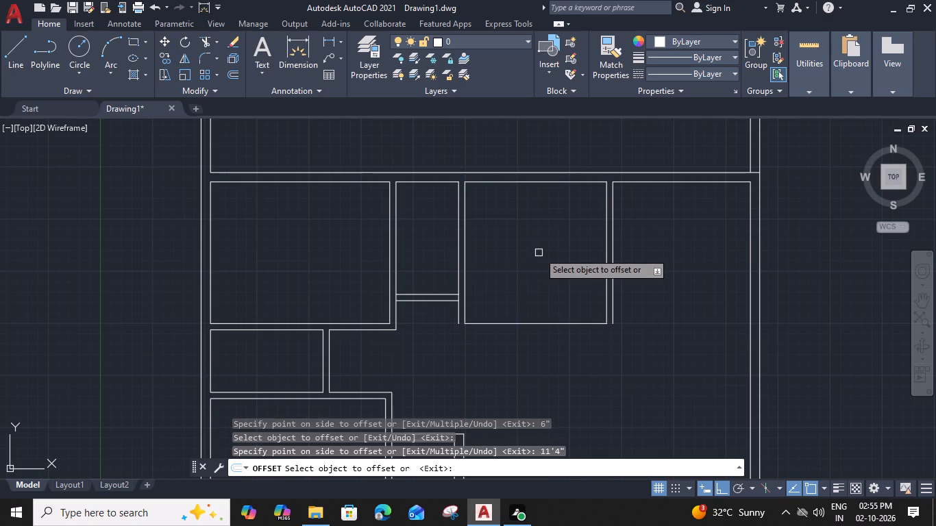
{"action": "left_click", "coordinate": [550, 323]}
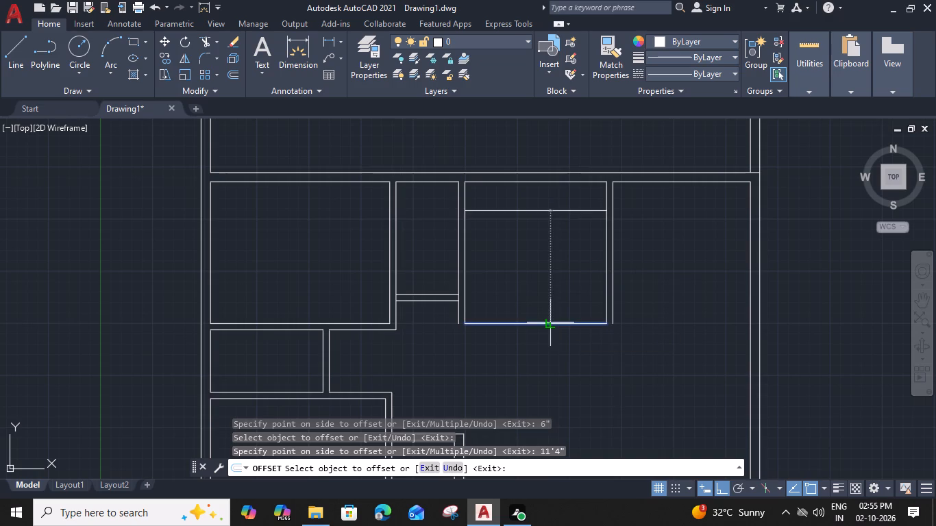
{"action": "key", "text": "6"}
{"action": "key", "text": "shift+quotedbl"}
{"action": "key", "text": "Return"}
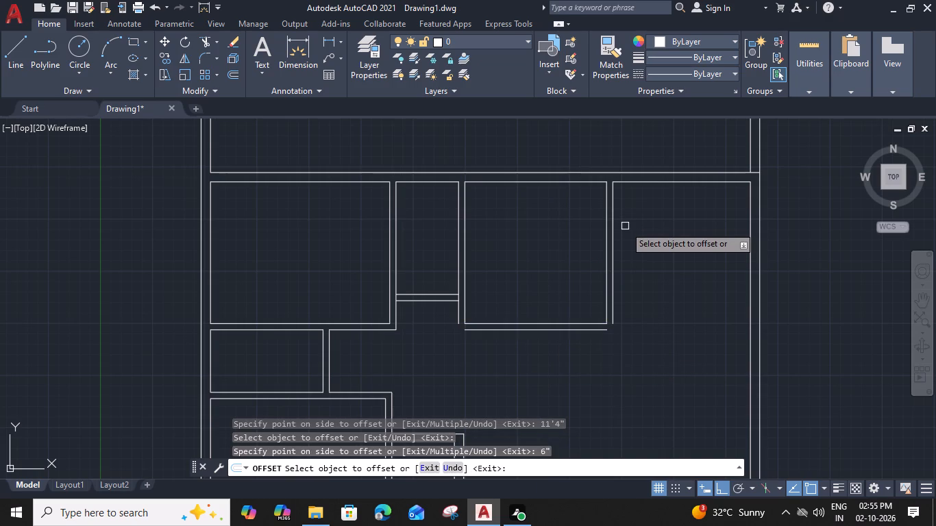
Offset the top line of the room beside the right outer wall 16' down, and that copy 6" further down.
{"action": "left_click", "coordinate": [660, 184]}
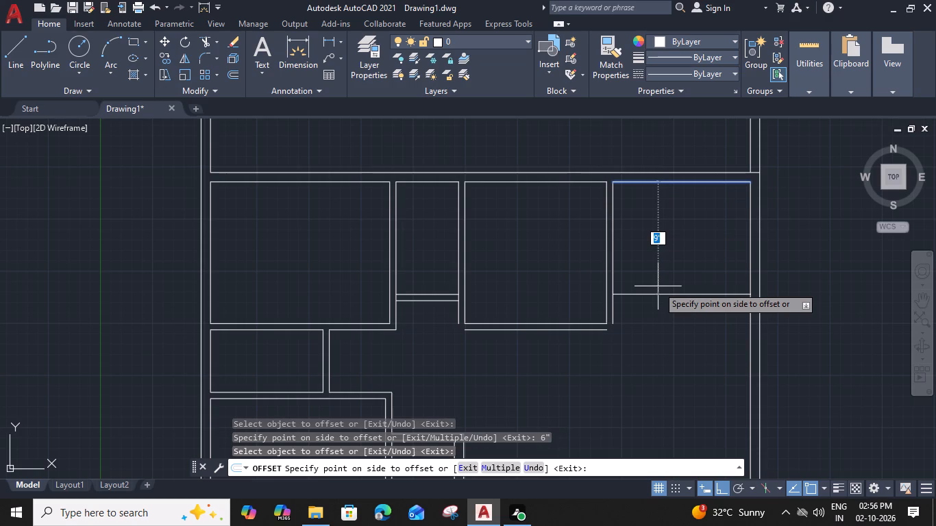
{"action": "key", "text": "1"}
{"action": "key", "text": "6"}
{"action": "key", "text": "apostrophe"}
{"action": "key", "text": "space"}
{"action": "middle_click_drag", "start_coordinate": [658, 350], "coordinate": [658, 351]}
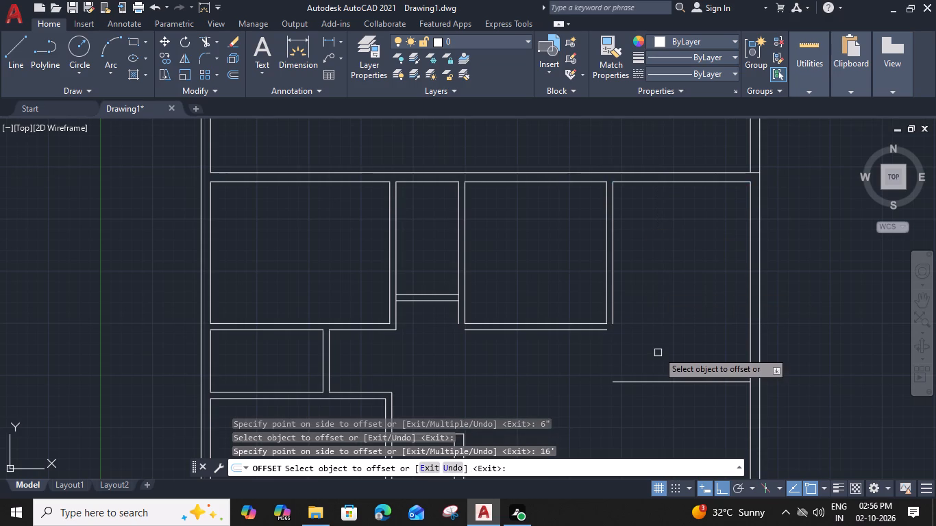
{"action": "middle_click_drag", "start_coordinate": [658, 351], "coordinate": [637, 175]}
{"action": "left_click", "coordinate": [659, 207]}
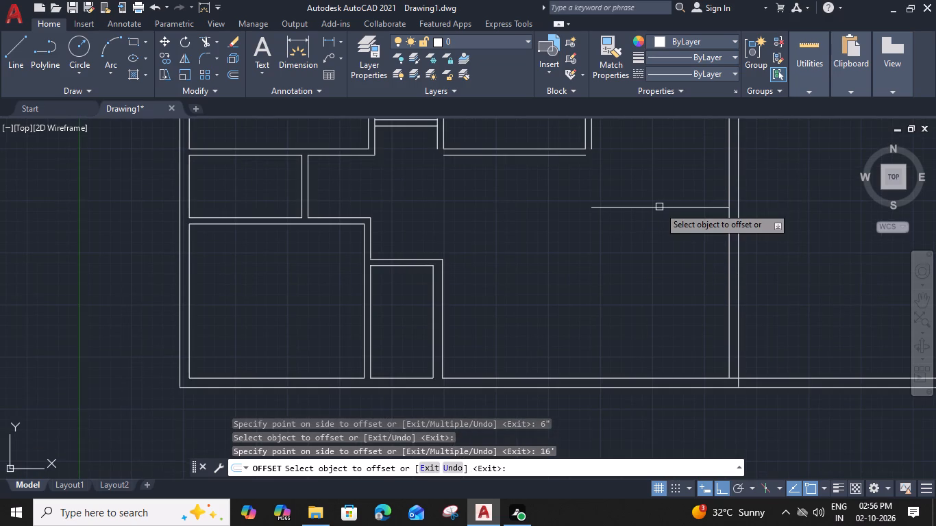
{"action": "type", "text": "6\""}
{"action": "key", "text": "Return"}
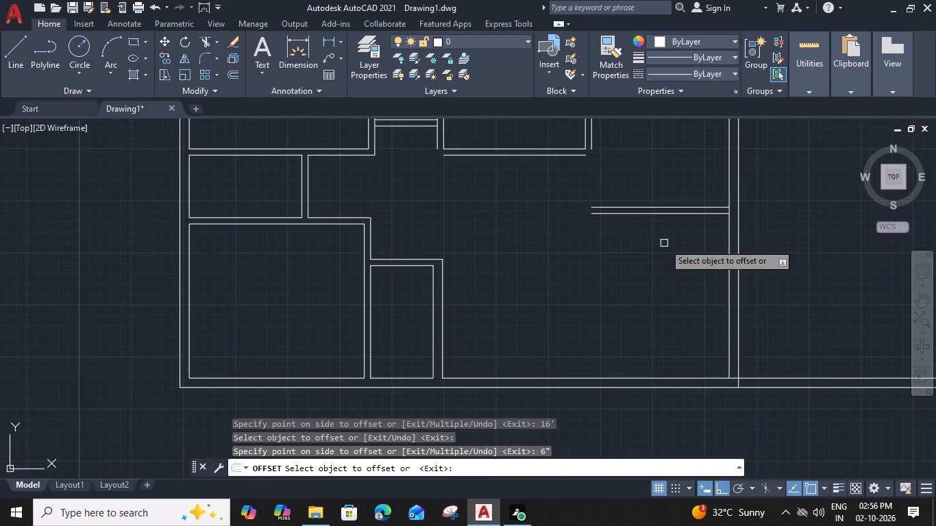
Offset the lower face of the new right-hand wall 8' down, and that copy 6" further down as another wall.
{"action": "left_click", "coordinate": [666, 216]}
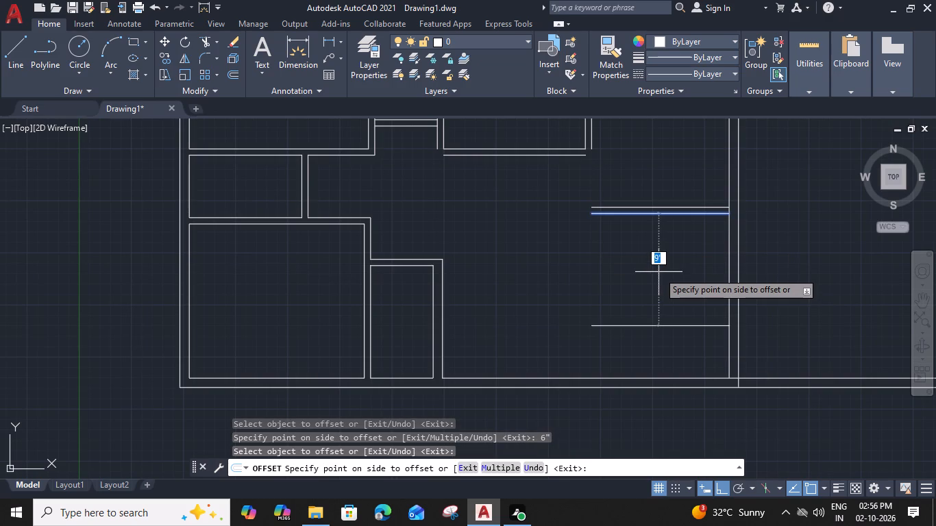
{"action": "type", "text": "8'"}
{"action": "key", "text": "space"}
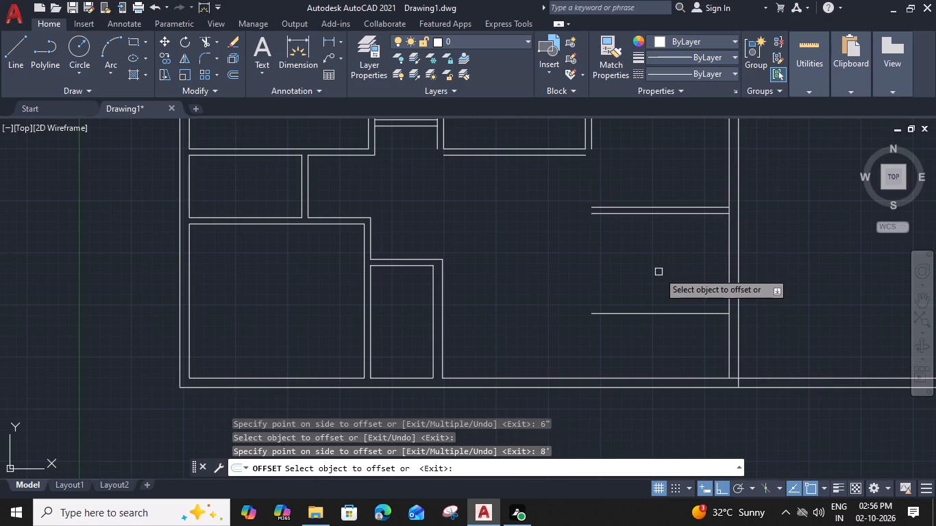
{"action": "left_click", "coordinate": [665, 314]}
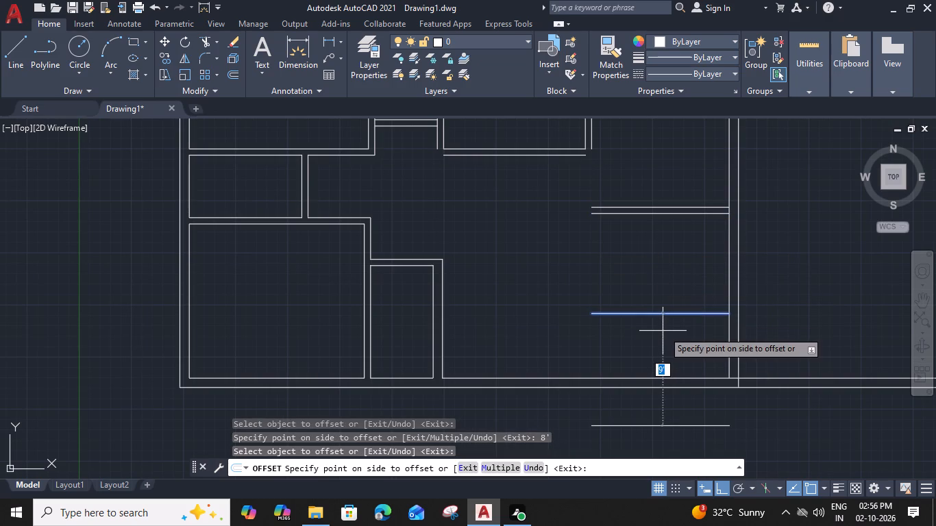
{"action": "key", "text": "6"}
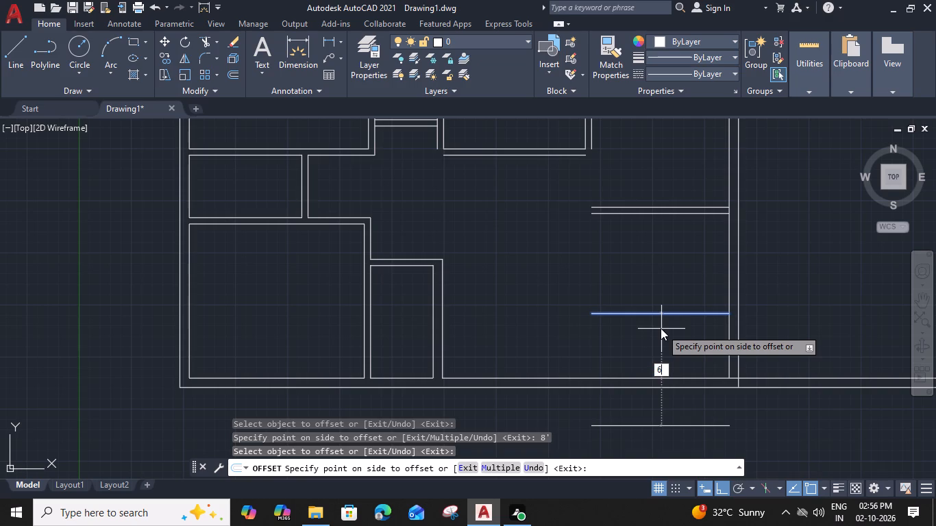
{"action": "key", "text": "shift+quotedbl"}
{"action": "key", "text": "Return"}
{"action": "key", "text": "Escape"}
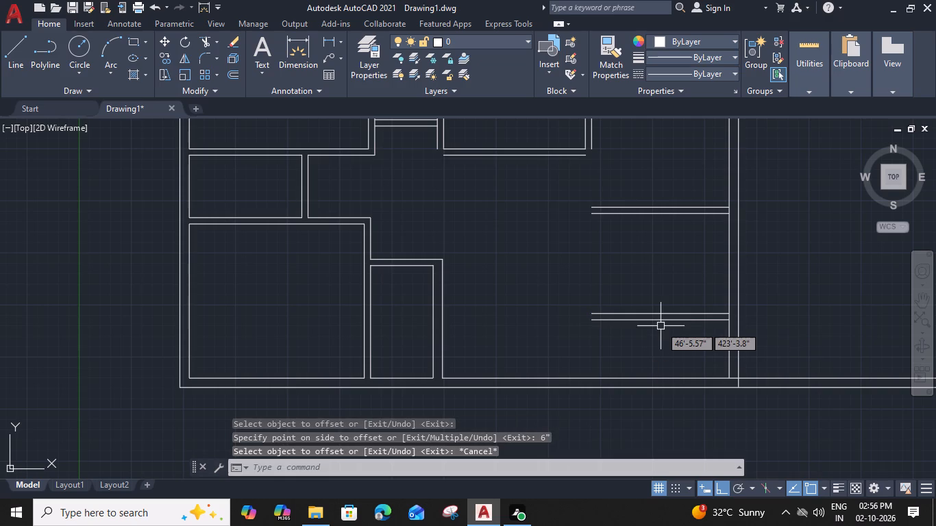
Trim the right outer wall's inner face between the two lines of the upper new right-hand wall.
{"action": "type", "text": "tr"}
{"action": "key", "text": "space"}
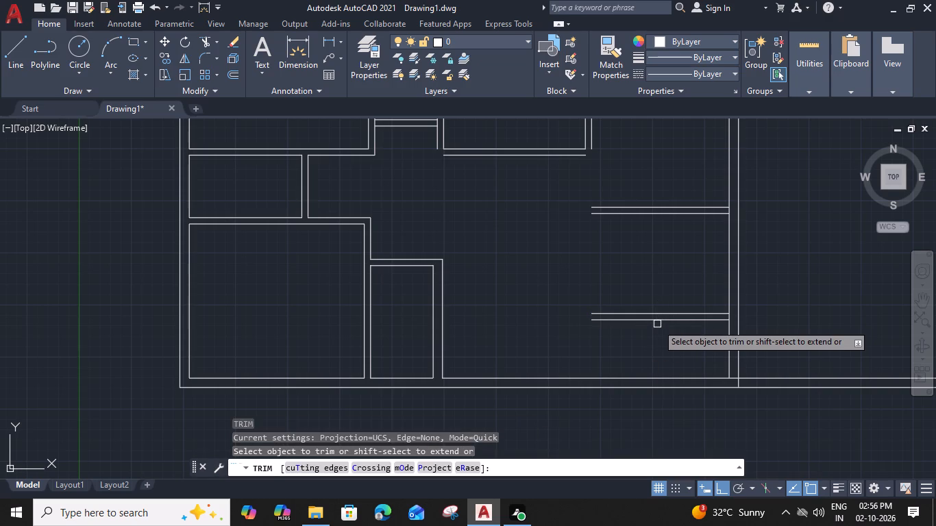
{"action": "scroll", "coordinate": [718, 318], "scroll_direction": "up", "scroll_amount": 3}
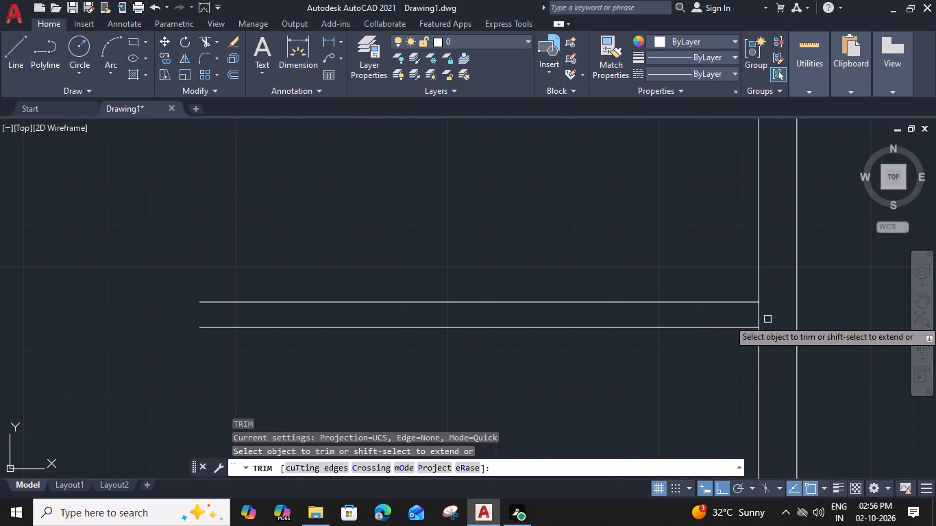
{"action": "scroll", "coordinate": [762, 316], "scroll_direction": "down", "scroll_amount": 5}
{"action": "scroll", "coordinate": [765, 200], "scroll_direction": "up", "scroll_amount": 3}
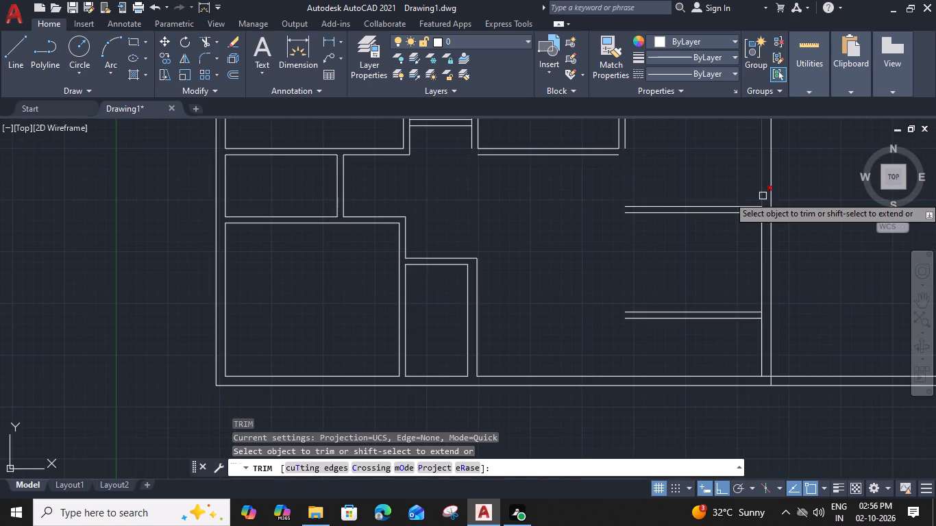
{"action": "left_click", "coordinate": [750, 234]}
{"action": "scroll", "coordinate": [750, 234], "scroll_direction": "down", "scroll_amount": 4}
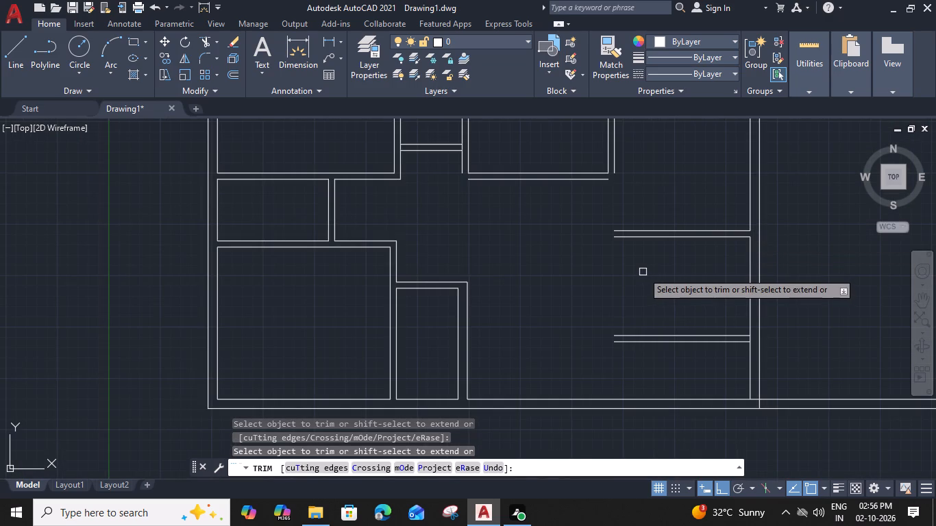
Extend the third partition's right face and the middle room's lower wall line to meet, trimming the excess below but leaving the right-hand wall's end capped.
{"action": "left_click", "coordinate": [616, 160], "text": "shift"}
{"action": "left_click", "coordinate": [592, 179], "text": "shift"}
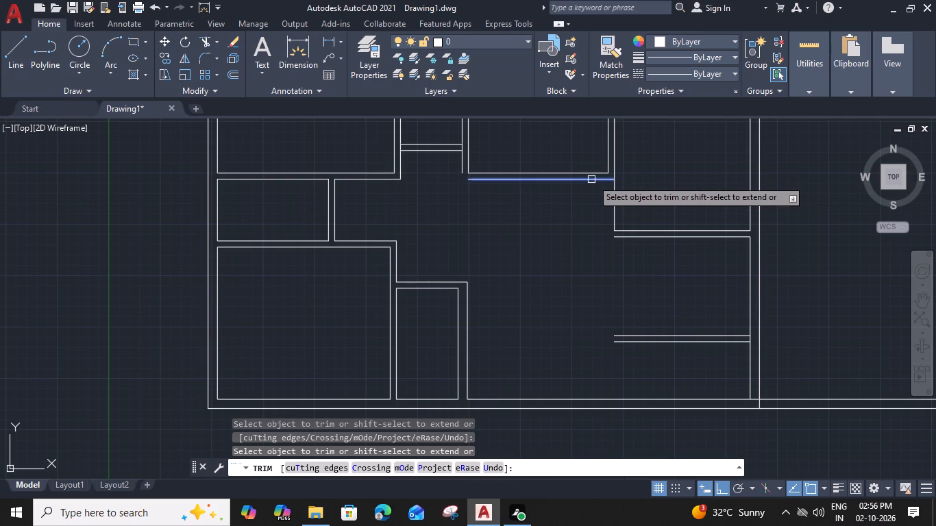
{"action": "left_click", "coordinate": [616, 196], "text": "shift"}
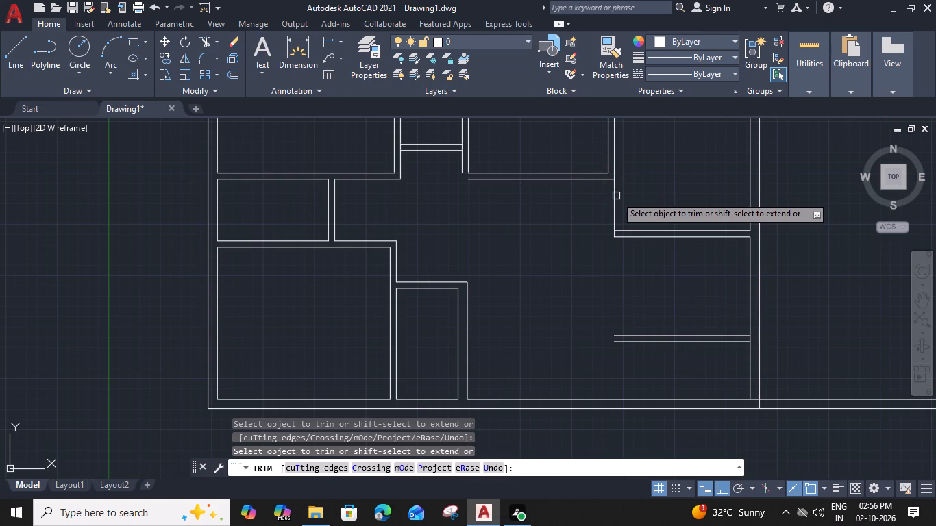
{"action": "left_click", "coordinate": [616, 196]}
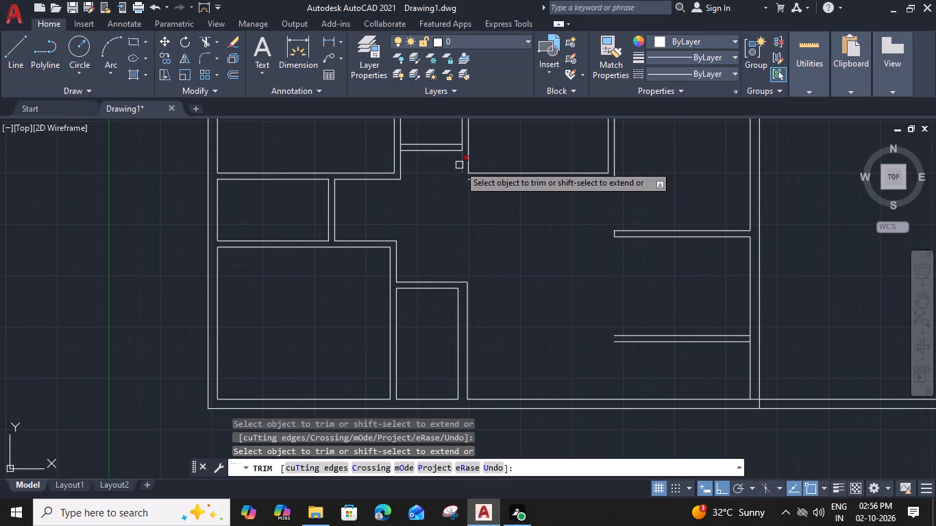
Extend the second partition's left face and the middle room's lower wall line to meet in a corner, trimming the excess below.
{"action": "left_click", "coordinate": [461, 159], "text": "shift"}
{"action": "left_click", "coordinate": [491, 181], "text": "shift"}
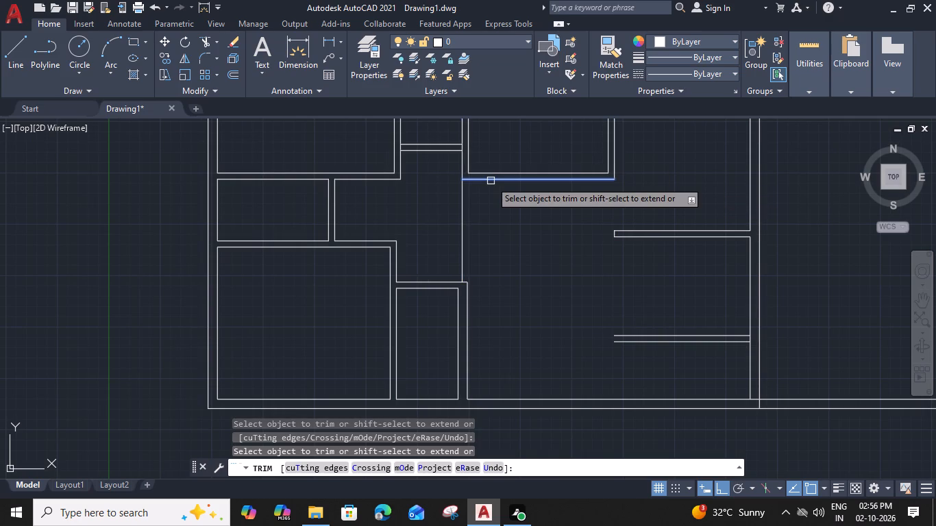
{"action": "left_click", "coordinate": [465, 195]}
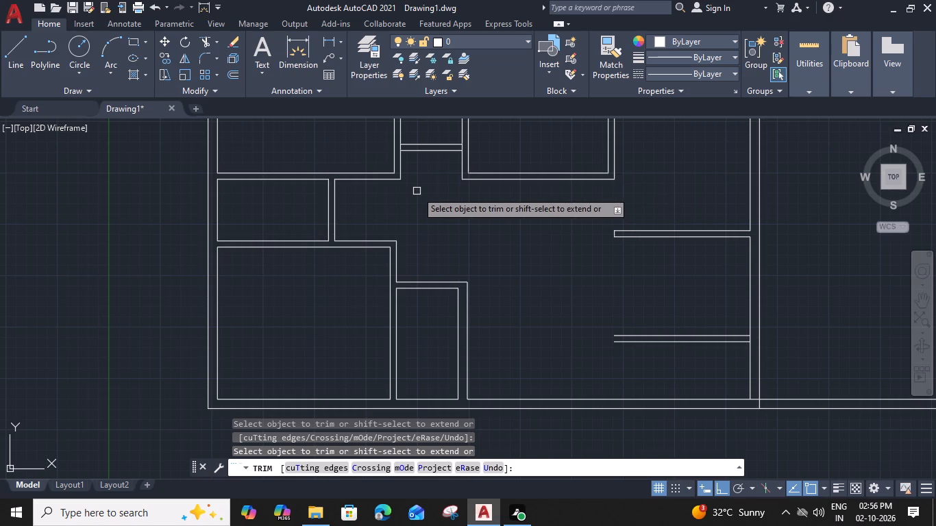
{"action": "scroll", "coordinate": [417, 190], "scroll_direction": "down", "scroll_amount": 2}
{"action": "middle_click_drag", "start_coordinate": [424, 205], "coordinate": [489, 218]}
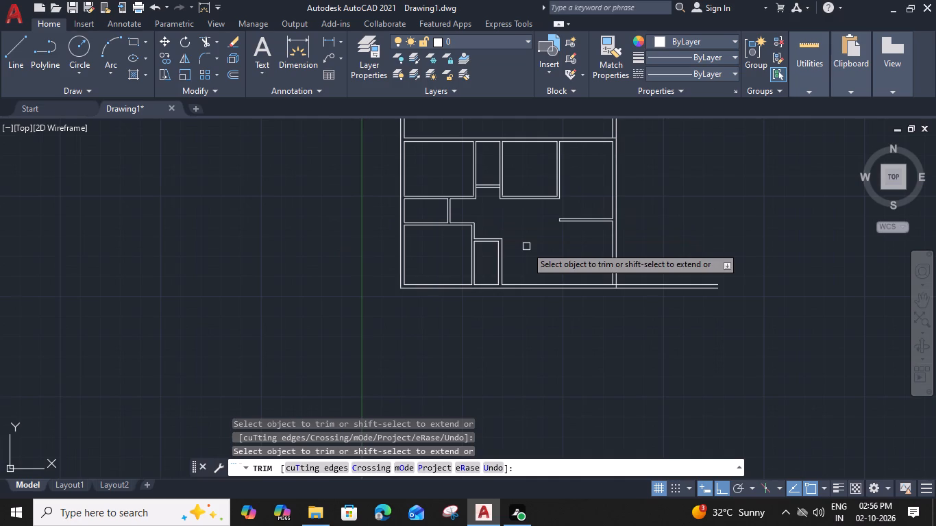
{"action": "middle_click_drag", "start_coordinate": [494, 203], "coordinate": [495, 247]}
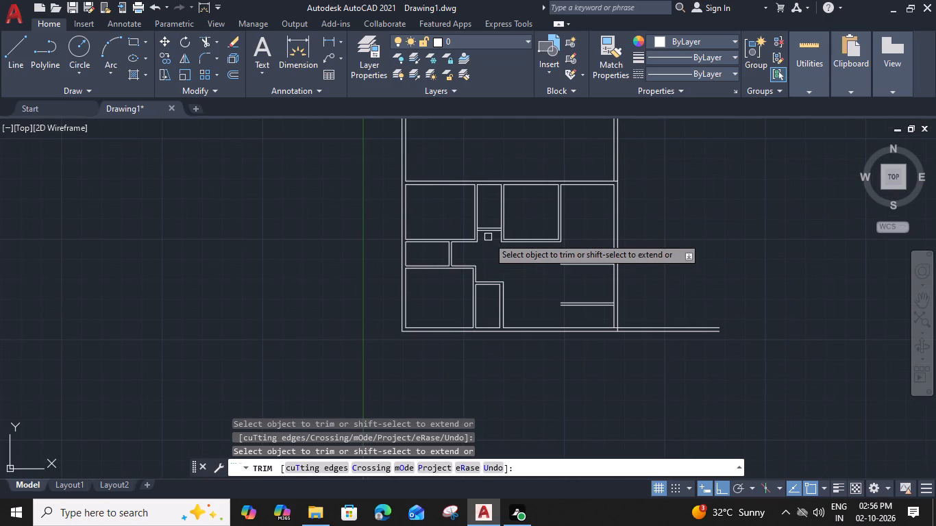
{"action": "scroll", "coordinate": [488, 237], "scroll_direction": "up", "scroll_amount": 2}
{"action": "key", "text": "Escape"}
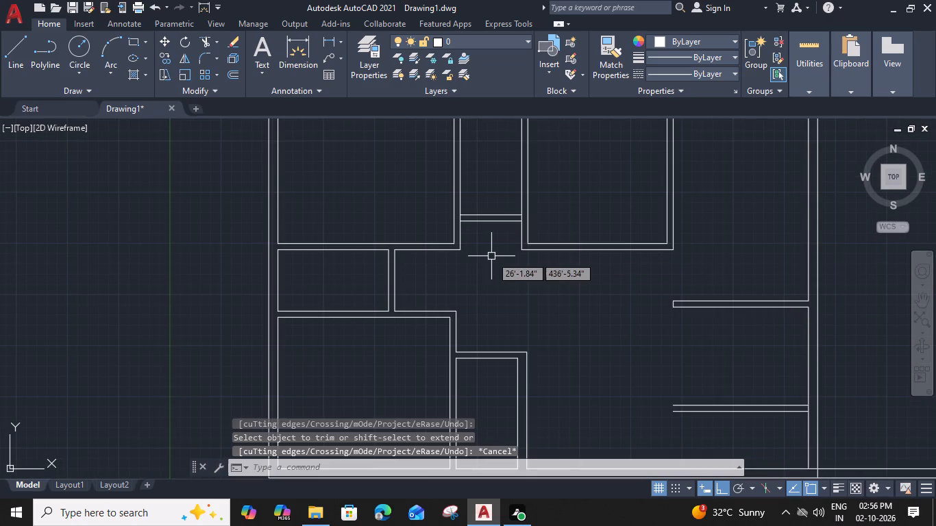
{"action": "scroll", "coordinate": [464, 260], "scroll_direction": "up", "scroll_amount": 1}
Draw a line across the open lower end of the narrow room between the two upper rooms, joining both wall corners.
{"action": "scroll", "coordinate": [487, 256], "scroll_direction": "up", "scroll_amount": 1}
{"action": "type", "text": "l"}
{"action": "key", "text": "space"}
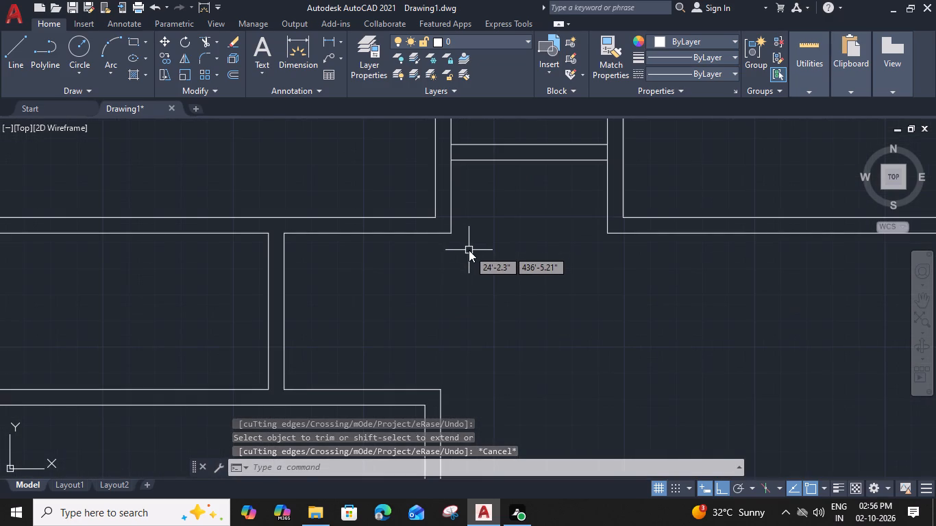
{"action": "left_click", "coordinate": [453, 234]}
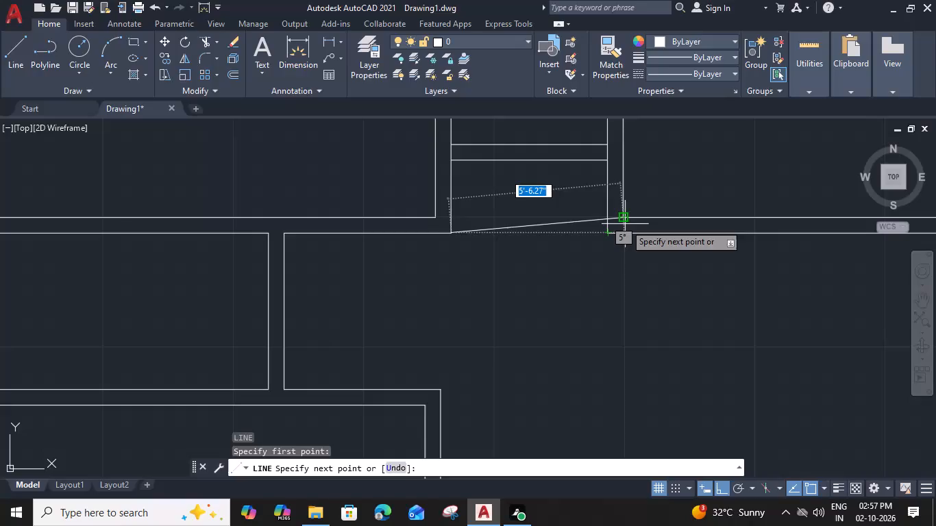
{"action": "left_click", "coordinate": [603, 232]}
{"action": "key", "text": "Escape"}
{"action": "scroll", "coordinate": [590, 257], "scroll_direction": "down", "scroll_amount": 3}
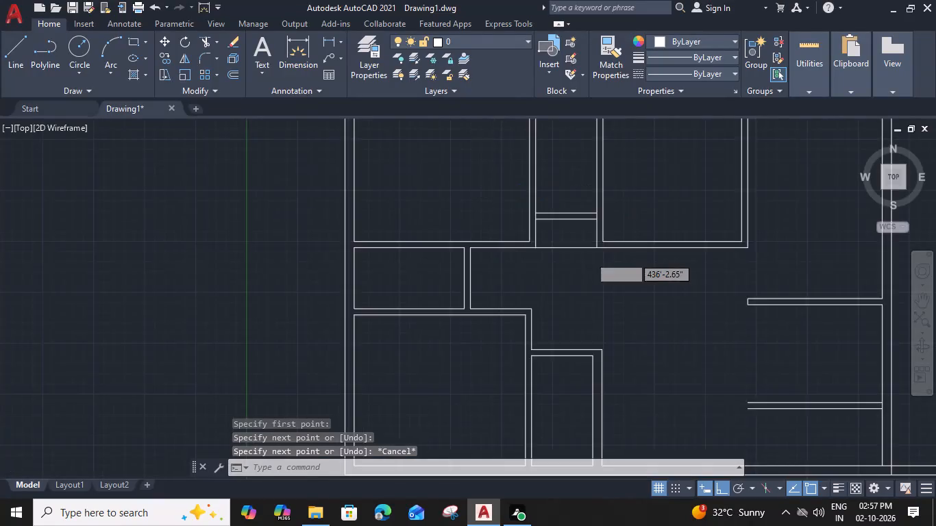
Trim both partition faces beside the narrow room between the two lines of its short cross wall.
{"action": "middle_click_drag", "start_coordinate": [591, 268], "coordinate": [571, 255]}
{"action": "type", "text": "tr"}
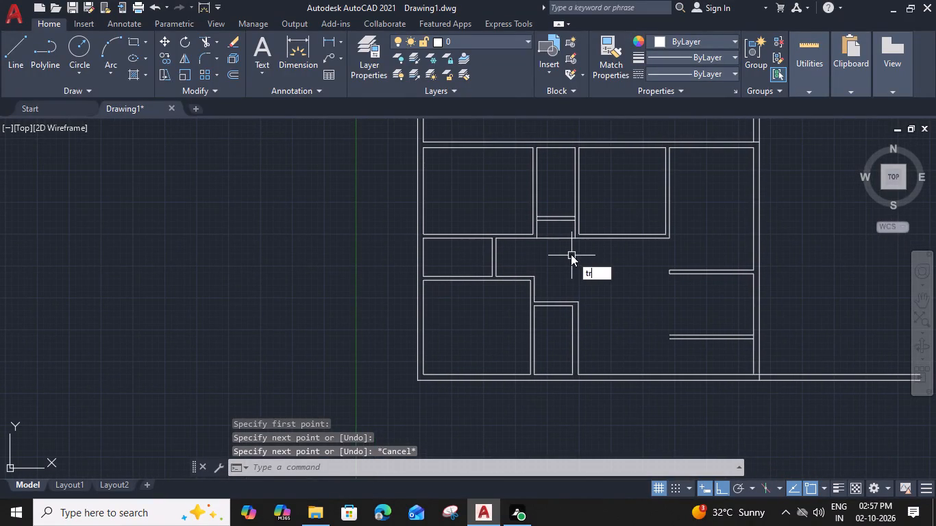
{"action": "key", "text": "space"}
{"action": "scroll", "coordinate": [580, 207], "scroll_direction": "up", "scroll_amount": 5}
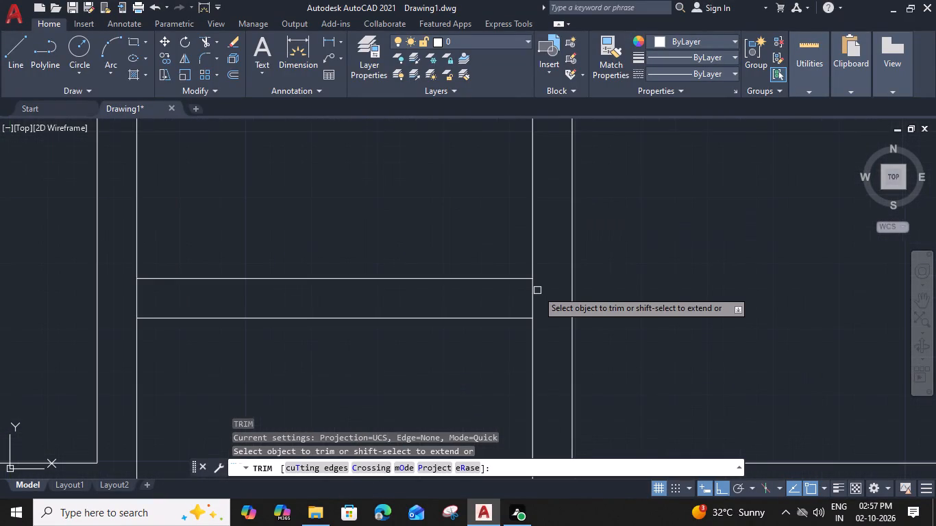
{"action": "left_click", "coordinate": [533, 288]}
{"action": "scroll", "coordinate": [533, 288], "scroll_direction": "down", "scroll_amount": 3}
{"action": "scroll", "coordinate": [431, 290], "scroll_direction": "up", "scroll_amount": 3}
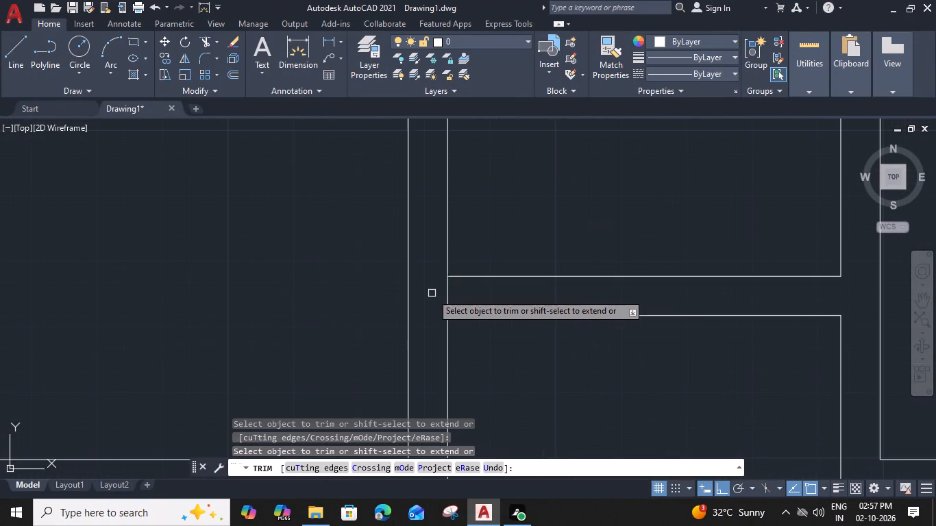
{"action": "left_click", "coordinate": [449, 292]}
{"action": "key", "text": "Escape"}
{"action": "scroll", "coordinate": [448, 291], "scroll_direction": "down", "scroll_amount": 5}
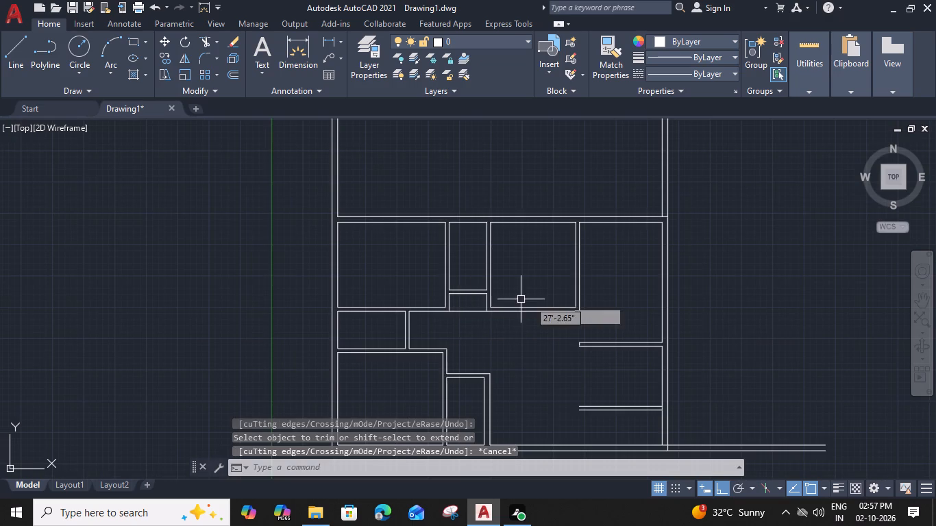
Replace the small lower room's outer right-hand wall line with a 6" outward offset of that wall's inner face.
{"action": "middle_click_drag", "start_coordinate": [556, 345], "coordinate": [532, 232]}
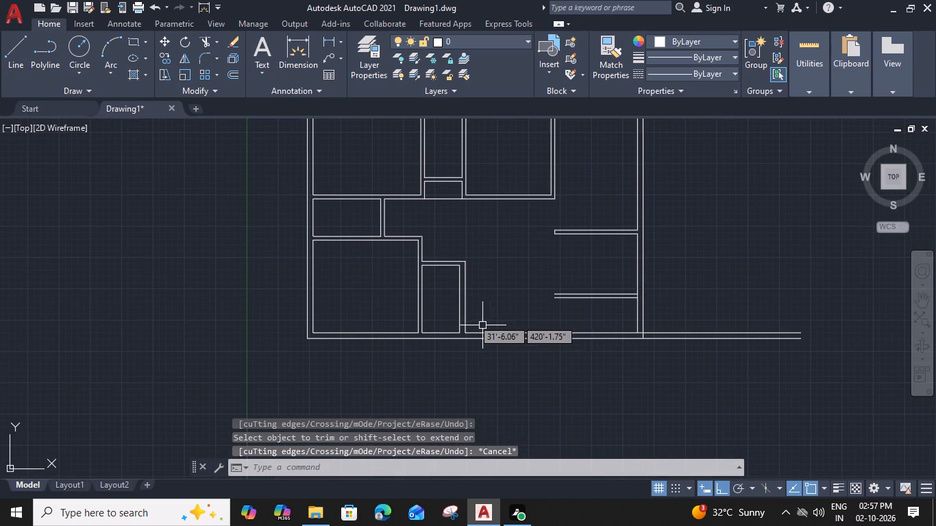
{"action": "scroll", "coordinate": [463, 318], "scroll_direction": "up", "scroll_amount": 2}
{"action": "left_click", "coordinate": [466, 318]}
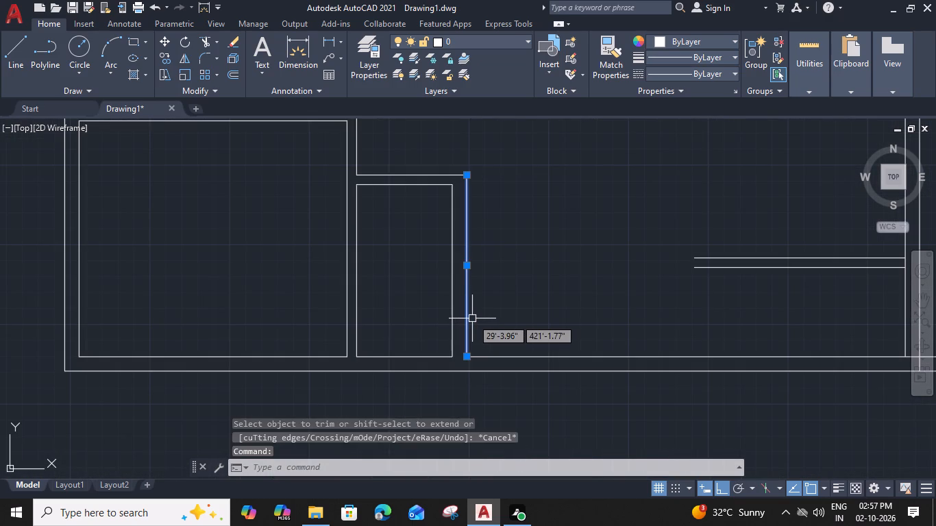
{"action": "key", "text": "Delete"}
{"action": "left_click", "coordinate": [456, 316]}
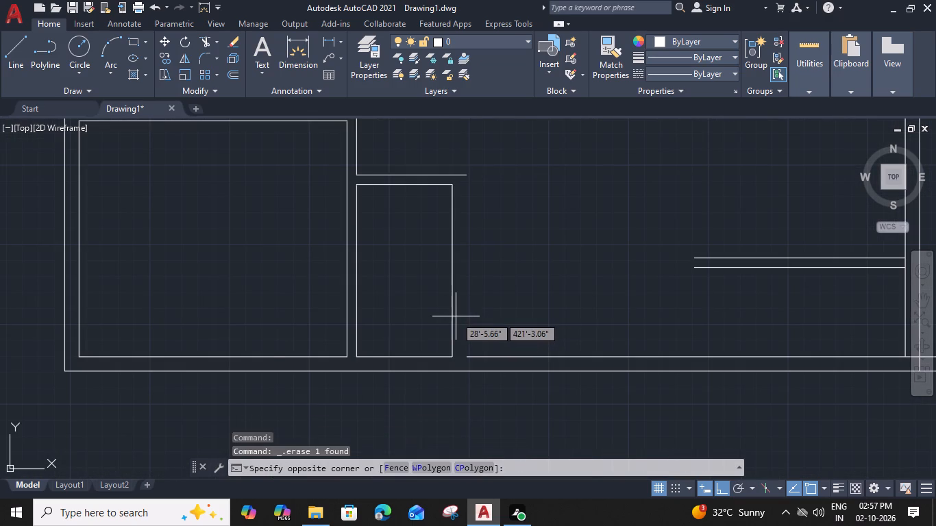
{"action": "left_click", "coordinate": [435, 318]}
{"action": "type", "text": "o"}
{"action": "key", "text": "space"}
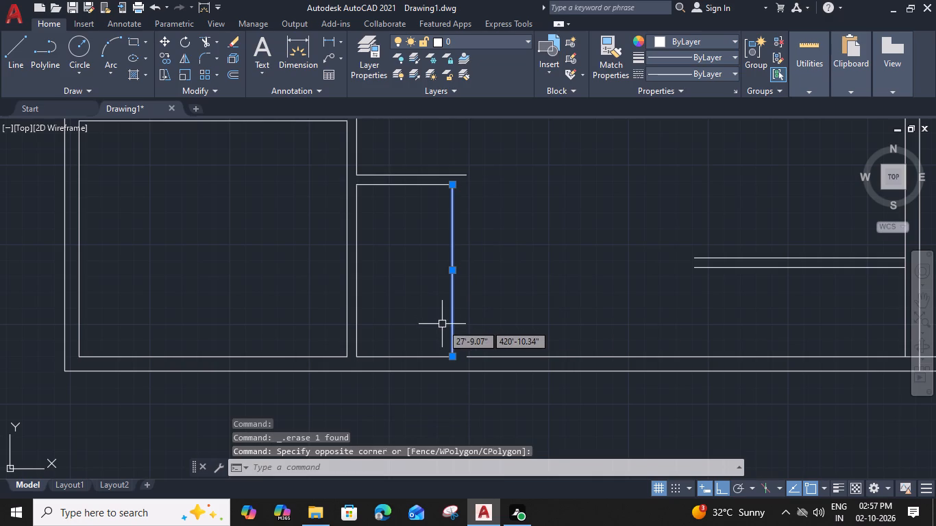
{"action": "type", "text": "6\""}
{"action": "key", "text": "Return"}
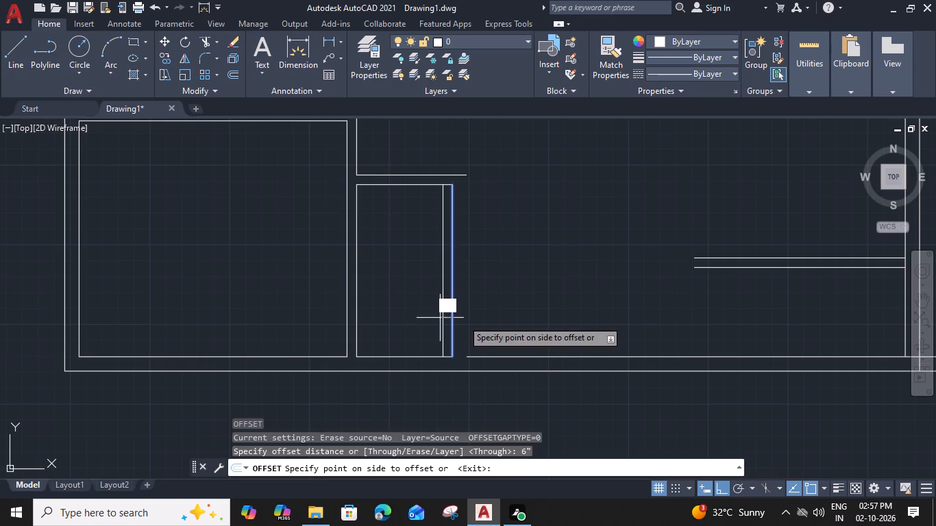
{"action": "left_click", "coordinate": [483, 316]}
{"action": "key", "text": "Escape"}
Extend the new wall face up to the room's upper wall line and the bottom wall's inner line to meet it, trimming the overhang above.
{"action": "type", "text": "ex"}
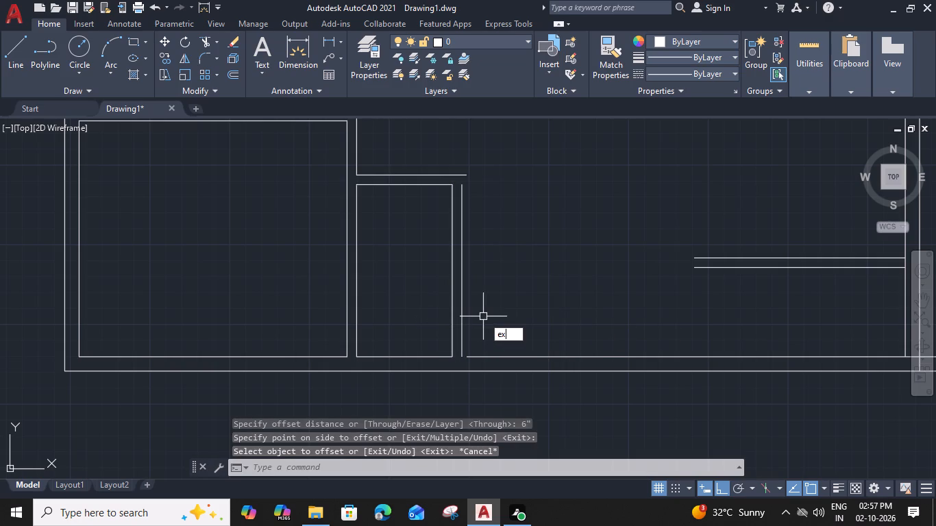
{"action": "key", "text": "space"}
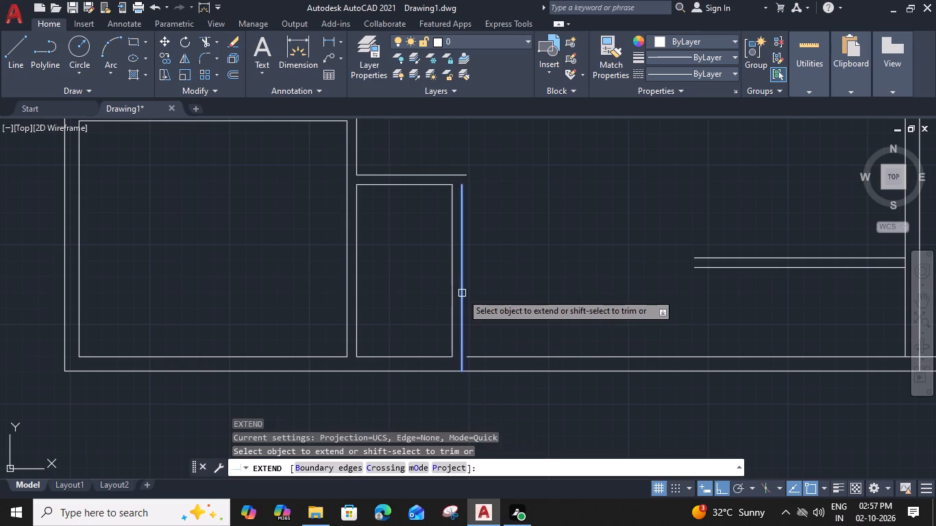
{"action": "left_click", "coordinate": [460, 253]}
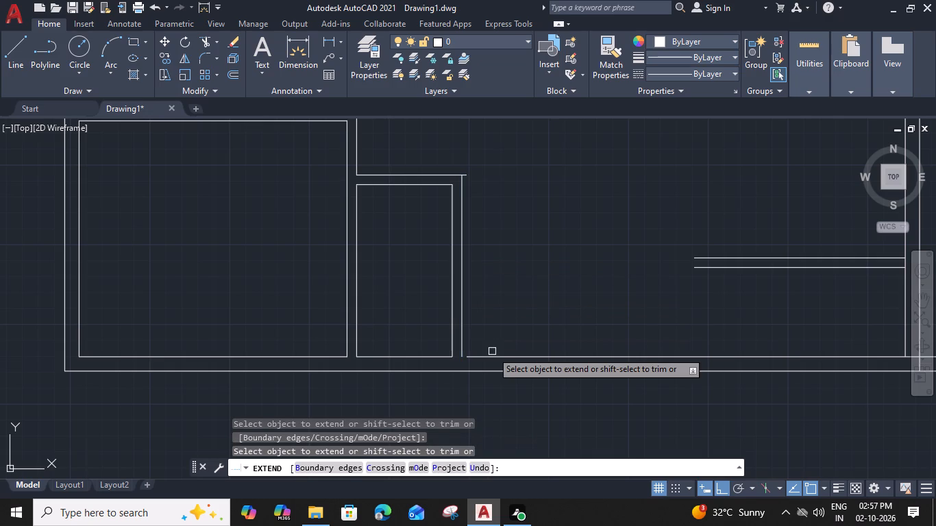
{"action": "left_click", "coordinate": [484, 355]}
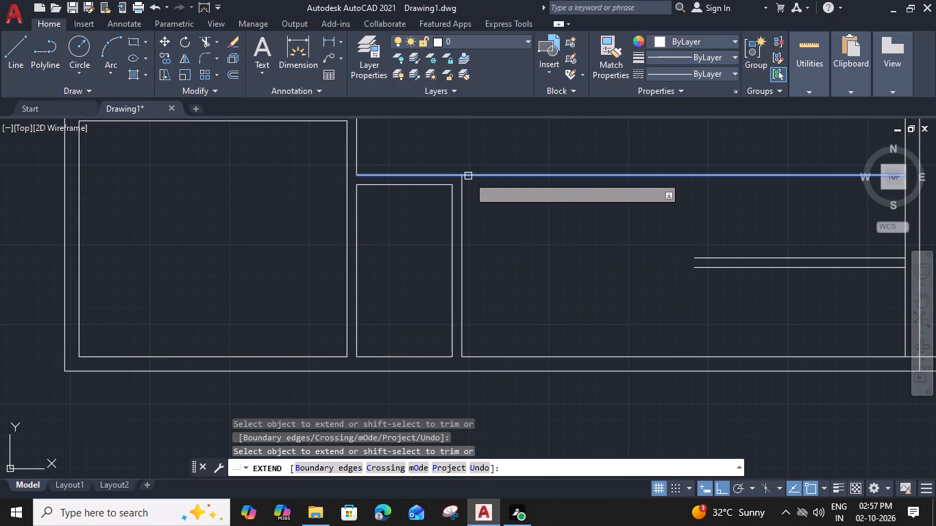
{"action": "left_click", "coordinate": [469, 177], "text": "shift"}
{"action": "key", "text": "Escape"}
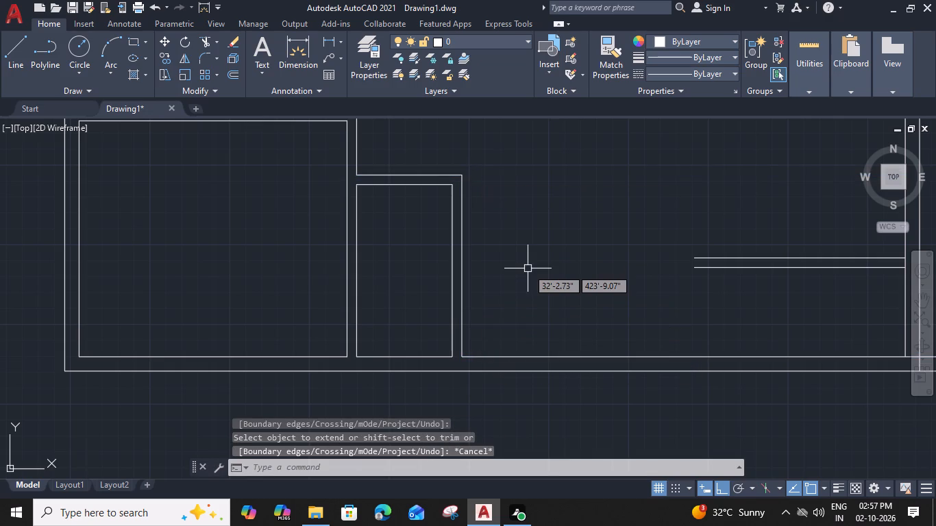
Extend both lines of the lower right-hand wall across to the small lower room's outer wall face.
{"action": "key", "text": "e"}
{"action": "key", "text": "x"}
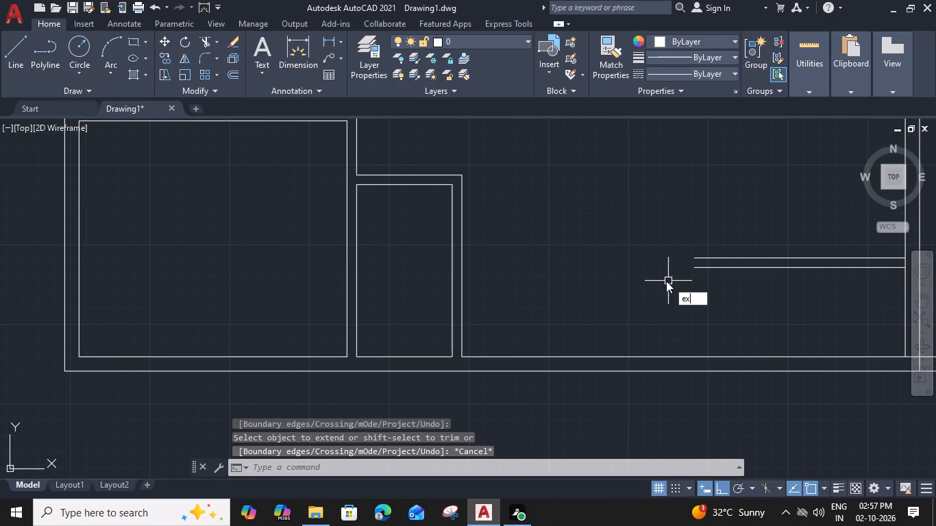
{"action": "key", "text": "space"}
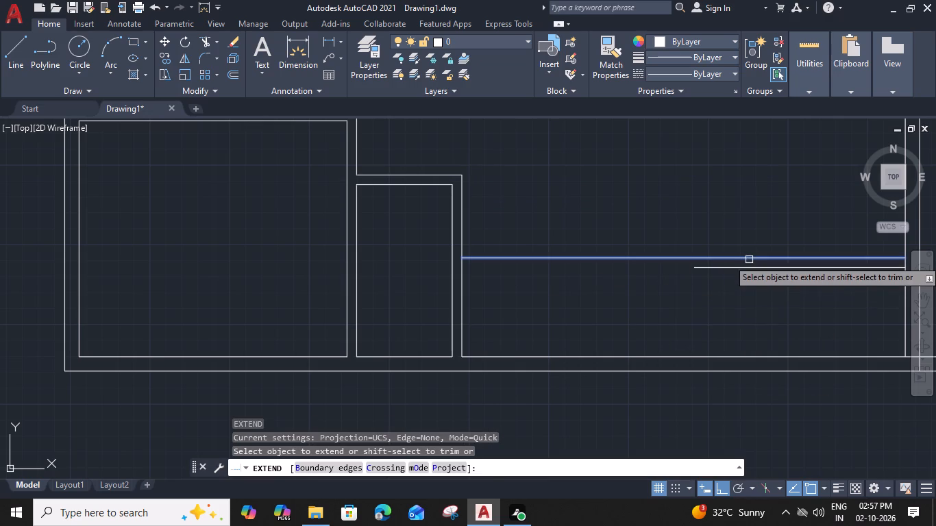
{"action": "left_click", "coordinate": [748, 258]}
{"action": "left_click", "coordinate": [741, 269]}
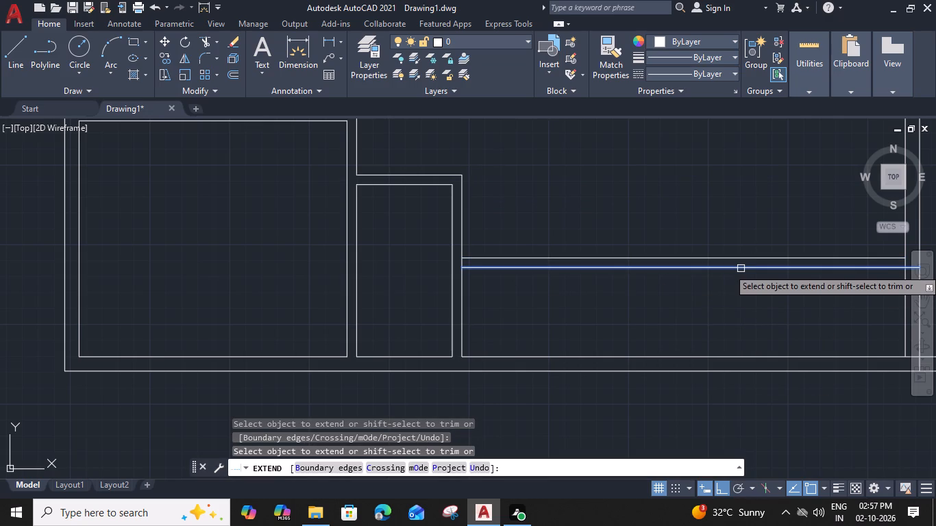
Trim the small room's outer wall face and the right outer wall's inner face between the extended wall's two lines.
{"action": "scroll", "coordinate": [449, 265], "scroll_direction": "up", "scroll_amount": 1}
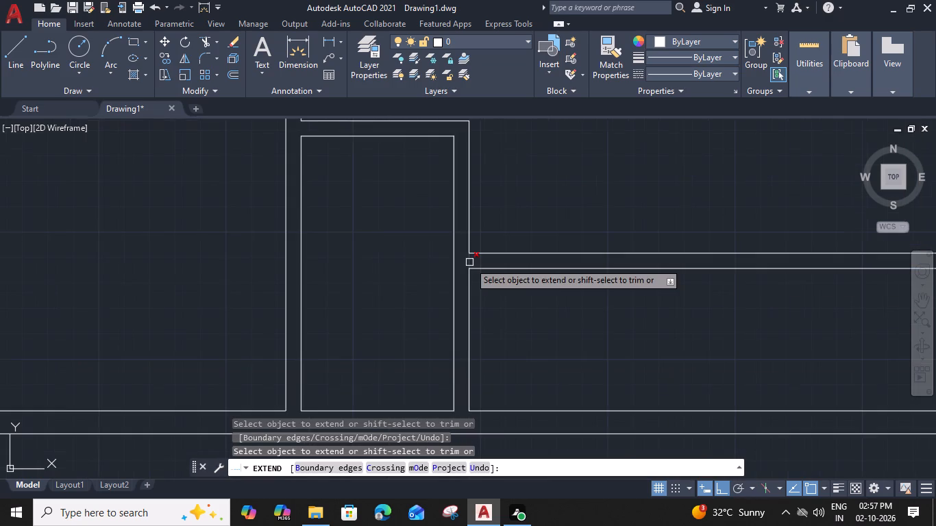
{"action": "left_click", "coordinate": [469, 262], "text": "shift"}
{"action": "scroll", "coordinate": [464, 265], "scroll_direction": "down", "scroll_amount": 3}
{"action": "scroll", "coordinate": [650, 260], "scroll_direction": "up", "scroll_amount": 3}
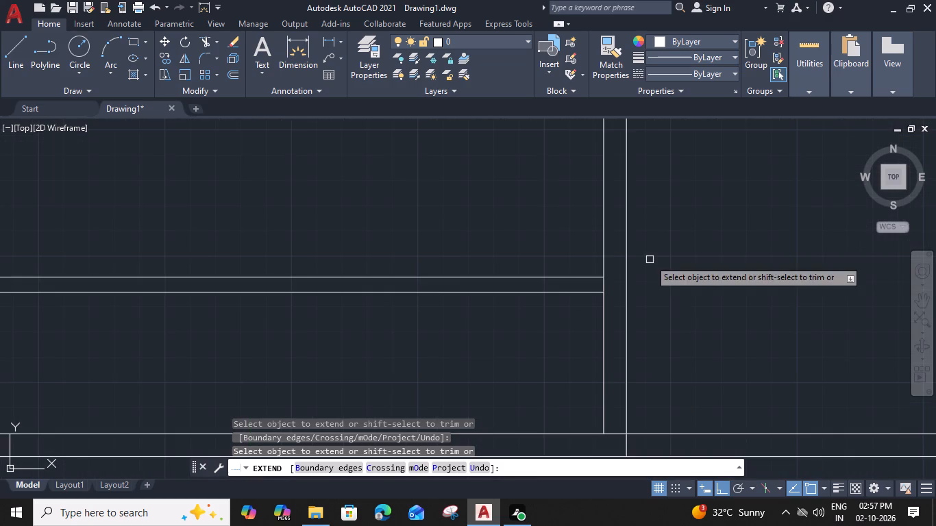
{"action": "left_click", "coordinate": [607, 283], "text": "shift"}
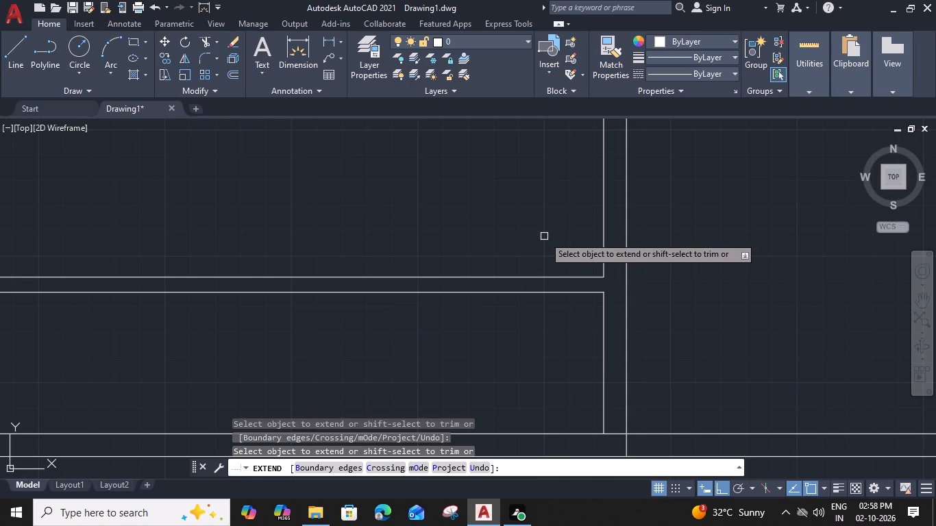
Trim the bottom outer wall's inner line between the two faces of the right outer wall at their corner.
{"action": "scroll", "coordinate": [639, 356], "scroll_direction": "up", "scroll_amount": 1}
{"action": "middle_click_drag", "start_coordinate": [637, 352], "coordinate": [641, 360]}
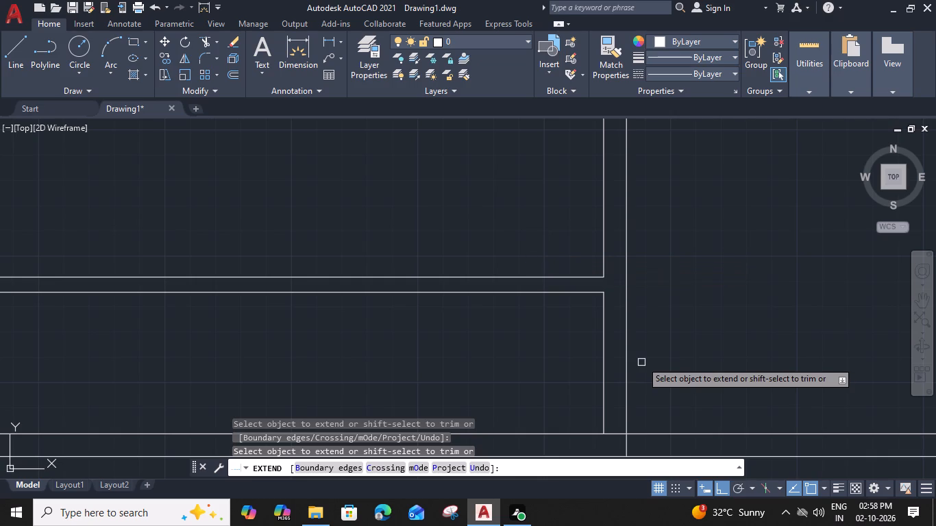
{"action": "middle_click_drag", "start_coordinate": [641, 360], "coordinate": [630, 249]}
{"action": "left_click", "coordinate": [591, 374]}
{"action": "left_click", "coordinate": [591, 388]}
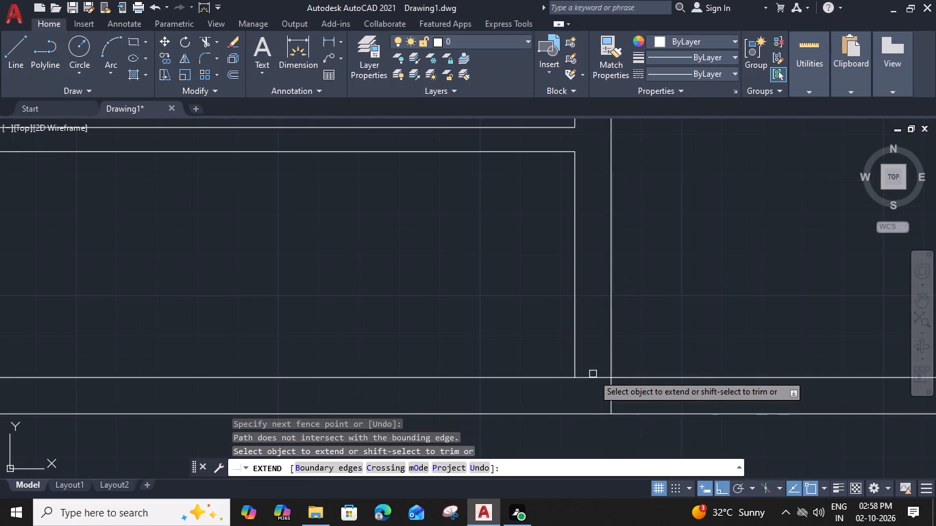
{"action": "left_click", "coordinate": [593, 374], "text": "shift"}
{"action": "left_click", "coordinate": [588, 387], "text": "shift"}
{"action": "scroll", "coordinate": [586, 378], "scroll_direction": "down", "scroll_amount": 2}
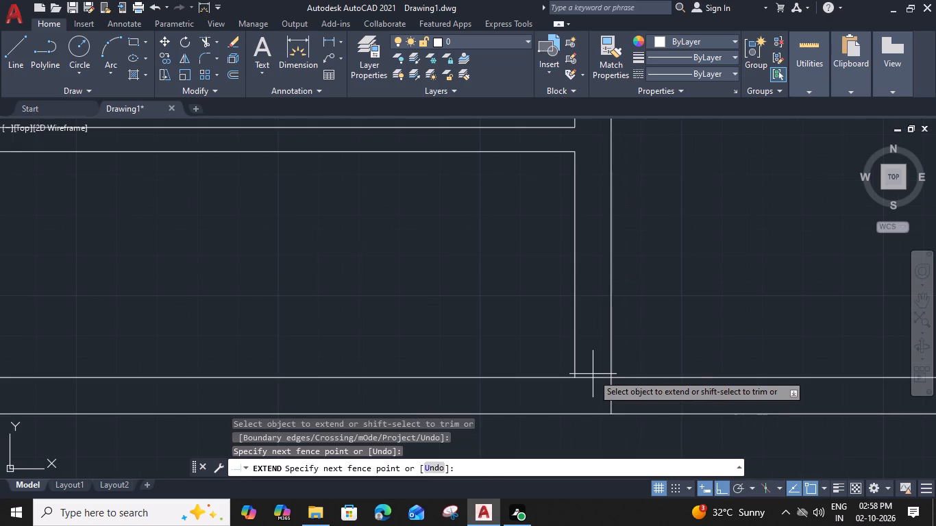
{"action": "middle_click_drag", "start_coordinate": [465, 347], "coordinate": [593, 360]}
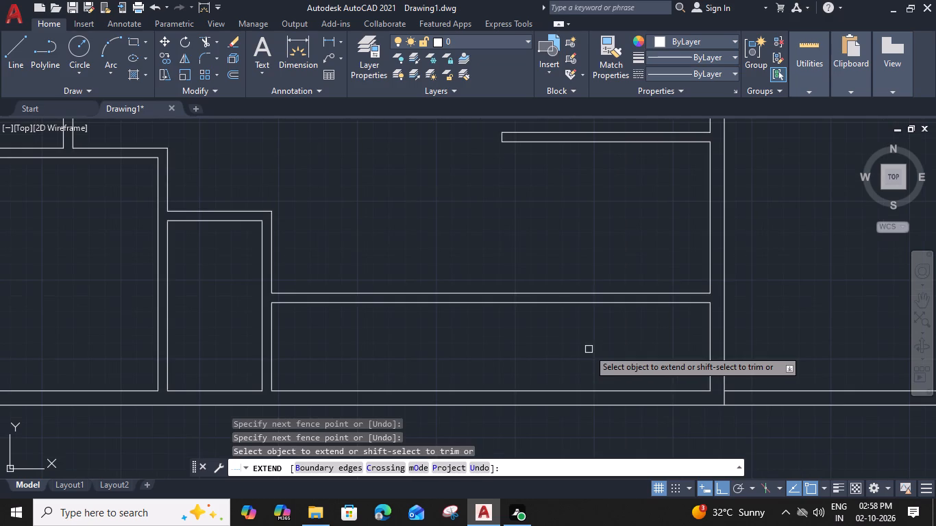
{"action": "key", "text": "Escape"}
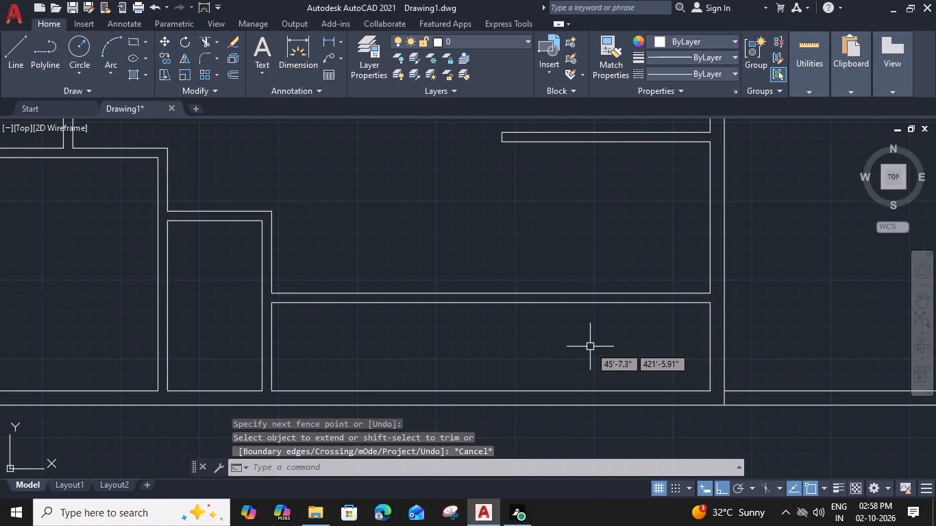
Offset the right outer wall's inner face 11' left between the two right-hand walls, and that copy 6" further left as a partition.
{"action": "left_click", "coordinate": [709, 229]}
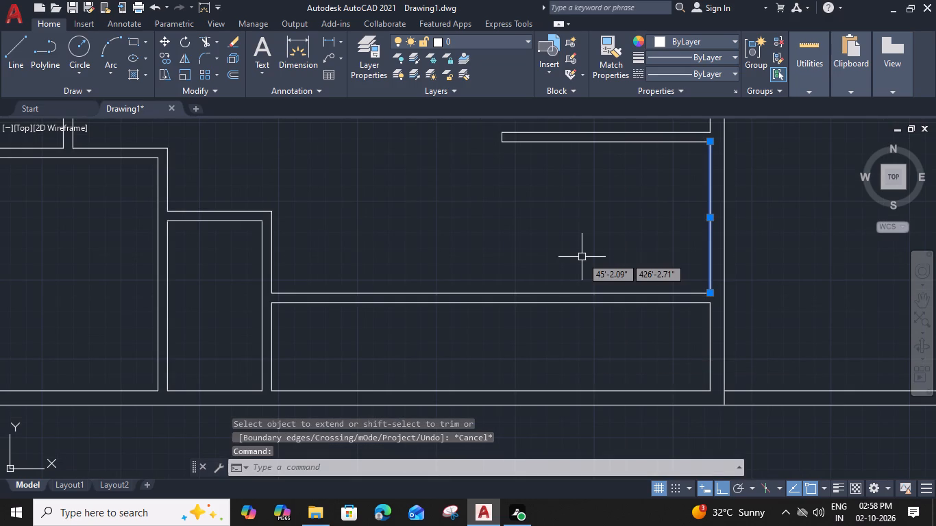
{"action": "type", "text": "o"}
{"action": "key", "text": "space"}
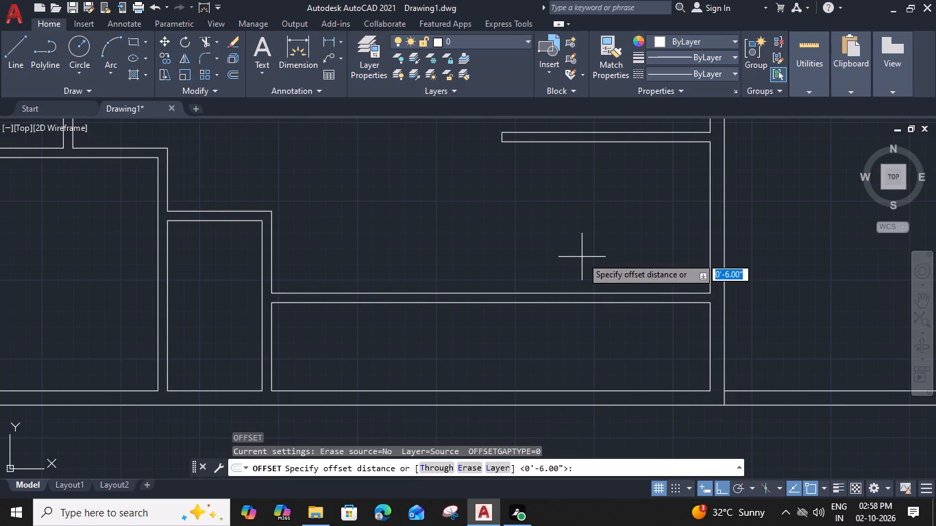
{"action": "type", "text": "11'"}
{"action": "key", "text": "space"}
{"action": "left_click", "coordinate": [550, 261]}
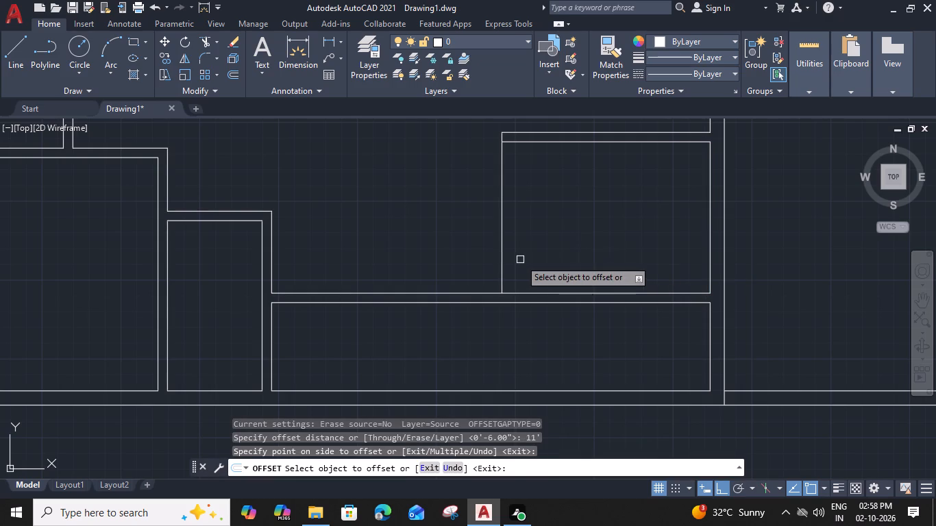
{"action": "left_click", "coordinate": [499, 240]}
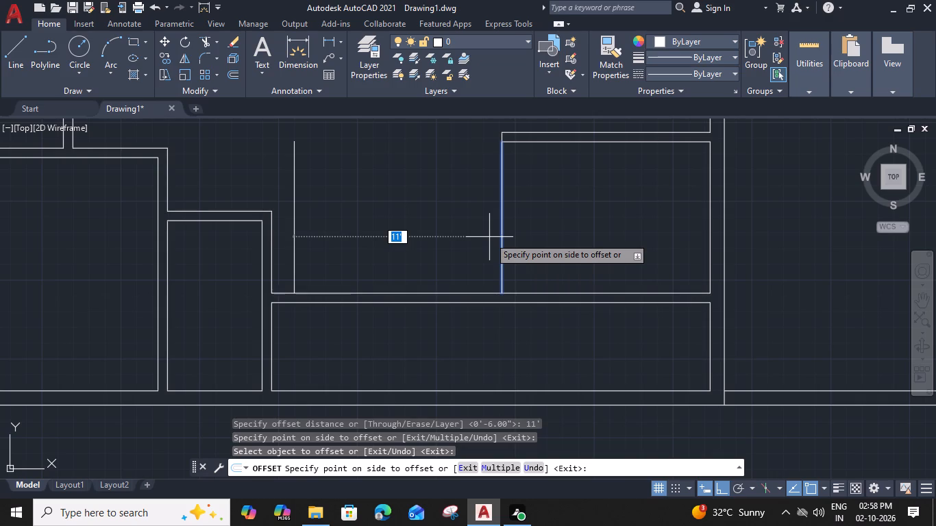
{"action": "type", "text": "6\""}
{"action": "key", "text": "Return"}
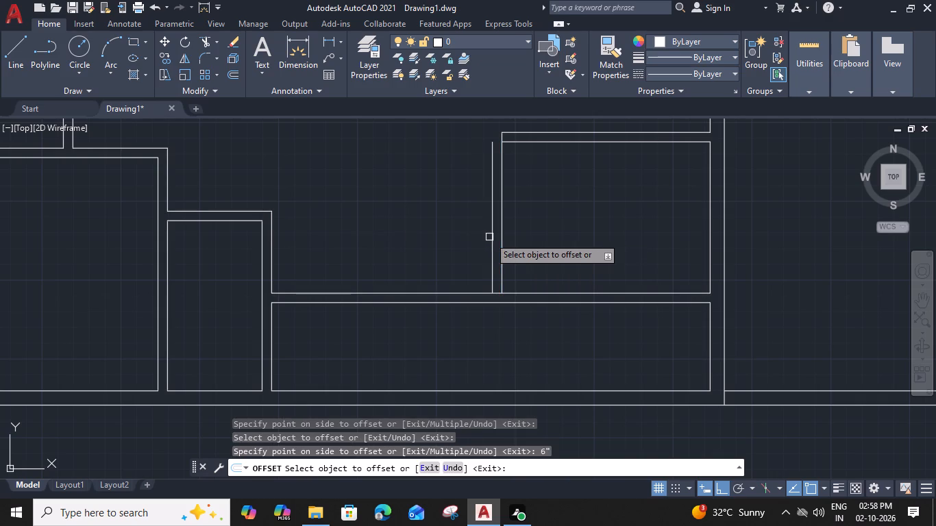
{"action": "key", "text": "Escape"}
{"action": "key", "text": "Escape"}
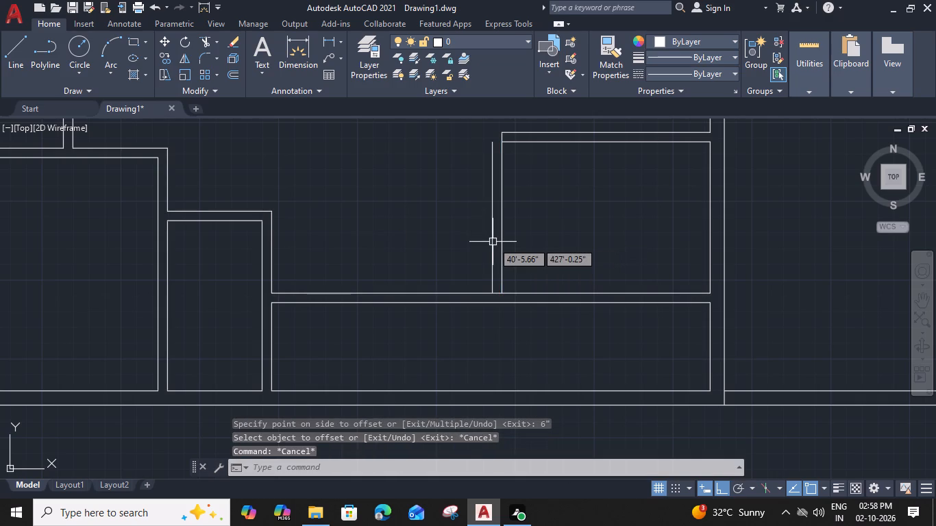
Extend both lines of the new 6" partition down to the bottom outer wall's inner line.
{"action": "type", "text": "ex"}
{"action": "key", "text": "space"}
{"action": "left_click", "coordinate": [523, 217]}
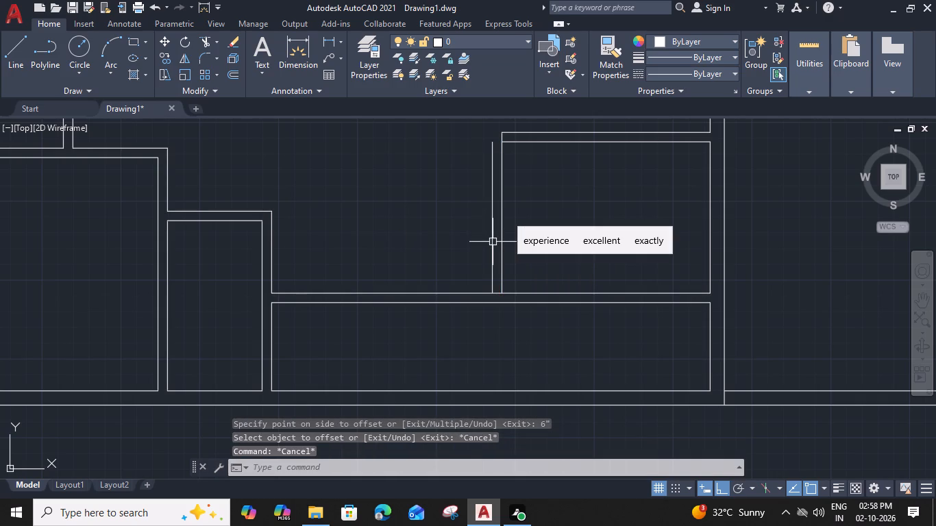
{"action": "left_click", "coordinate": [471, 252]}
{"action": "left_click_drag", "start_coordinate": [510, 249], "coordinate": [497, 255]}
{"action": "left_click", "coordinate": [454, 270]}
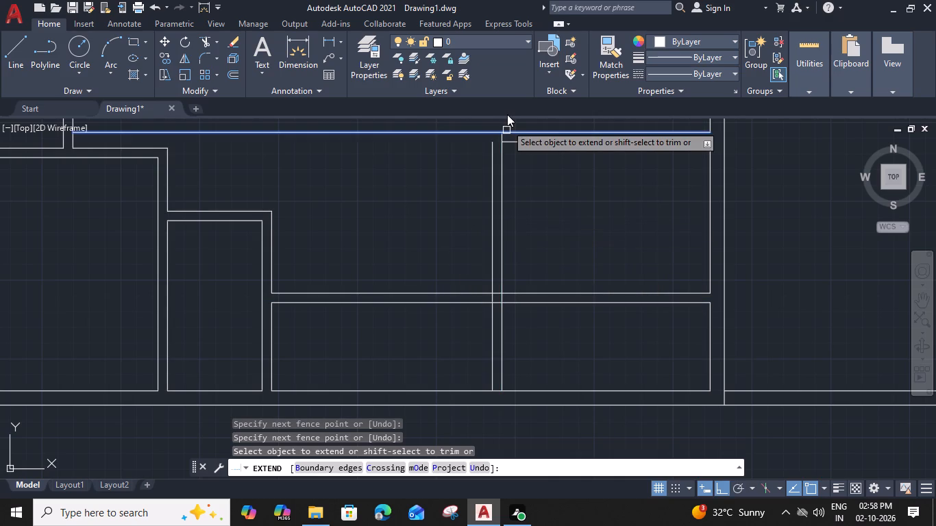
Close the partition's upper corner by extending its outer face and the upper wall's outer line to meet, trimming the excess.
{"action": "left_click", "coordinate": [523, 134]}
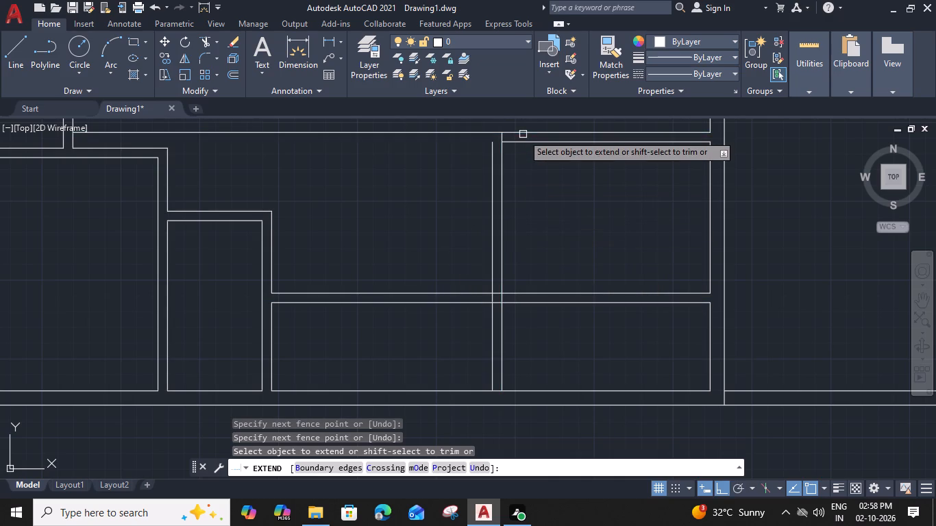
{"action": "left_click", "coordinate": [492, 162]}
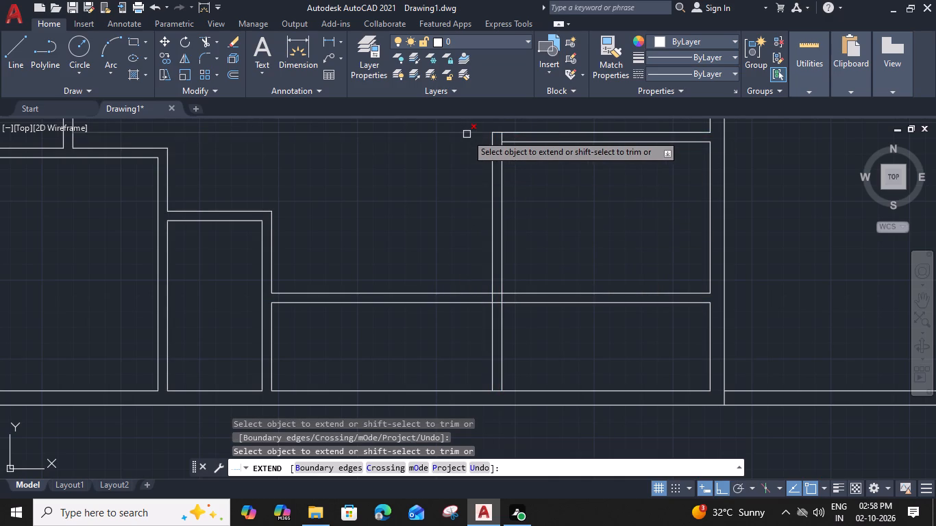
{"action": "left_click", "coordinate": [467, 134], "text": "shift"}
{"action": "scroll", "coordinate": [506, 133], "scroll_direction": "down", "scroll_amount": 1}
{"action": "scroll", "coordinate": [506, 133], "scroll_direction": "up", "scroll_amount": 2}
{"action": "left_click", "coordinate": [502, 139], "text": "shift"}
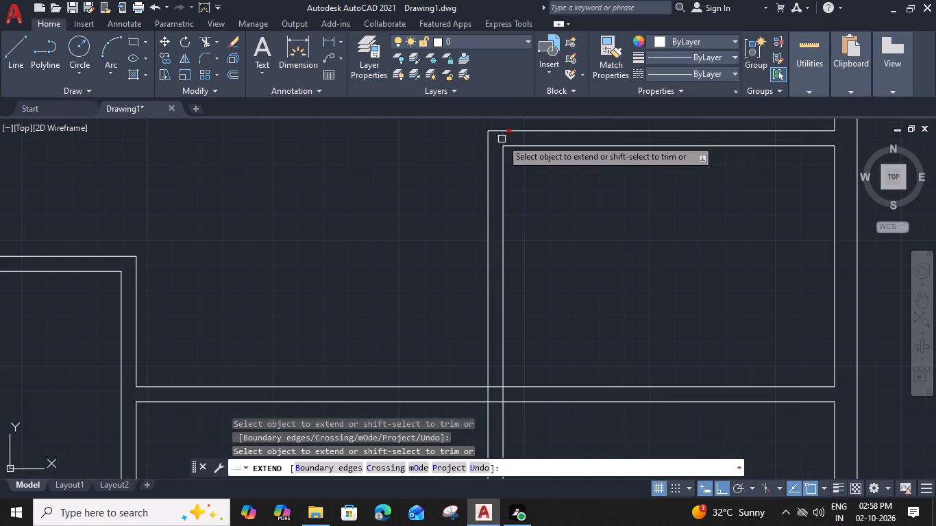
Trim the partition lines inside the lower horizontal wall, and that wall's lower line between the partition's two faces.
{"action": "scroll", "coordinate": [502, 217], "scroll_direction": "down", "scroll_amount": 1}
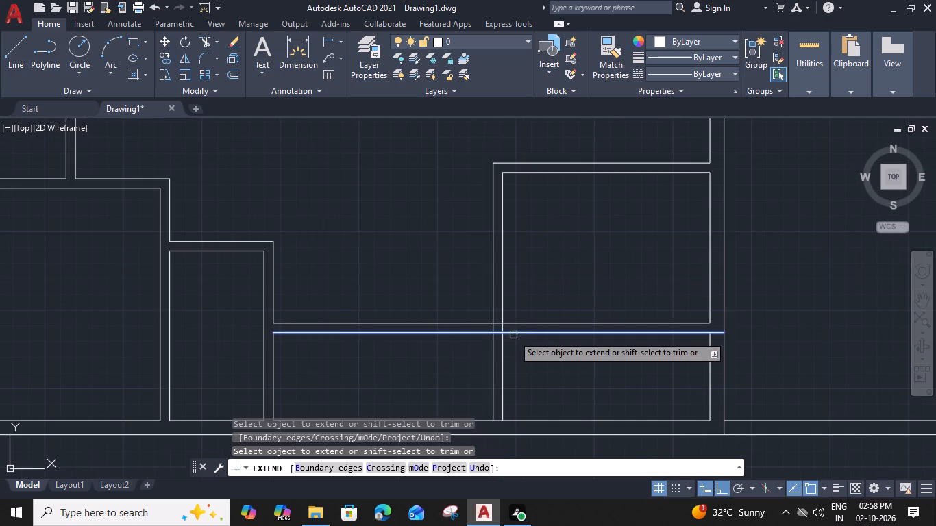
{"action": "middle_click_drag", "start_coordinate": [506, 350], "coordinate": [482, 299]}
{"action": "scroll", "coordinate": [461, 280], "scroll_direction": "up", "scroll_amount": 3}
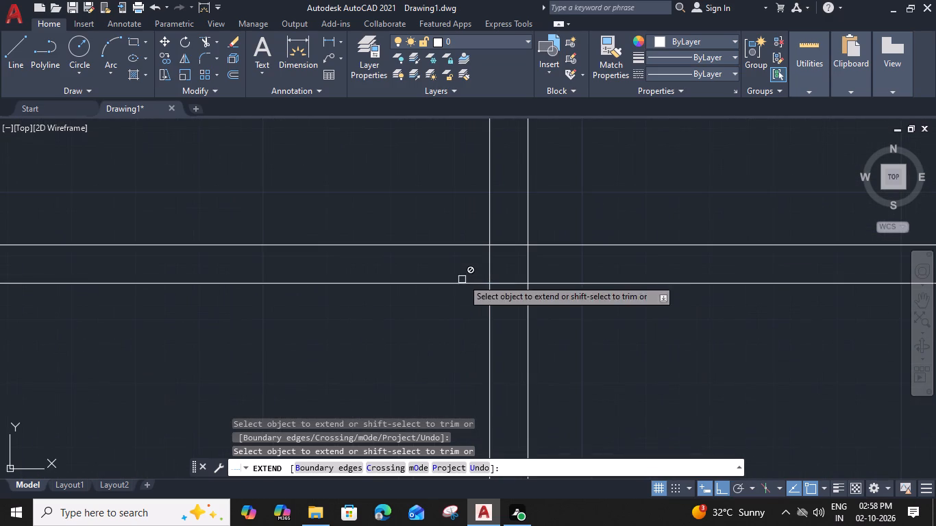
{"action": "left_click", "coordinate": [486, 265], "text": "shift"}
{"action": "left_click", "coordinate": [539, 263], "text": "shift"}
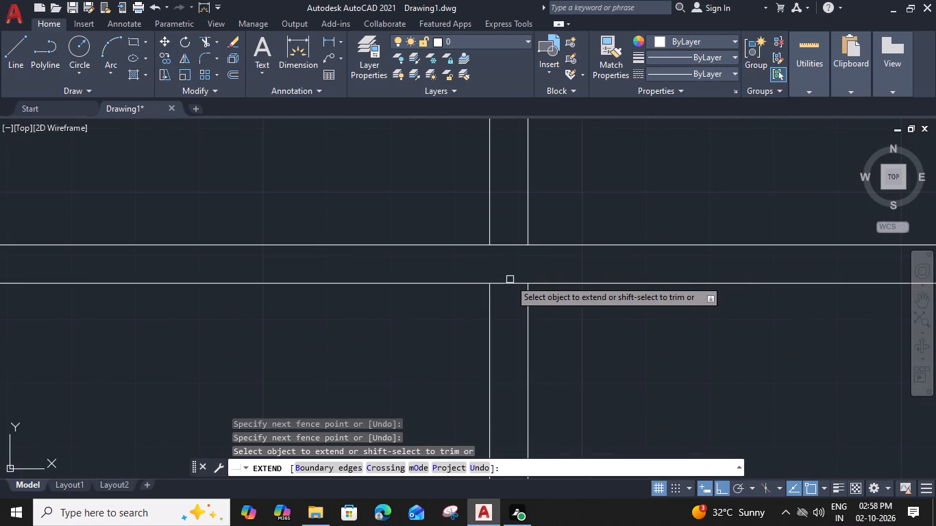
{"action": "left_click", "coordinate": [510, 284], "text": "shift"}
{"action": "scroll", "coordinate": [510, 284], "scroll_direction": "down", "scroll_amount": 3}
{"action": "scroll", "coordinate": [507, 275], "scroll_direction": "up", "scroll_amount": 1}
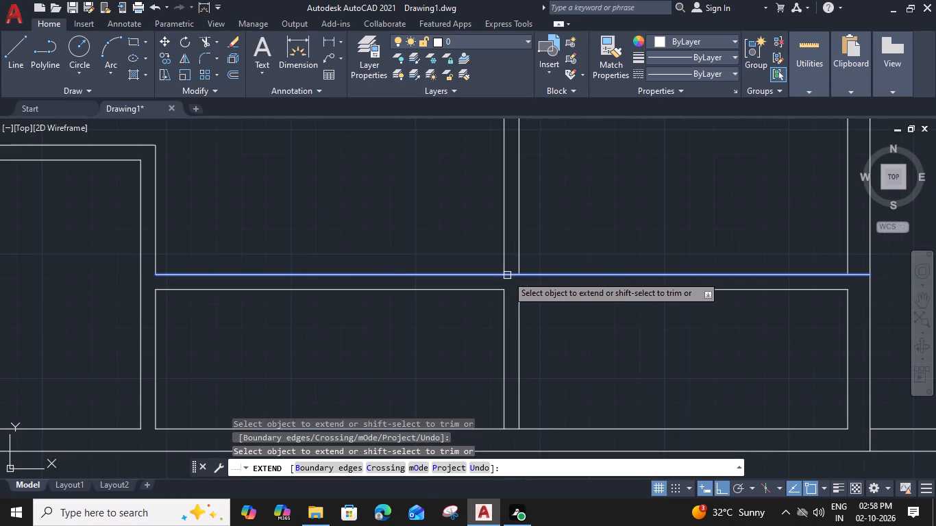
{"action": "scroll", "coordinate": [537, 252], "scroll_direction": "down", "scroll_amount": 2}
{"action": "middle_click_drag", "start_coordinate": [537, 251], "coordinate": [491, 255]}
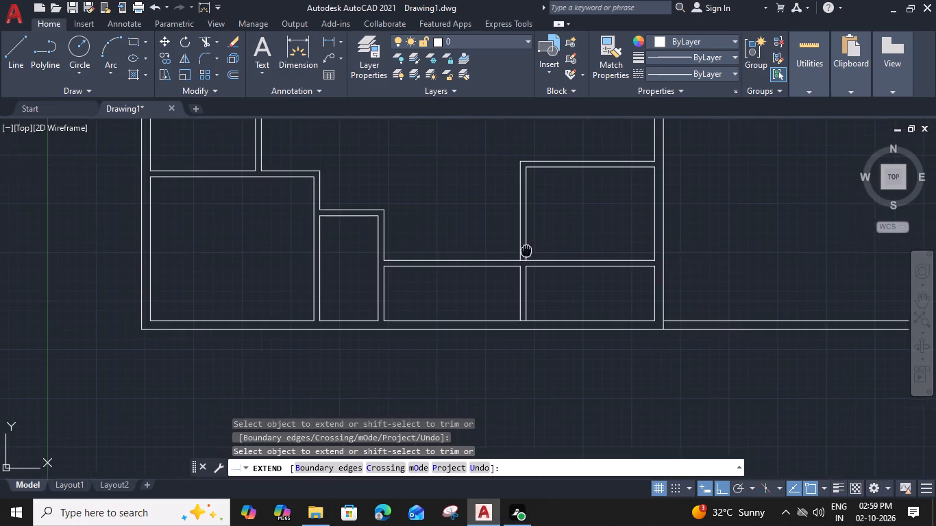
{"action": "middle_click_drag", "start_coordinate": [491, 255], "coordinate": [484, 255]}
{"action": "key", "text": "Escape"}
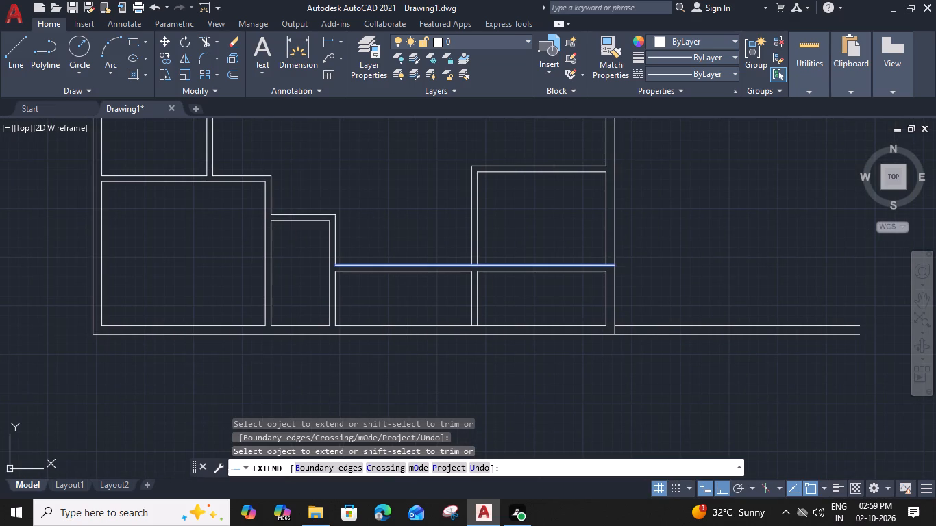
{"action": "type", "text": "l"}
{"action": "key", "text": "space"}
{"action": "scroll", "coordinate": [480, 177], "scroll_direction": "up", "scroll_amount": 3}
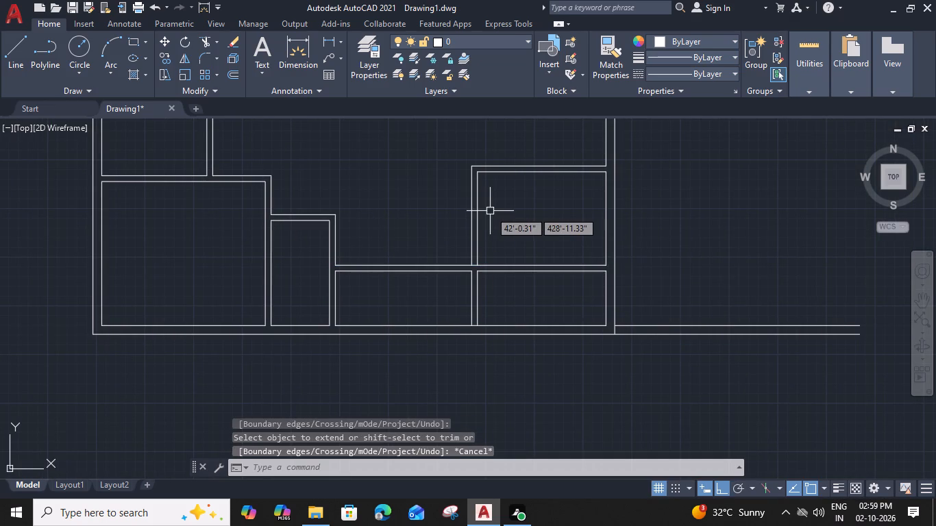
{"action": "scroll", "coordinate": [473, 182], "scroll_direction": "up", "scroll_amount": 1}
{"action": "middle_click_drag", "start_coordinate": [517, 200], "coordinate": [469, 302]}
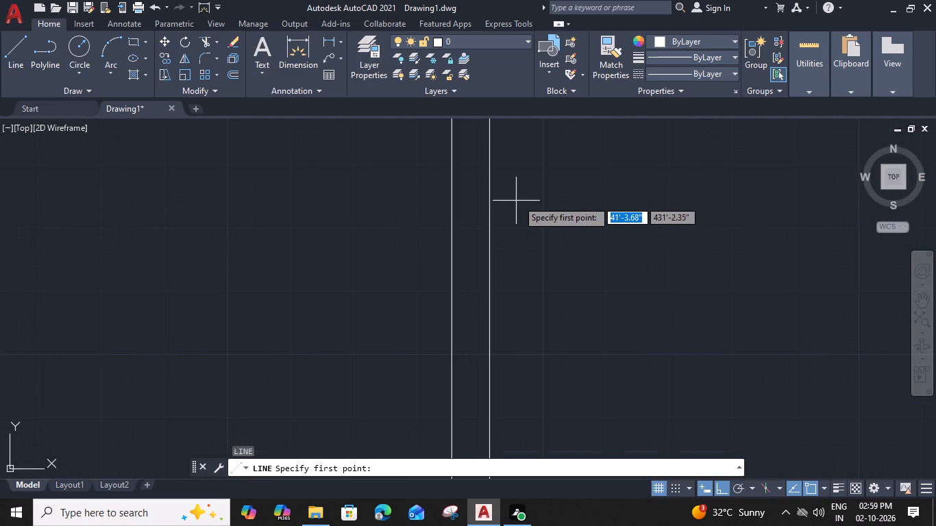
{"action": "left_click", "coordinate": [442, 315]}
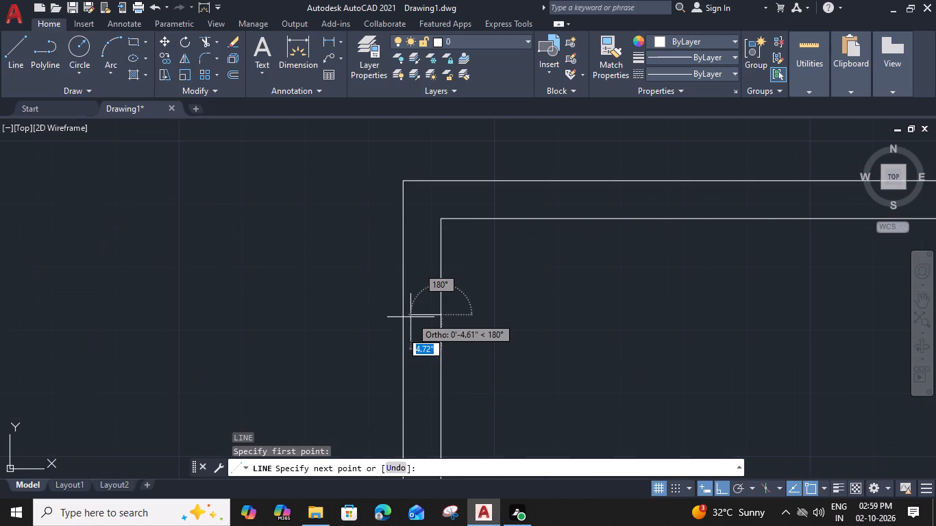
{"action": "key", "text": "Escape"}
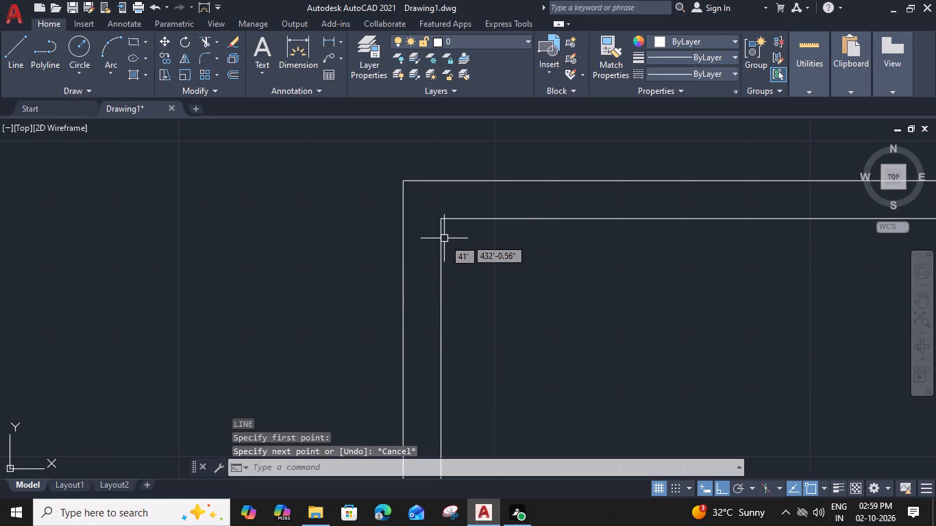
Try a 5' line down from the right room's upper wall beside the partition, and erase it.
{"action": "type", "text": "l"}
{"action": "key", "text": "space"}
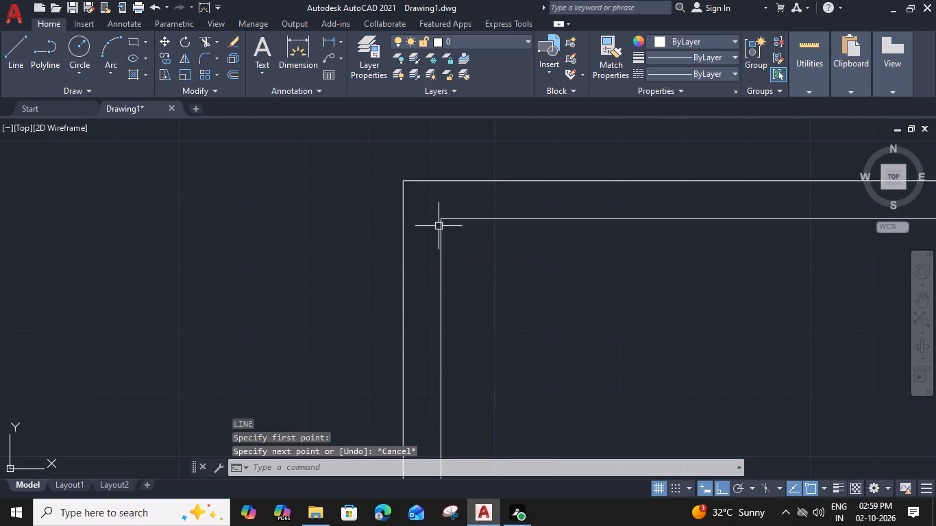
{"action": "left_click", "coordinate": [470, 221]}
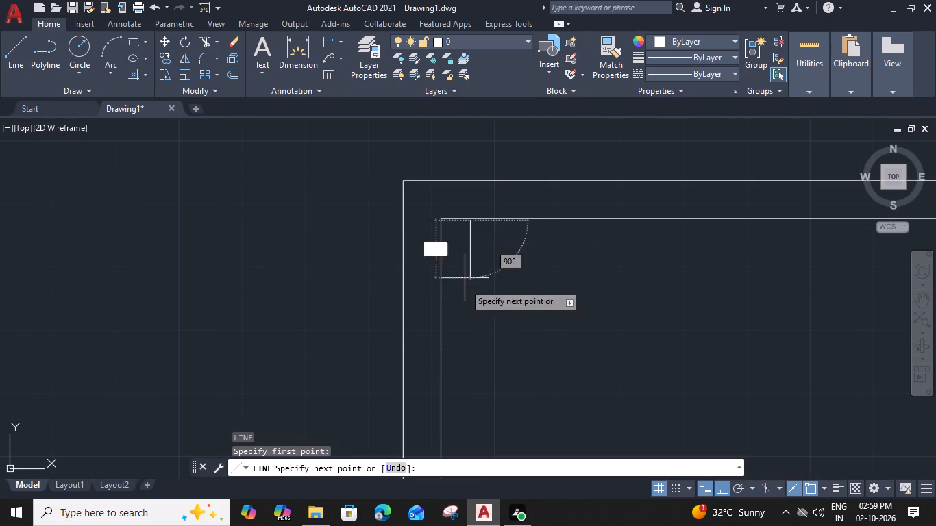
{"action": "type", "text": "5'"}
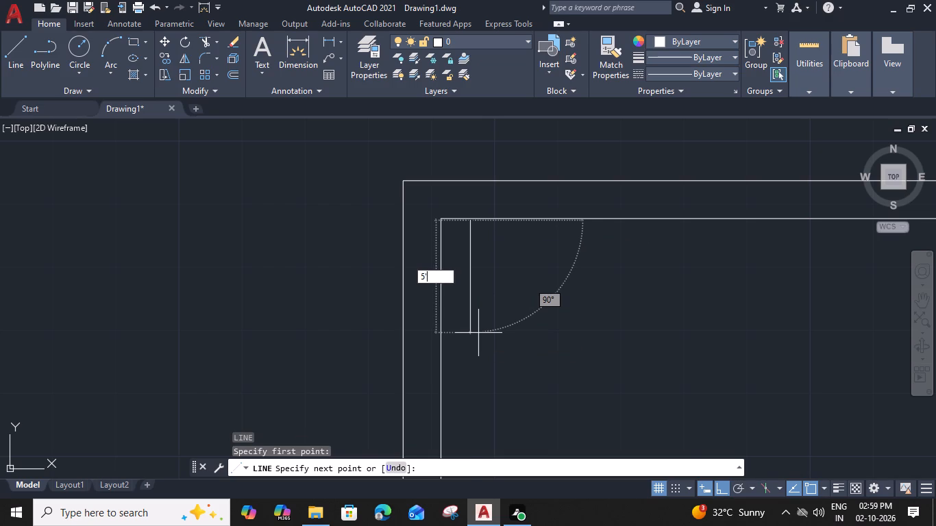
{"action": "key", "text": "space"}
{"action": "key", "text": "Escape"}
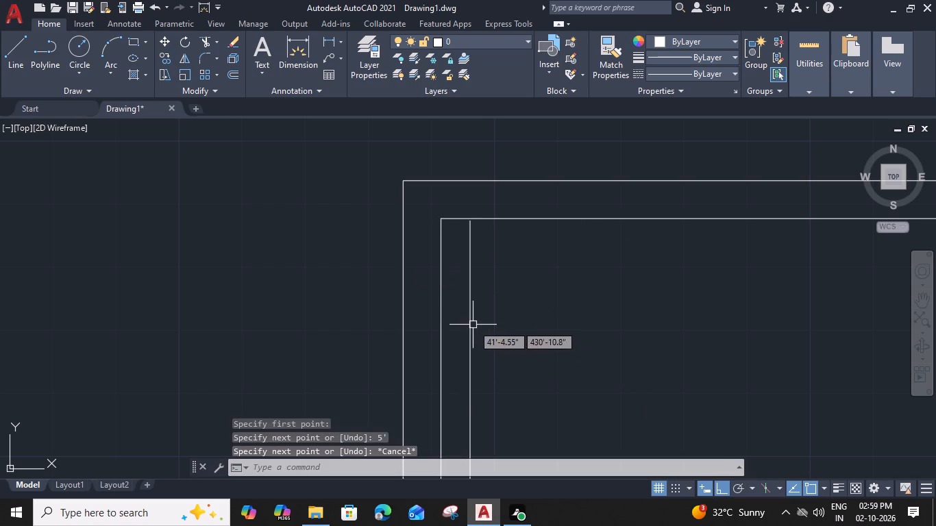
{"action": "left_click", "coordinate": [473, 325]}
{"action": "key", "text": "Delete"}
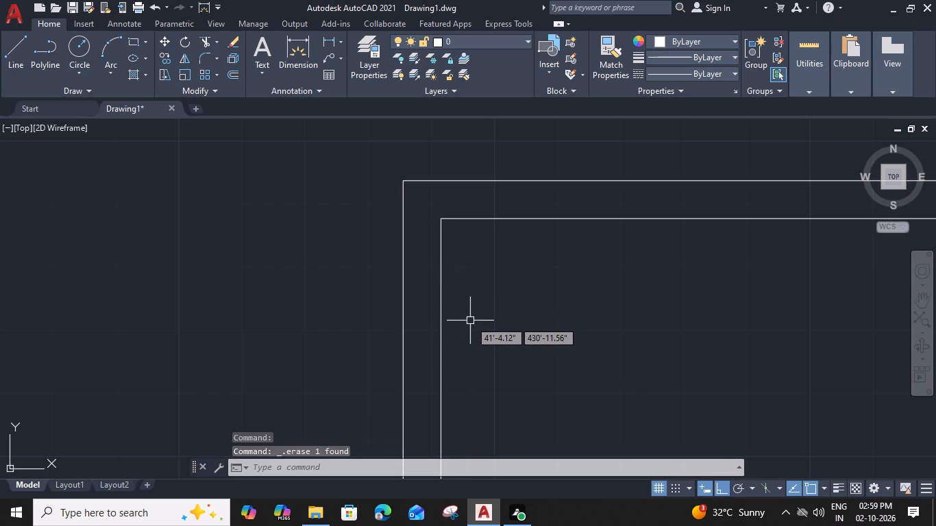
Draw a 3' guide line down from the right room's upper wall beside the partition, continuing across to the partition's outer face.
{"action": "type", "text": "l"}
{"action": "key", "text": "space"}
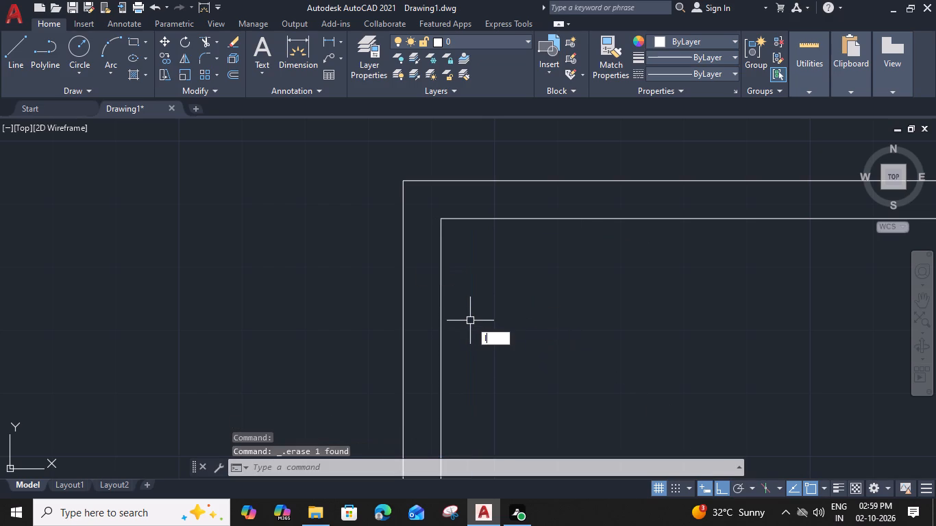
{"action": "left_click", "coordinate": [455, 218]}
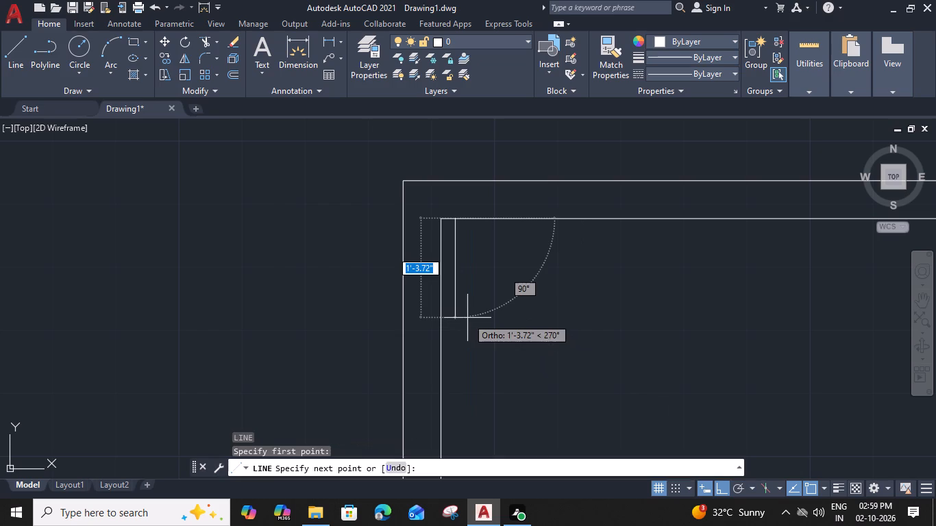
{"action": "type", "text": "3'"}
{"action": "key", "text": "space"}
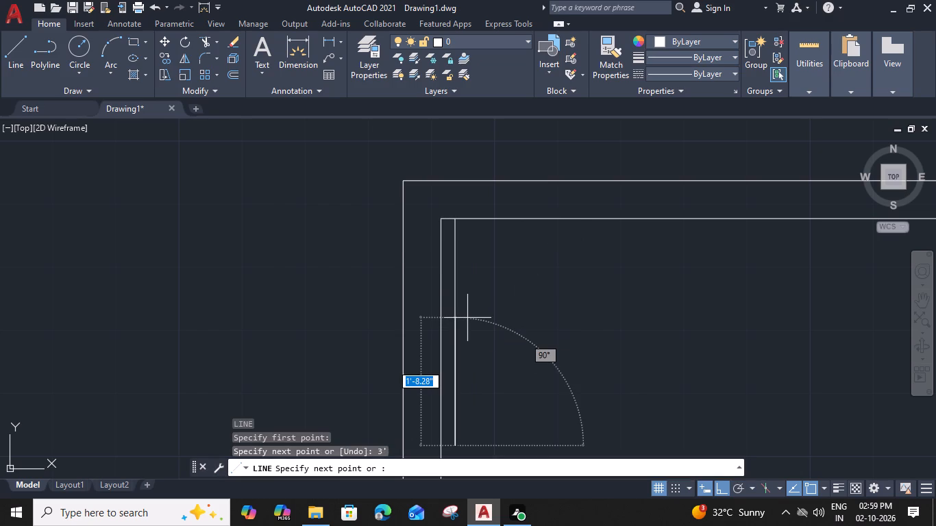
{"action": "scroll", "coordinate": [438, 377], "scroll_direction": "down", "scroll_amount": 1}
{"action": "middle_click_drag", "start_coordinate": [438, 377], "coordinate": [421, 293]}
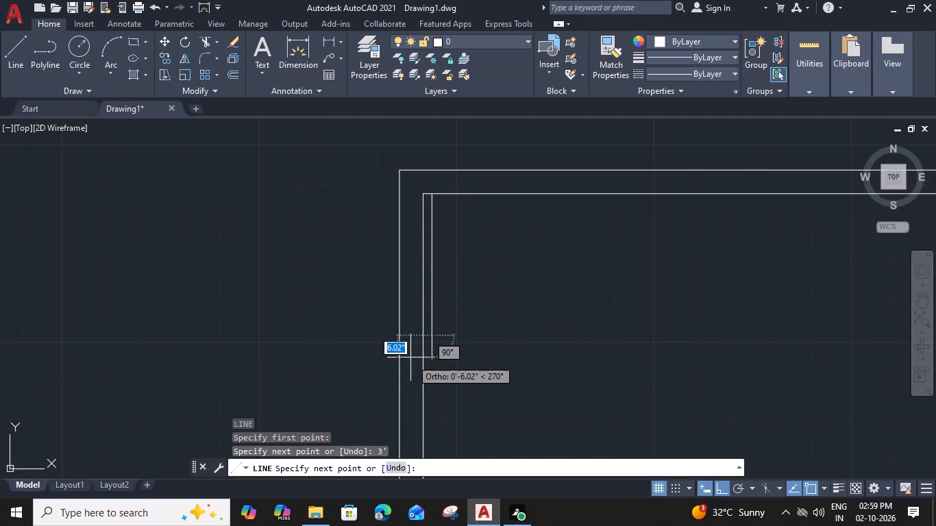
{"action": "left_click", "coordinate": [399, 339]}
{"action": "key", "text": "Escape"}
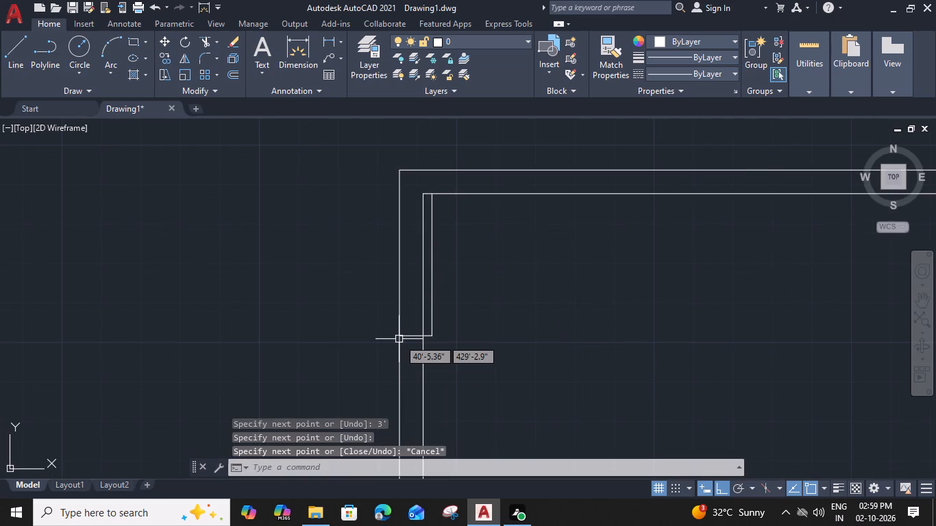
Trim away the 3' guide line and the cross line's stub inside the room, leaving the cap across the partition.
{"action": "key", "text": "t"}
{"action": "key", "text": "r"}
{"action": "key", "text": "space"}
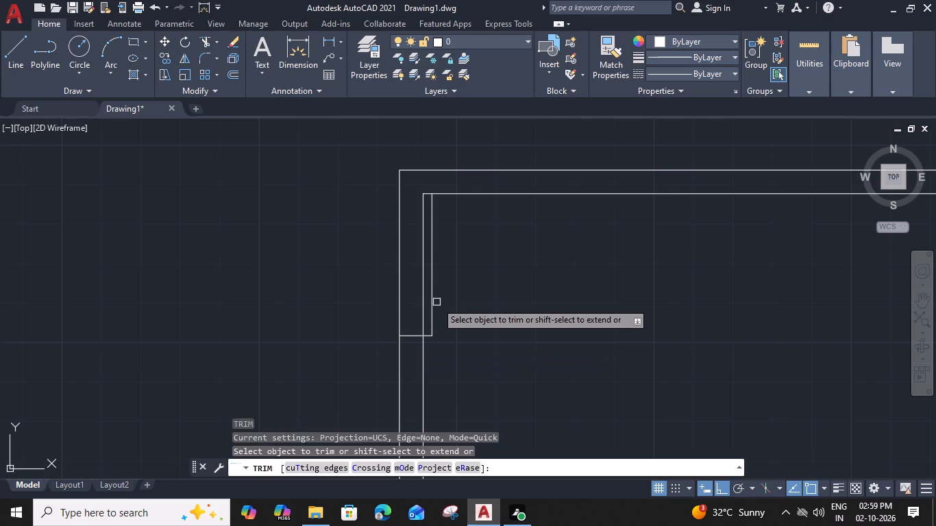
{"action": "left_click", "coordinate": [435, 301]}
{"action": "left_click", "coordinate": [434, 338]}
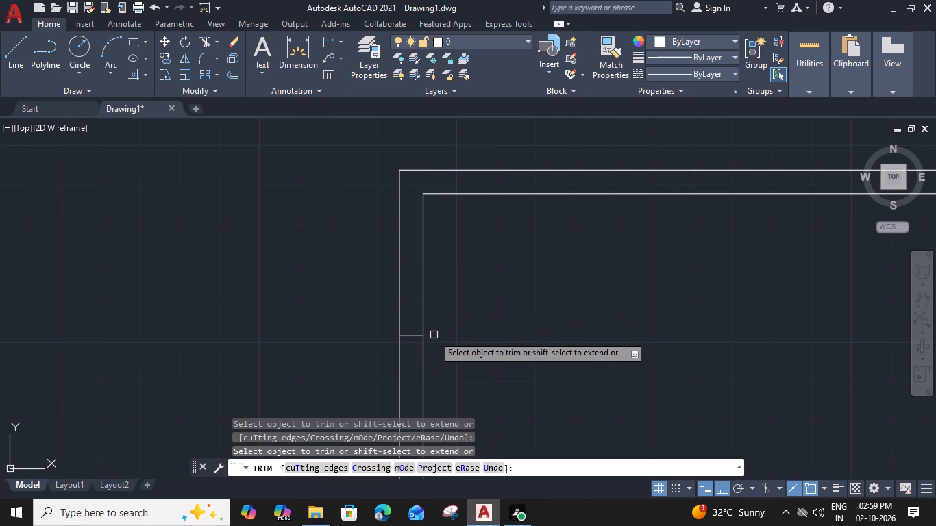
Trim both partition faces between the cap line and the lower horizontal wall to open the room.
{"action": "scroll", "coordinate": [434, 334], "scroll_direction": "down", "scroll_amount": 2}
{"action": "middle_click_drag", "start_coordinate": [467, 350], "coordinate": [465, 295]}
{"action": "left_click", "coordinate": [441, 334]}
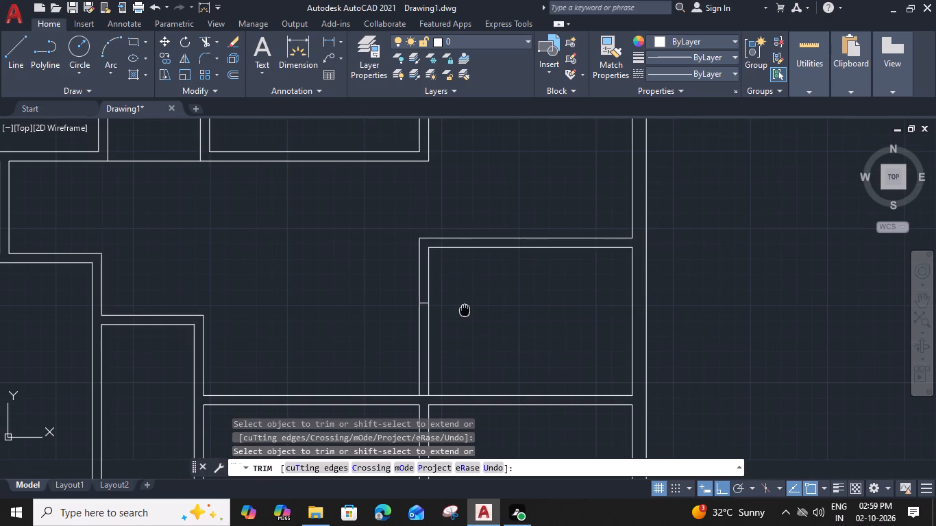
{"action": "left_click", "coordinate": [386, 332]}
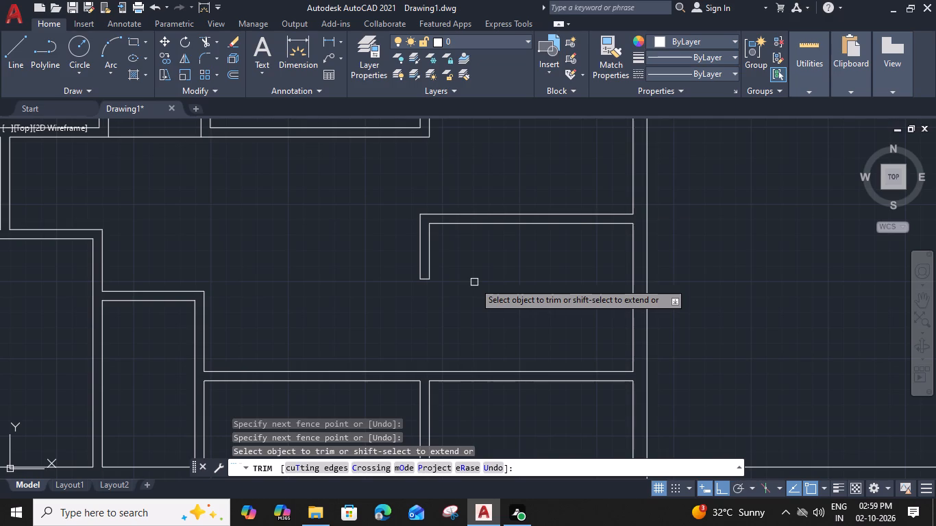
{"action": "key", "text": "Escape"}
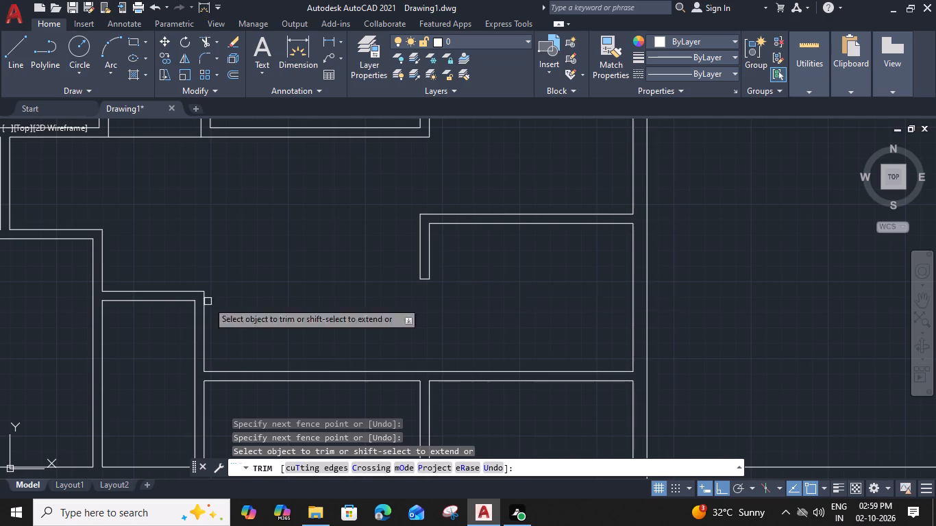
Extend the upper line of the horizontal wall above the upper row of rooms to the left outer wall's outer face.
{"action": "scroll", "coordinate": [297, 311], "scroll_direction": "down", "scroll_amount": 2}
{"action": "middle_click_drag", "start_coordinate": [296, 308], "coordinate": [317, 321]}
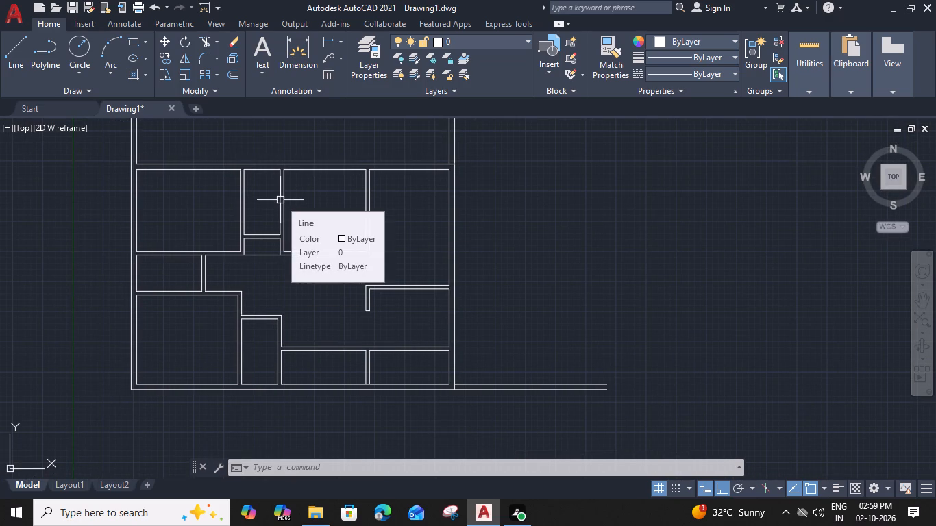
{"action": "middle_click_drag", "start_coordinate": [227, 178], "coordinate": [254, 197]}
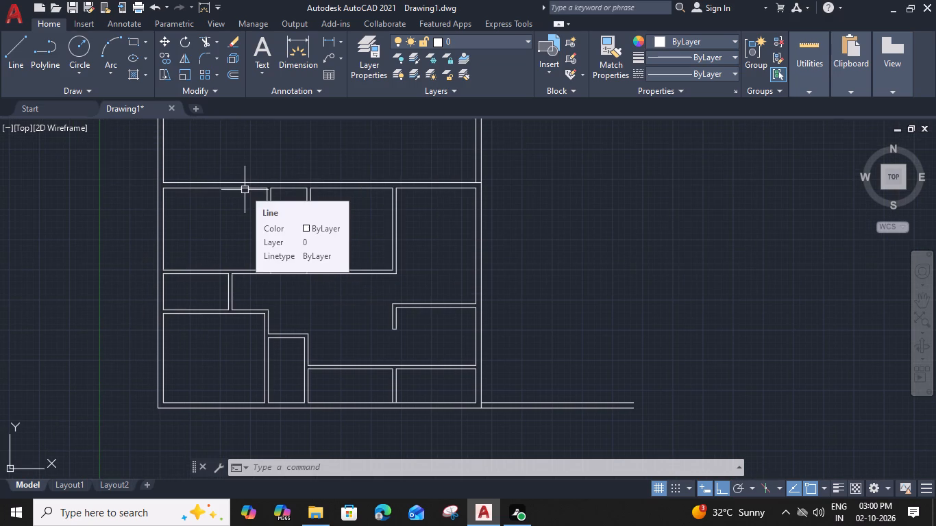
{"action": "key", "text": "e"}
{"action": "key", "text": "x"}
{"action": "key", "text": "space"}
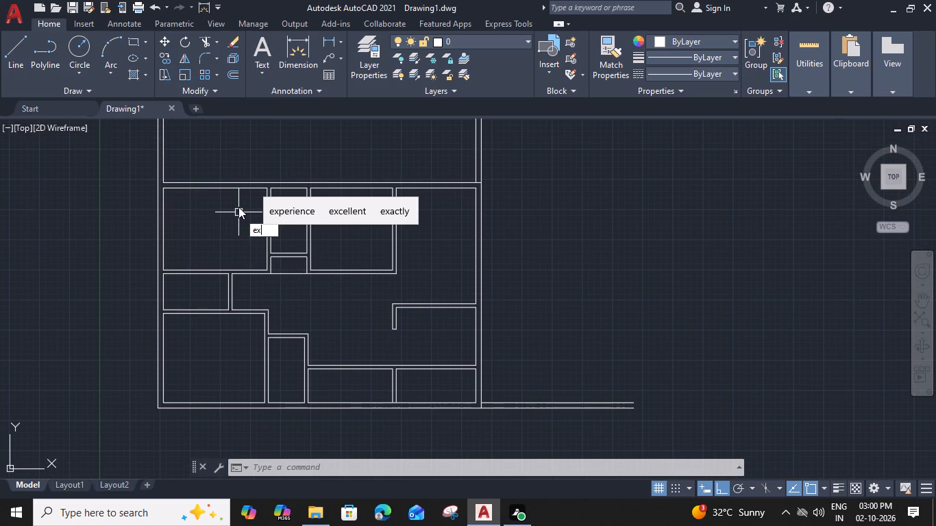
{"action": "left_click", "coordinate": [209, 182]}
{"action": "key", "text": "Escape"}
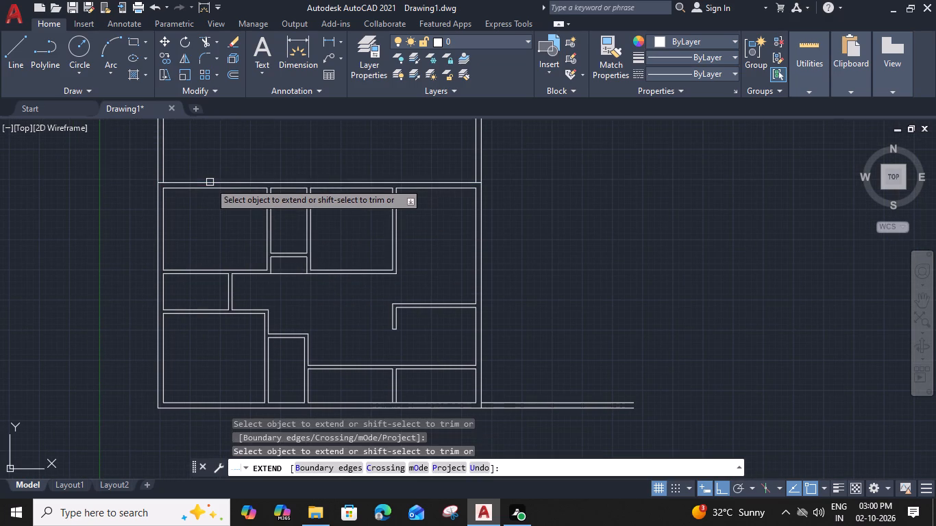
{"action": "middle_click_drag", "start_coordinate": [230, 170], "coordinate": [251, 158]}
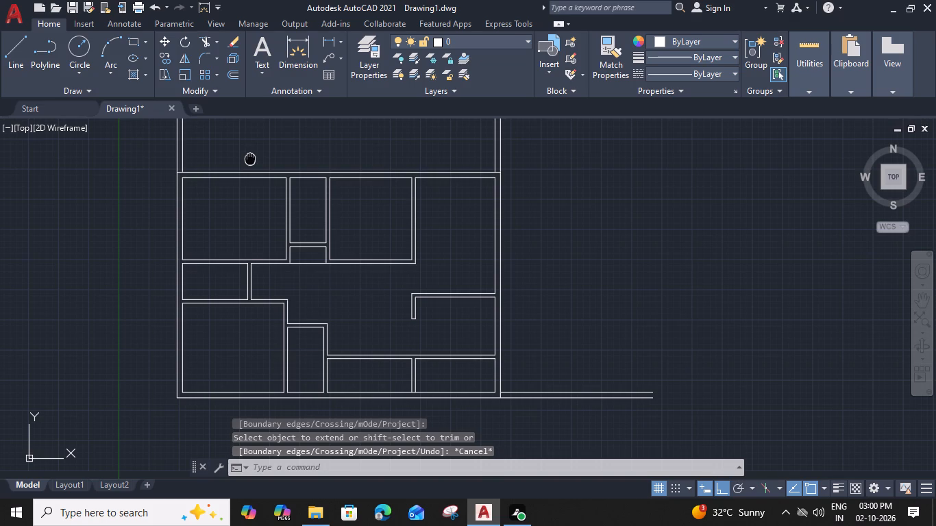
Draw a line 1'9" outward from the left outer wall at the small left room's upper wall, continuing down past its lower wall.
{"action": "left_click_drag", "start_coordinate": [204, 308], "coordinate": [234, 316]}
{"action": "middle_click_drag", "start_coordinate": [220, 329], "coordinate": [220, 329]}
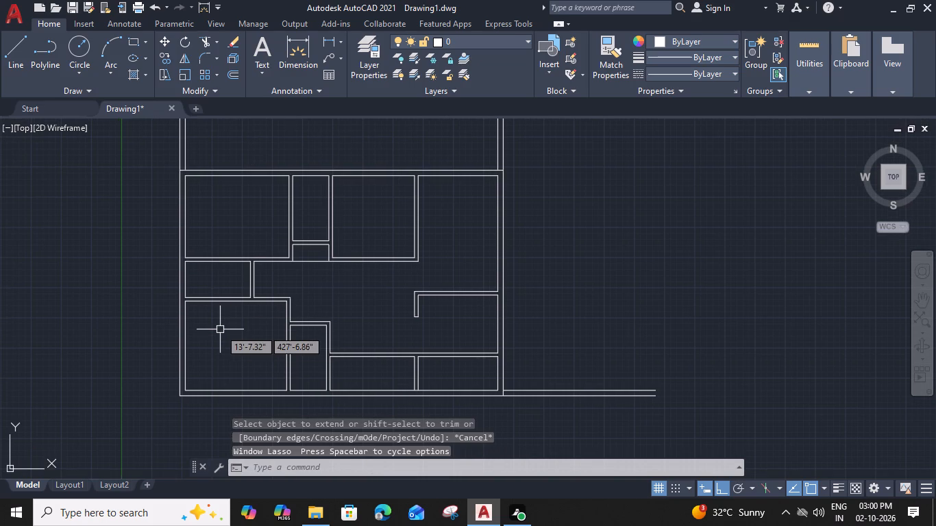
{"action": "middle_click_drag", "start_coordinate": [220, 329], "coordinate": [282, 317]}
{"action": "scroll", "coordinate": [238, 244], "scroll_direction": "up", "scroll_amount": 3}
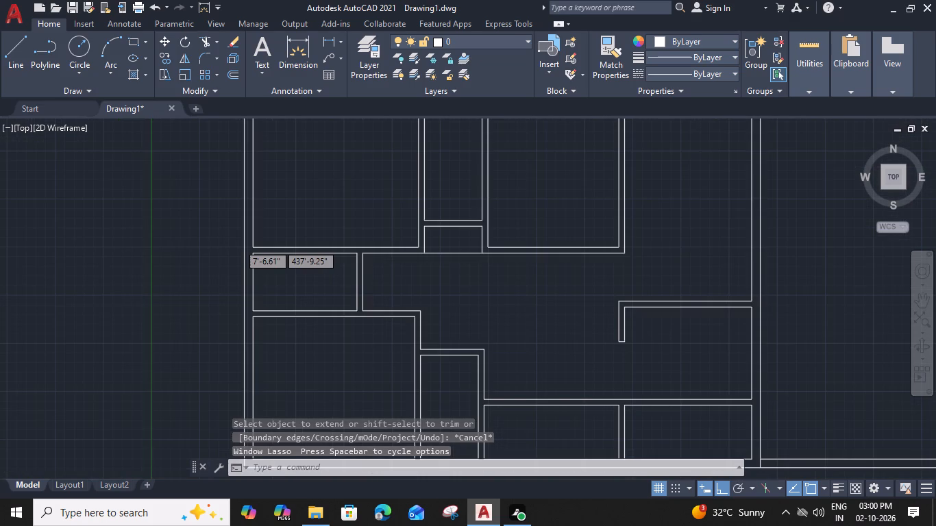
{"action": "type", "text": "l"}
{"action": "key", "text": "space"}
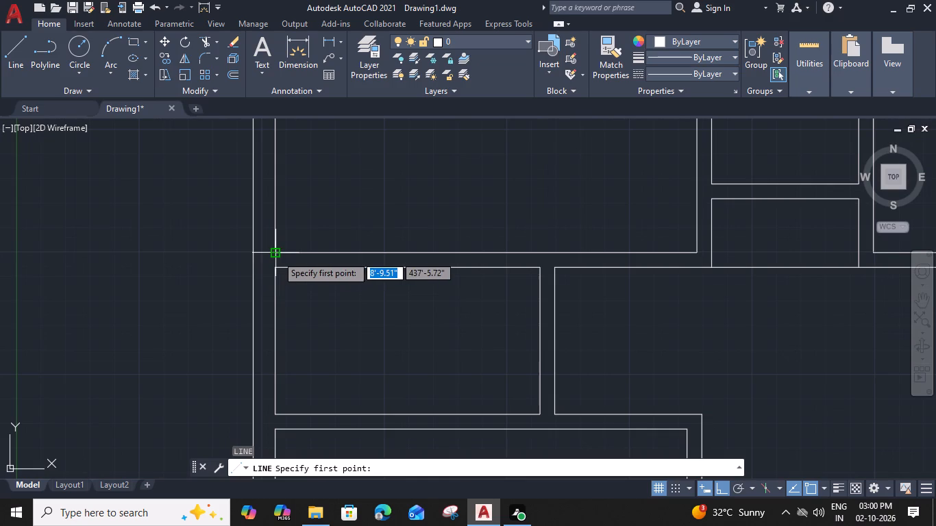
{"action": "left_click", "coordinate": [254, 253]}
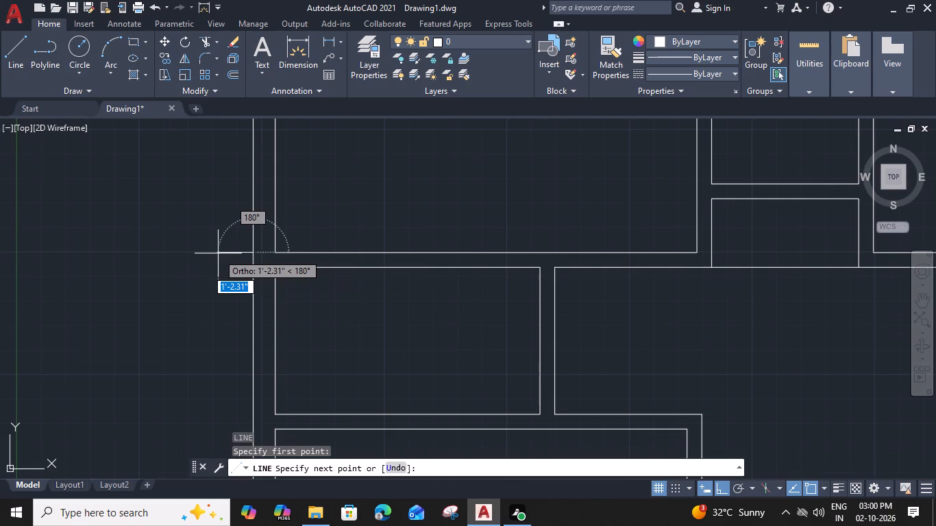
{"action": "type", "text": "1'9\""}
{"action": "key", "text": "Return"}
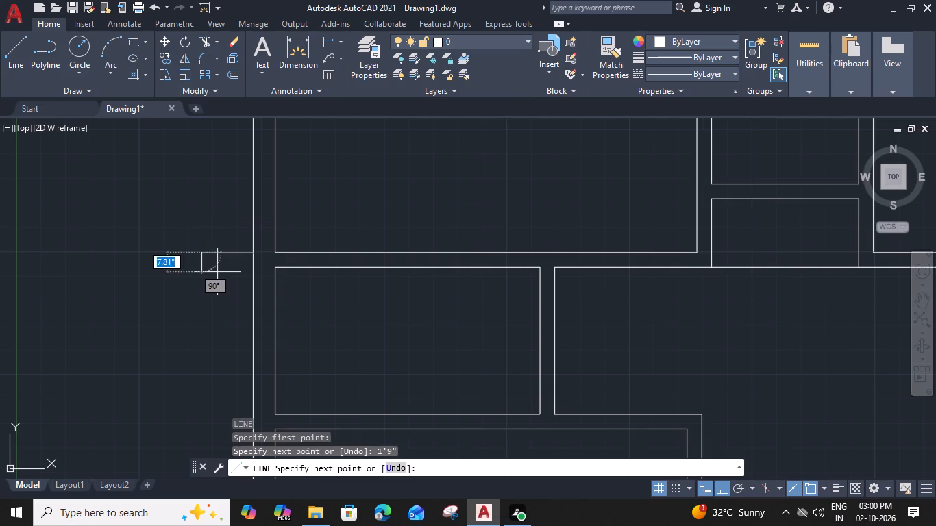
{"action": "middle_click_drag", "start_coordinate": [206, 371], "coordinate": [219, 288]}
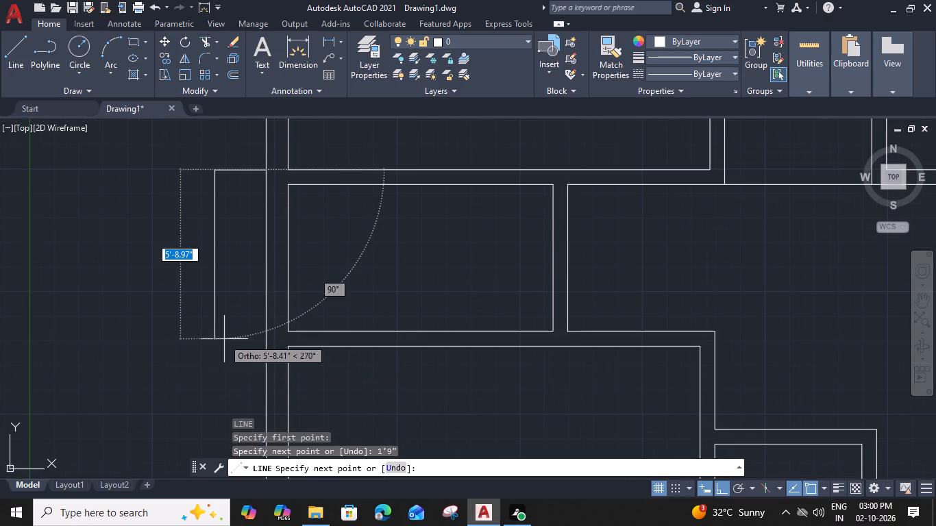
{"action": "left_click", "coordinate": [223, 366]}
{"action": "key", "text": "Escape"}
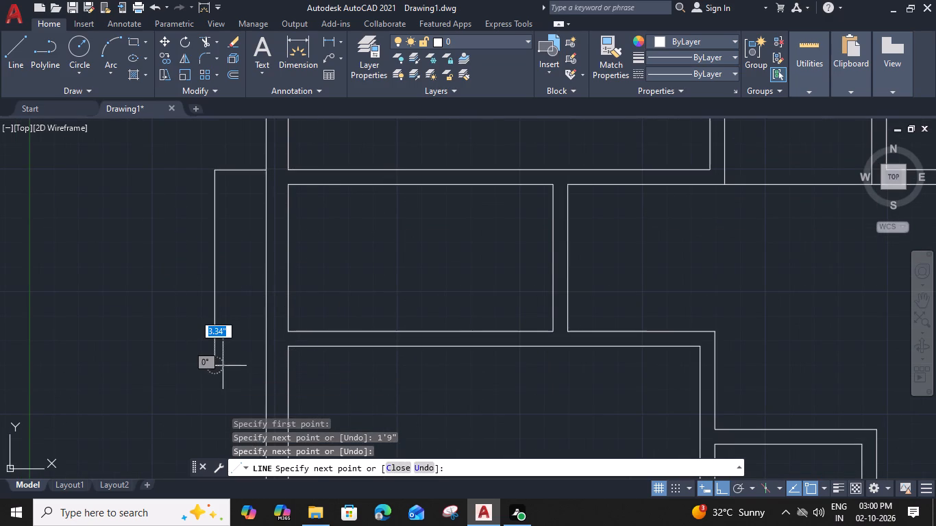
Close the projection with a line from the outer wall at the small room's lower wall line, and trim the overhanging tail.
{"action": "type", "text": "l"}
{"action": "key", "text": "space"}
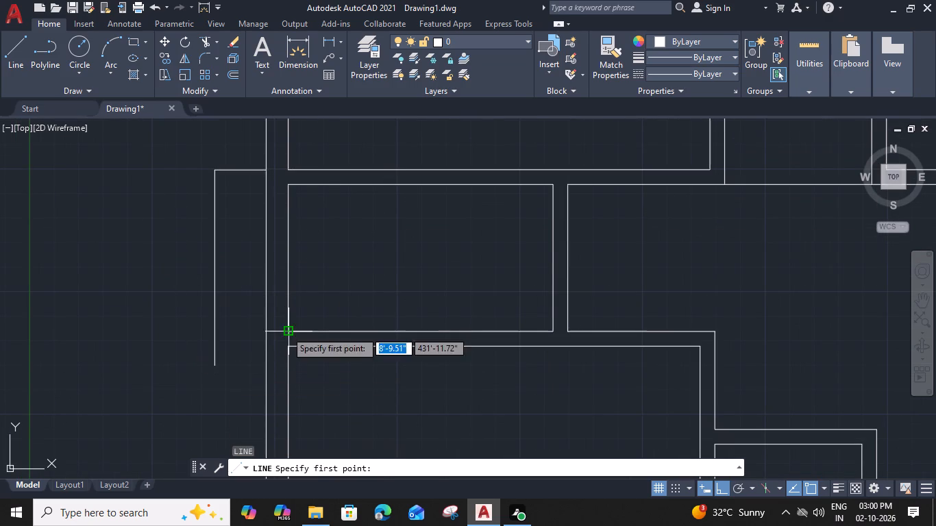
{"action": "left_click", "coordinate": [266, 333]}
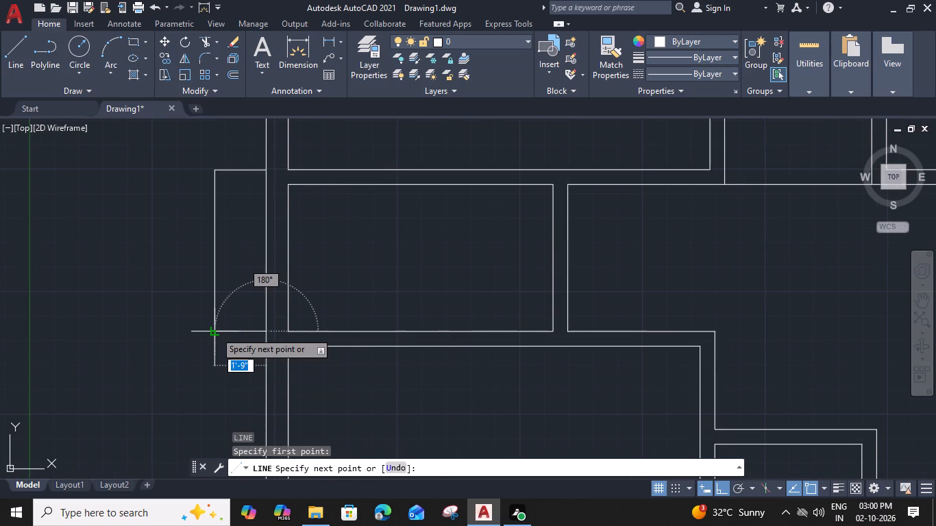
{"action": "left_click", "coordinate": [214, 331]}
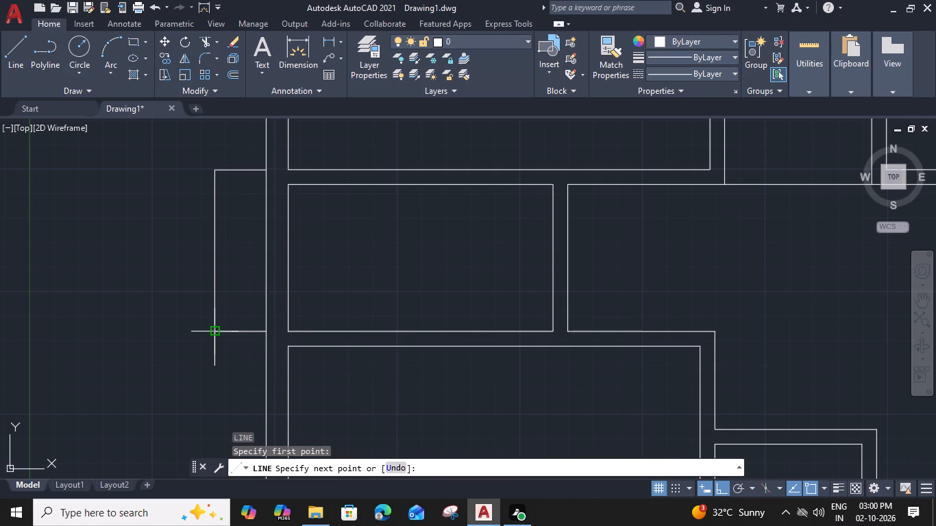
{"action": "key", "text": "Escape"}
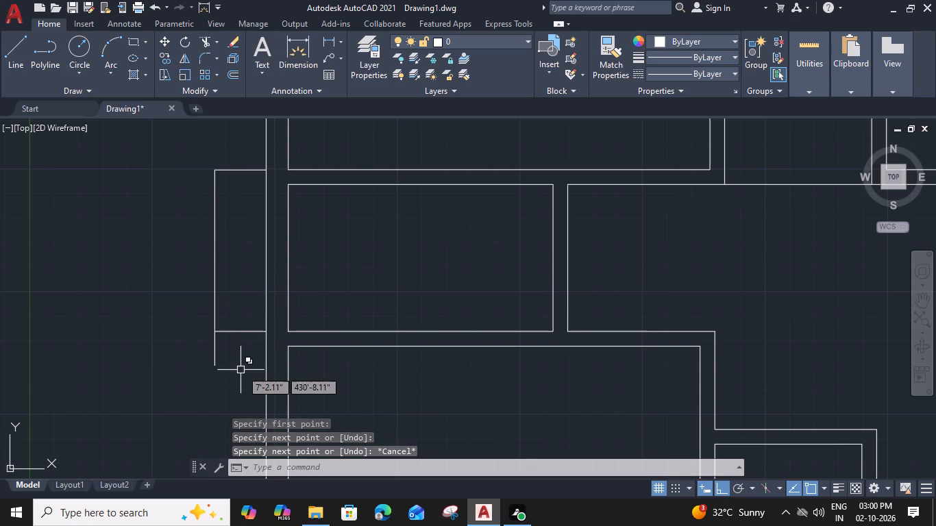
{"action": "type", "text": "tr"}
{"action": "key", "text": "space"}
{"action": "left_click", "coordinate": [218, 344]}
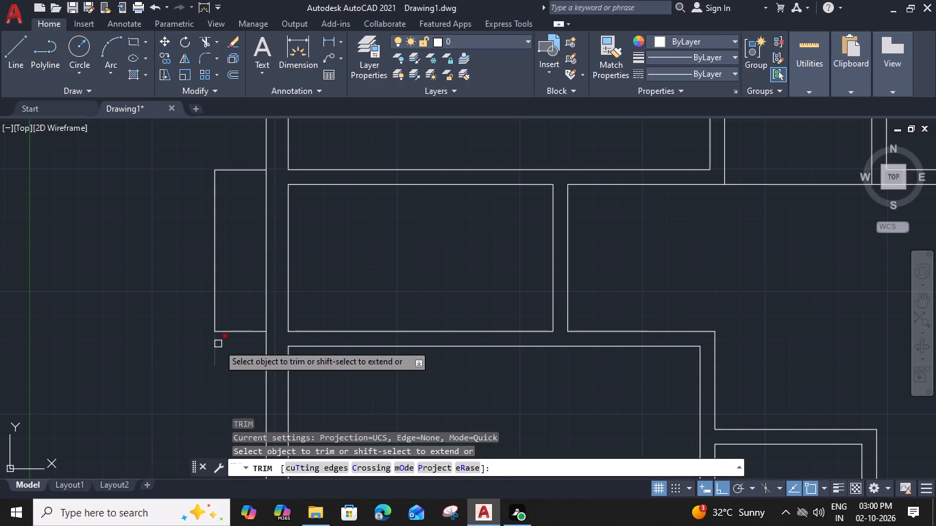
{"action": "key", "text": "Escape"}
Offset the projection's lower, outer and upper lines 9" outward.
{"action": "left_click", "coordinate": [243, 331]}
{"action": "key", "text": "o"}
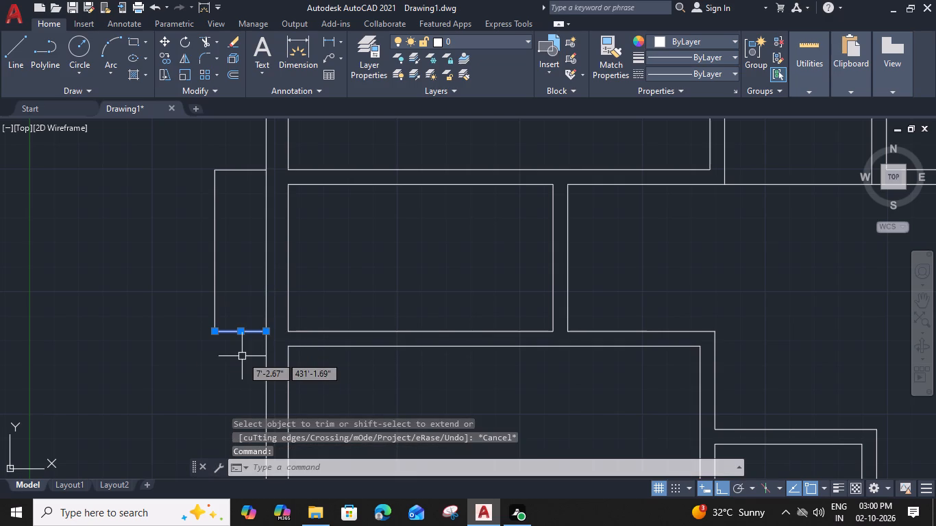
{"action": "key", "text": "space"}
{"action": "key", "text": "9"}
{"action": "key", "text": "shift+quotedbl"}
{"action": "key", "text": "Return"}
{"action": "left_click", "coordinate": [244, 360]}
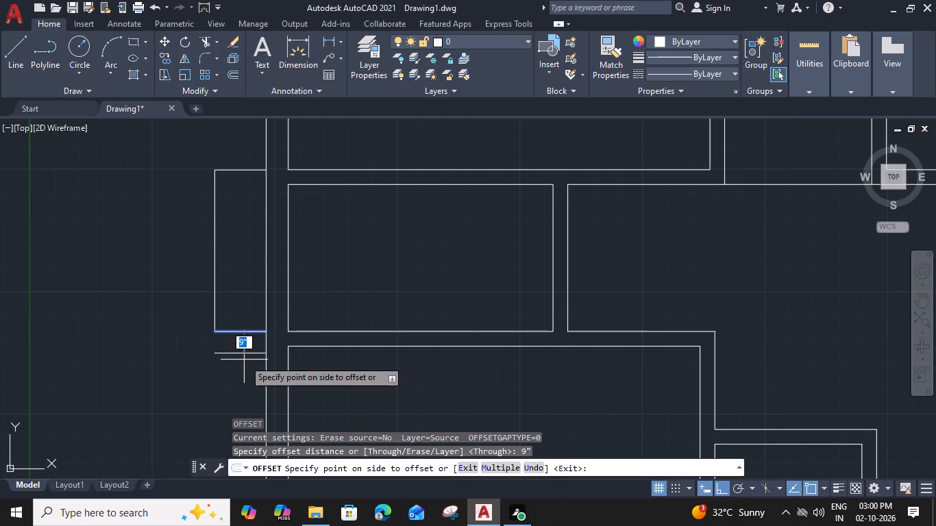
{"action": "left_click", "coordinate": [217, 284]}
{"action": "left_click_drag", "start_coordinate": [139, 299], "coordinate": [145, 279]}
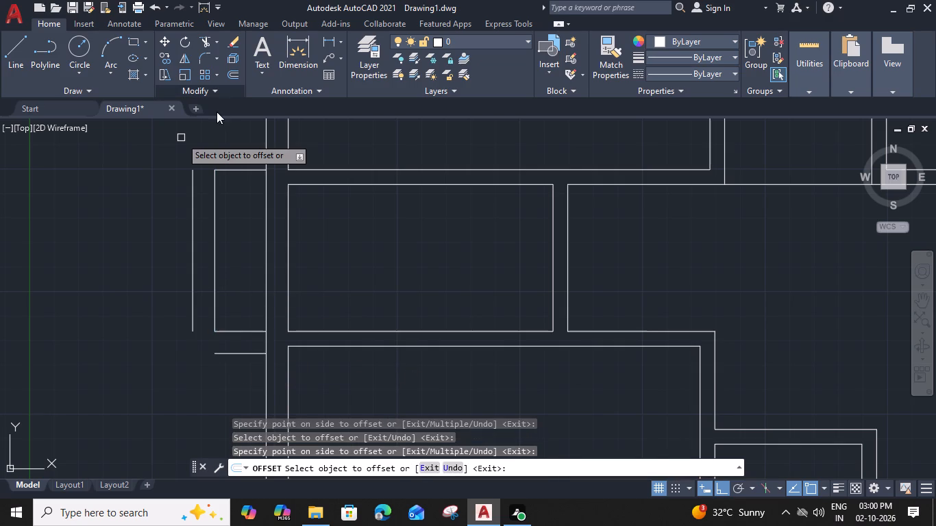
{"action": "left_click", "coordinate": [245, 171]}
{"action": "left_click", "coordinate": [244, 145]}
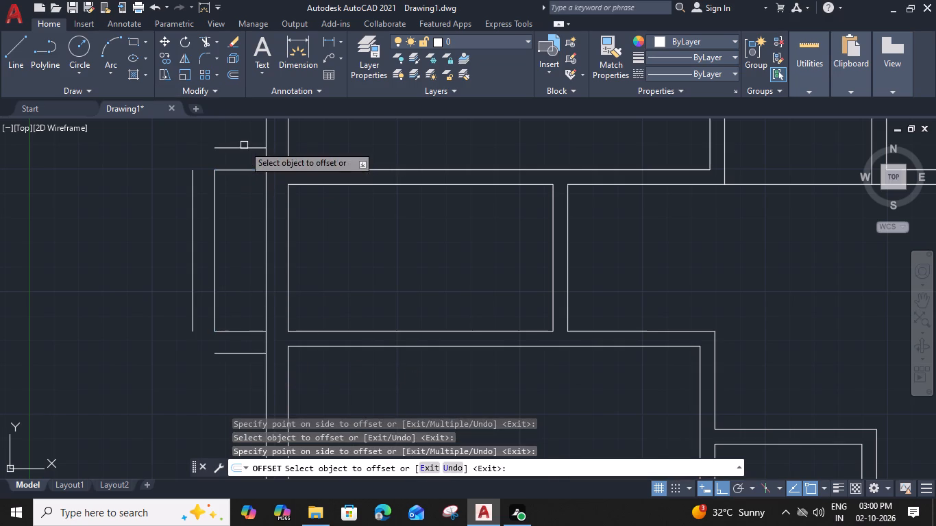
{"action": "key", "text": "Escape"}
Fillet the offset lines into two square outer corners using the Multiple option.
{"action": "type", "text": "f m"}
{"action": "key", "text": "space"}
{"action": "left_click", "coordinate": [245, 146]}
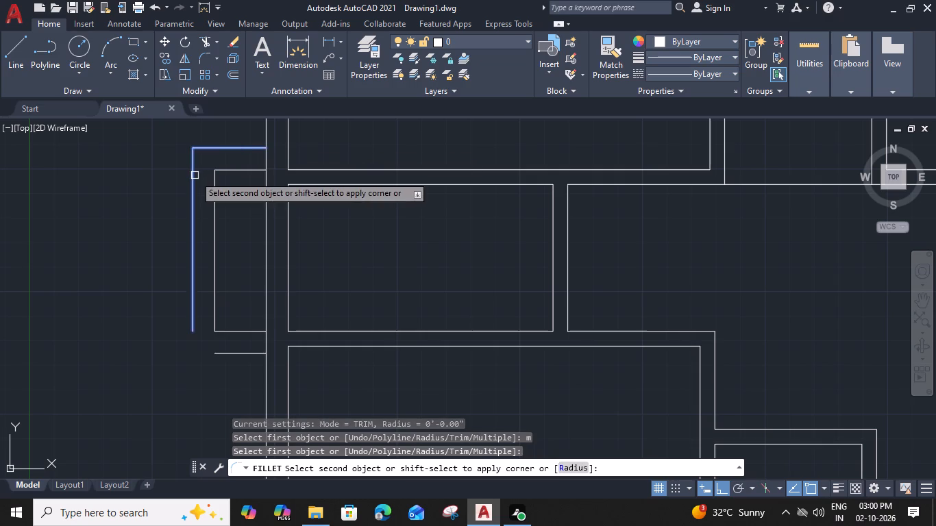
{"action": "left_click", "coordinate": [195, 175]}
{"action": "left_click", "coordinate": [243, 354]}
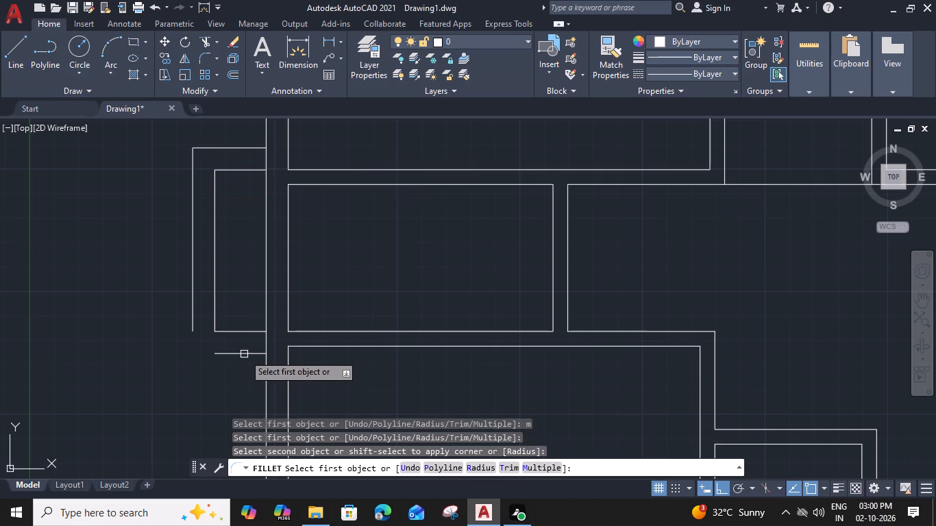
{"action": "left_click", "coordinate": [193, 301]}
{"action": "key", "text": "Escape"}
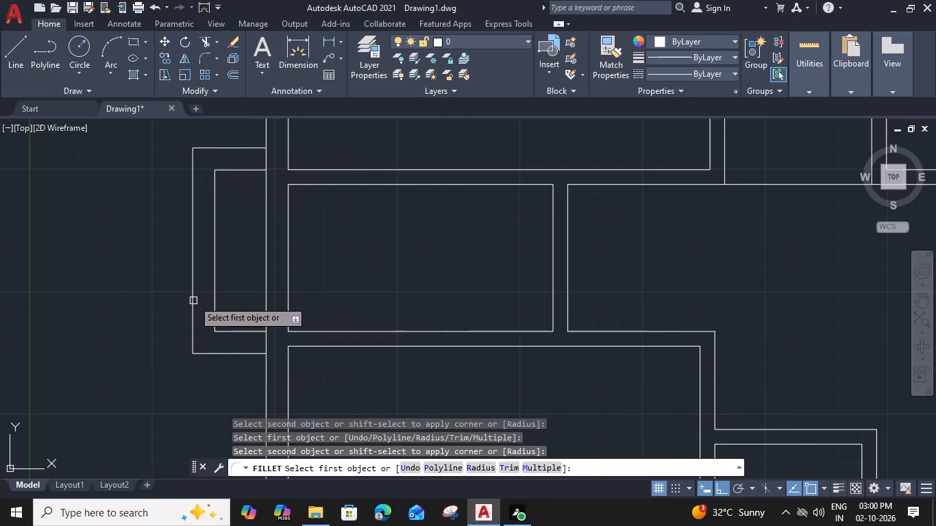
Group the six lines of the projection on the left outer wall.
{"action": "left_click", "coordinate": [246, 129]}
{"action": "left_click", "coordinate": [186, 388]}
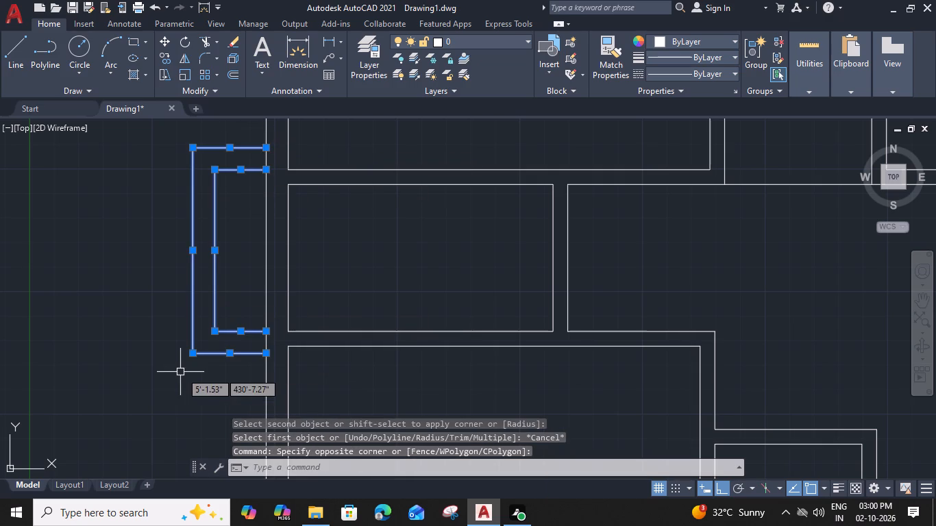
{"action": "type", "text": "g"}
{"action": "key", "text": "space"}
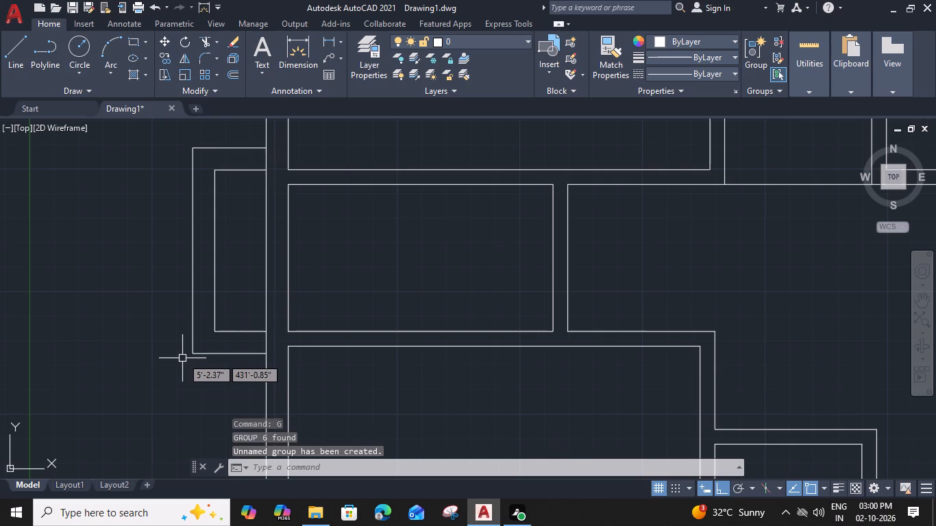
Move the grouped projection slightly down along the left outer wall's outer face.
{"action": "left_click", "coordinate": [246, 168]}
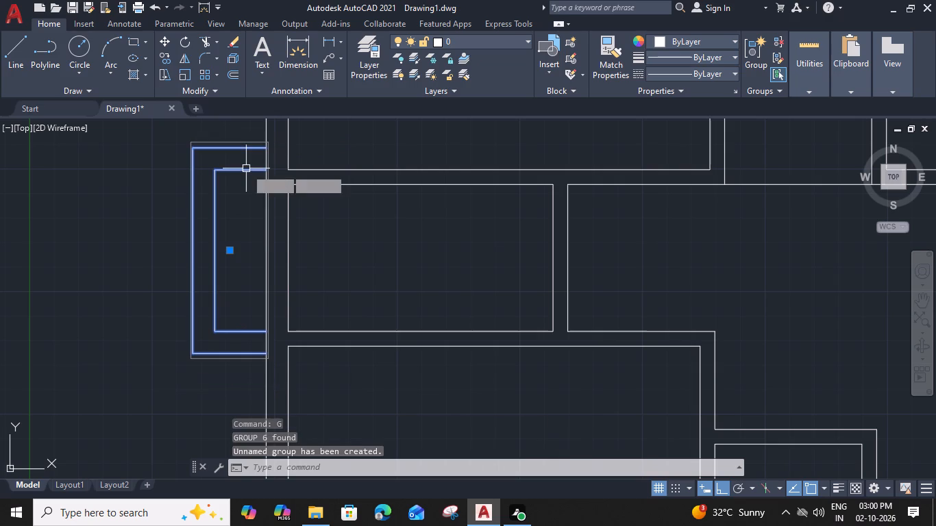
{"action": "type", "text": "m"}
{"action": "key", "text": "space"}
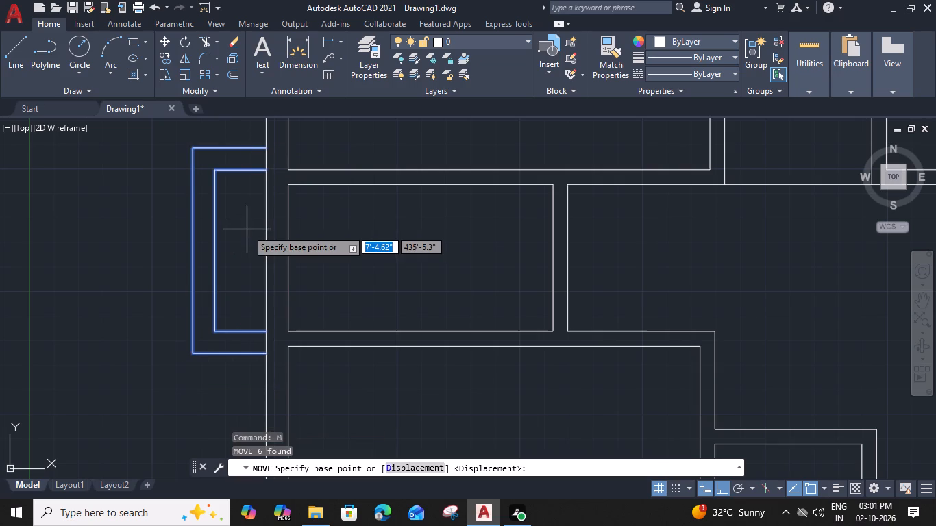
{"action": "left_click", "coordinate": [265, 148]}
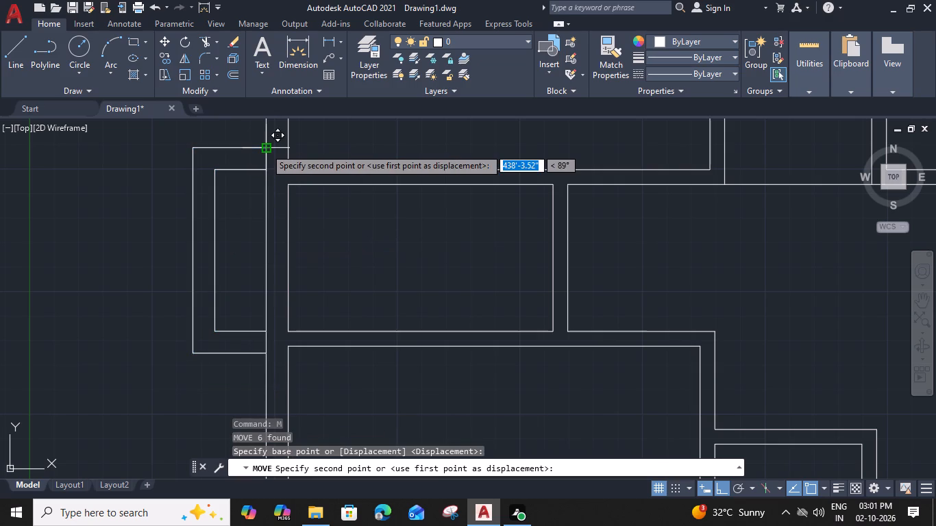
{"action": "left_click", "coordinate": [264, 158]}
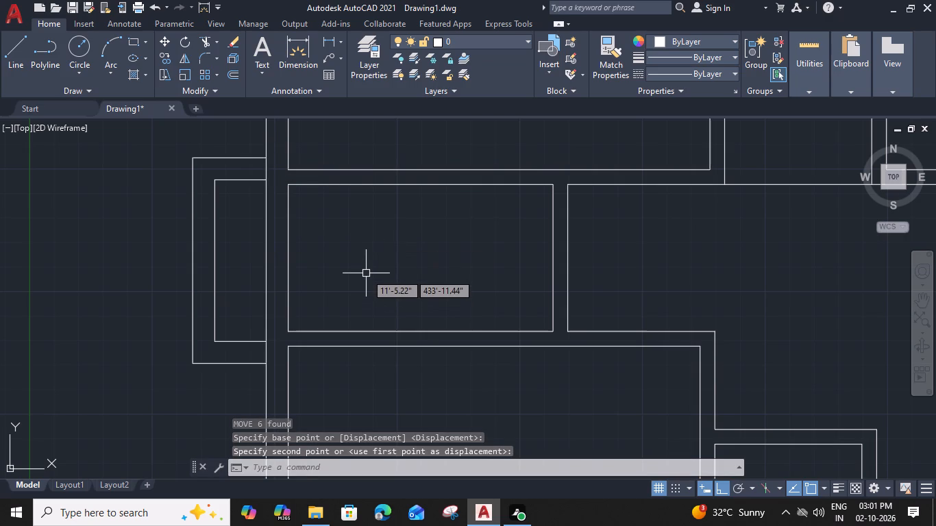
Draw a 1'9" line up from the horizontal wall above the upper rooms, aligned with the large middle room's left inner face.
{"action": "middle_click_drag", "start_coordinate": [362, 270], "coordinate": [364, 270]}
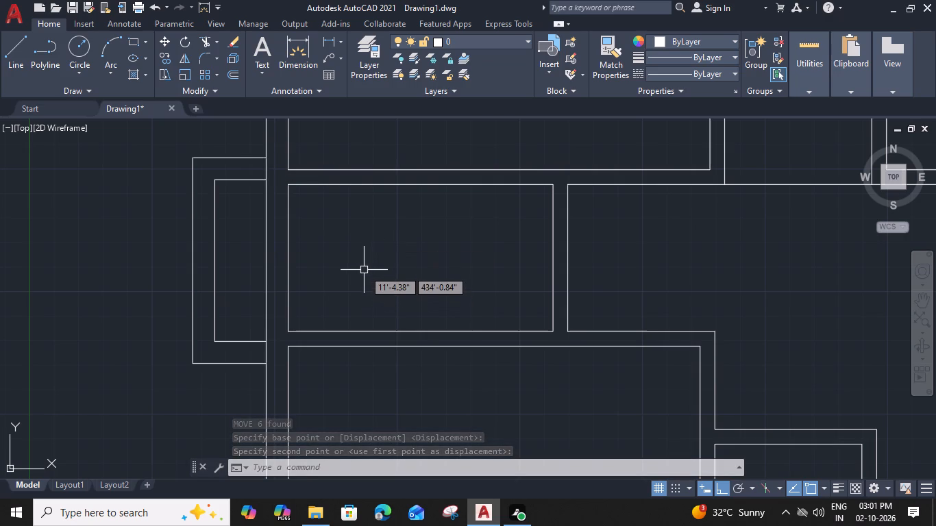
{"action": "middle_click_drag", "start_coordinate": [364, 270], "coordinate": [213, 181]}
{"action": "scroll", "coordinate": [356, 336], "scroll_direction": "down", "scroll_amount": 1}
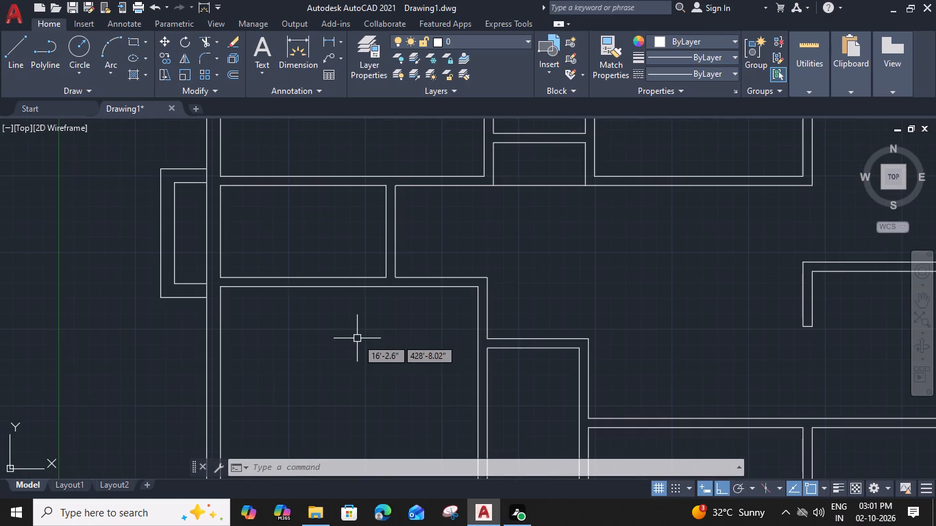
{"action": "middle_click_drag", "start_coordinate": [431, 255], "coordinate": [297, 443]}
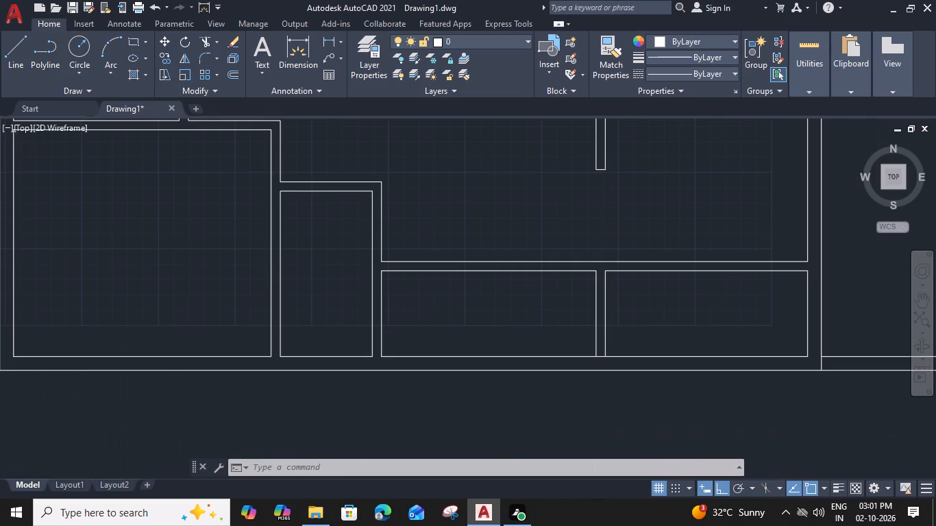
{"action": "middle_click_drag", "start_coordinate": [297, 222], "coordinate": [315, 259]}
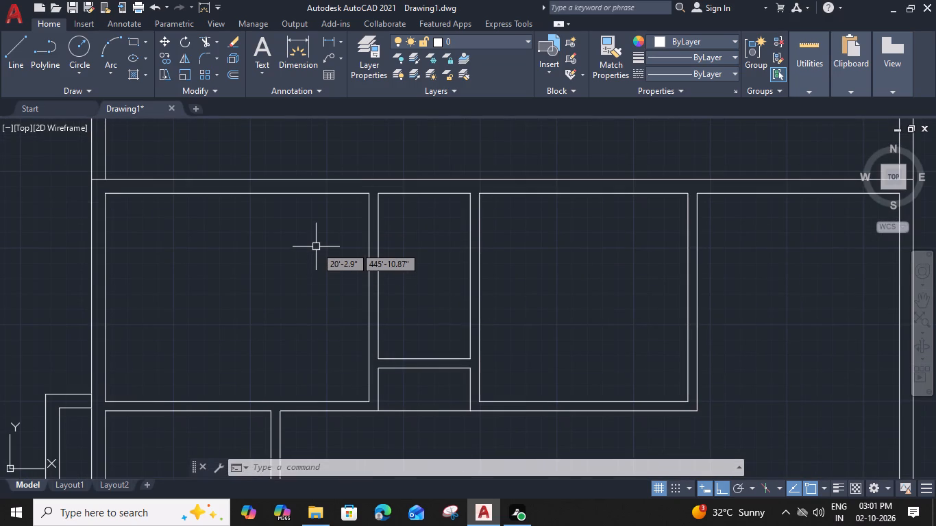
{"action": "middle_click_drag", "start_coordinate": [382, 212], "coordinate": [382, 258]}
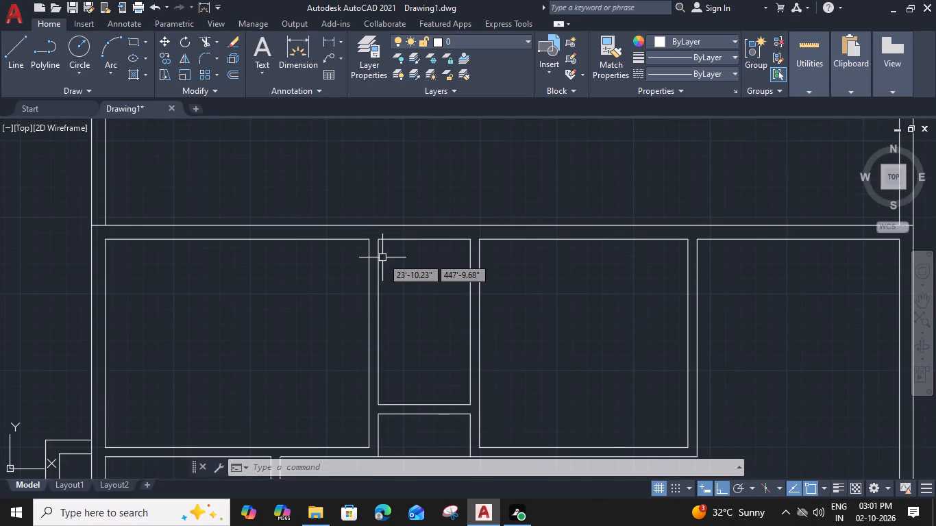
{"action": "type", "text": "l"}
{"action": "key", "text": "space"}
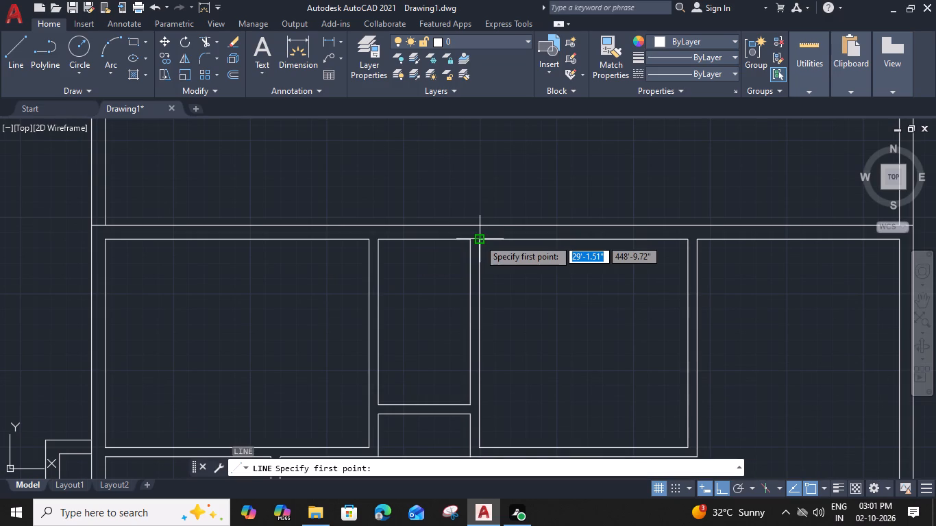
{"action": "left_click", "coordinate": [480, 227]}
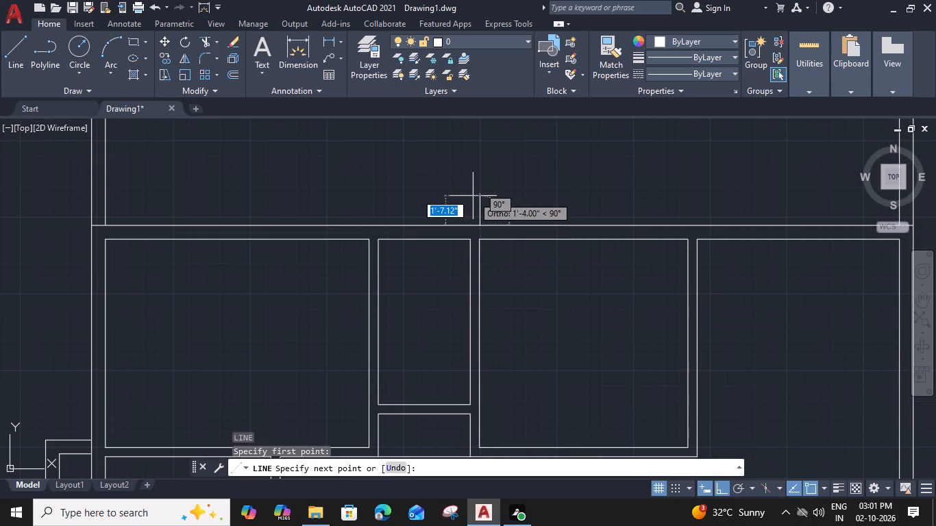
{"action": "key", "text": "1"}
{"action": "key", "text": "apostrophe"}
{"action": "type", "text": "9\""}
{"action": "key", "text": "shift+Return"}
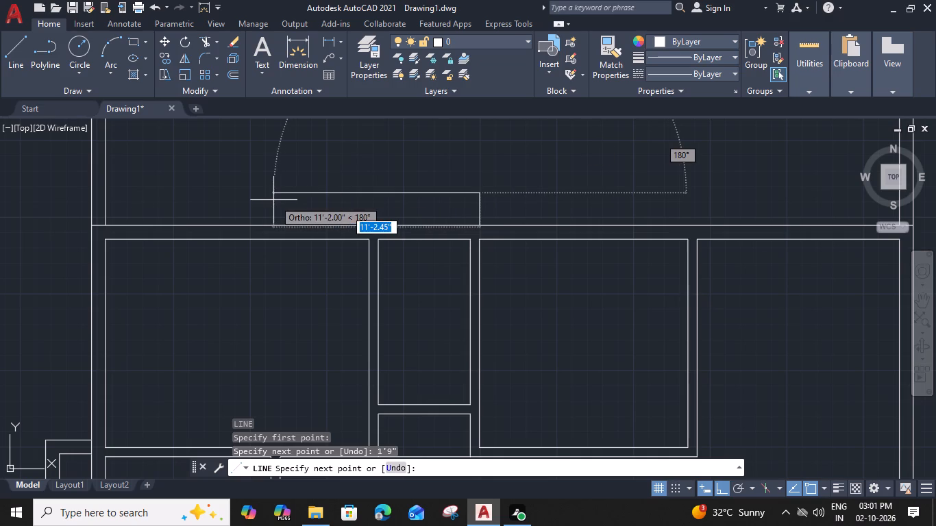
{"action": "key", "text": "Escape"}
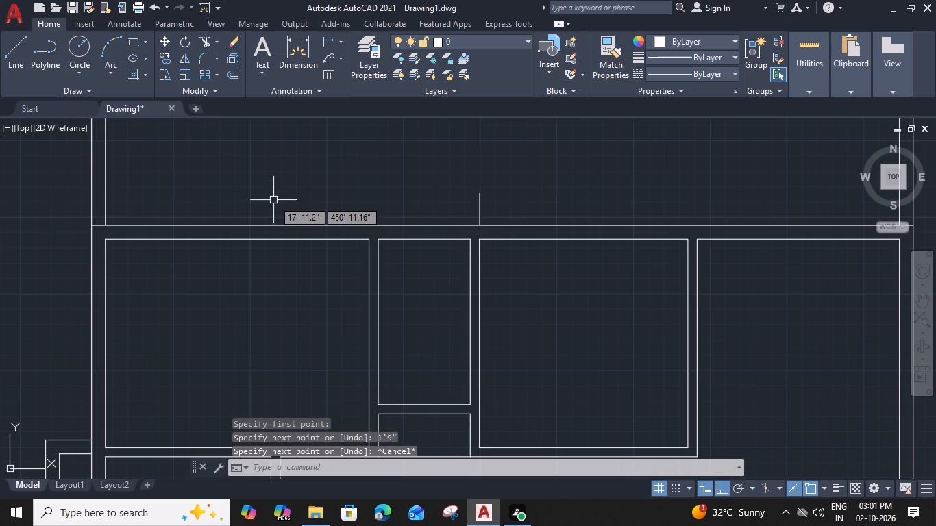
Draw a line from the upper-left room's top inner face to the wall's outer face, up 1'9", and across to the existing 1'9" line's top end.
{"action": "type", "text": "l"}
{"action": "key", "text": "space"}
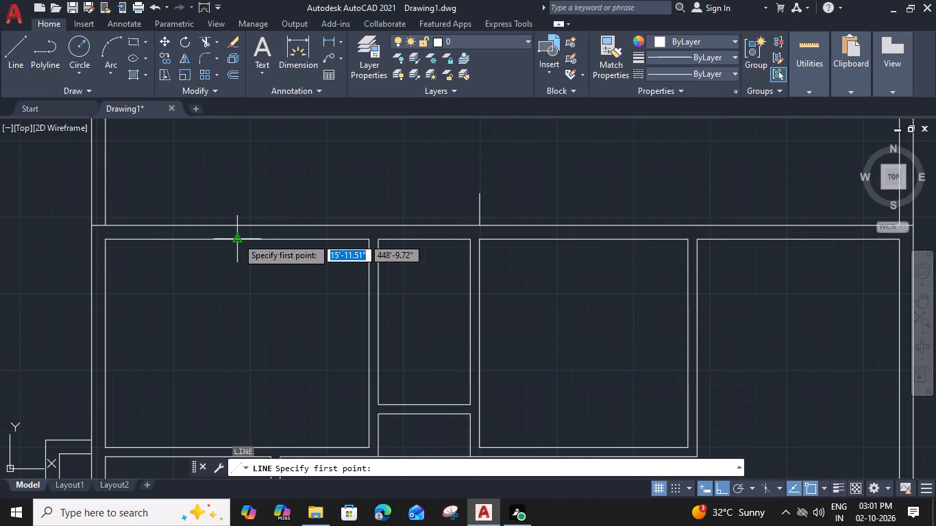
{"action": "left_click", "coordinate": [314, 238]}
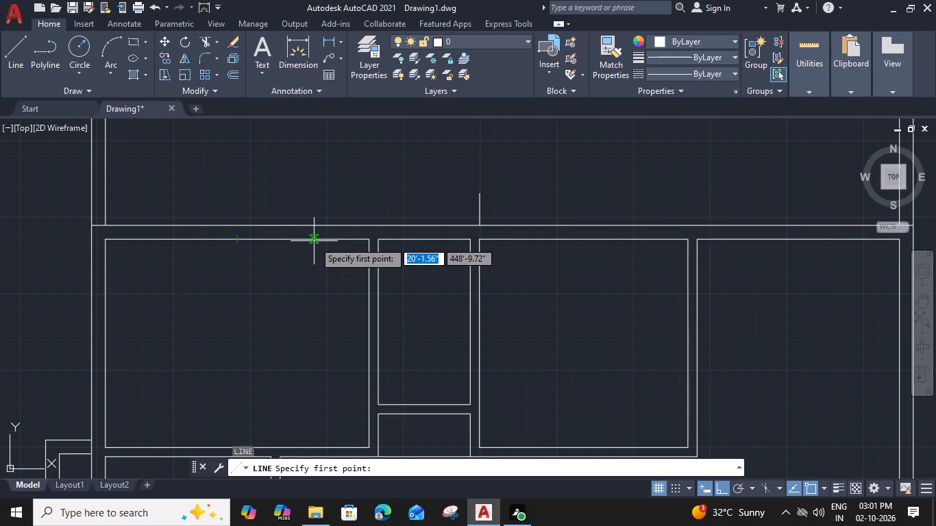
{"action": "left_click", "coordinate": [315, 227]}
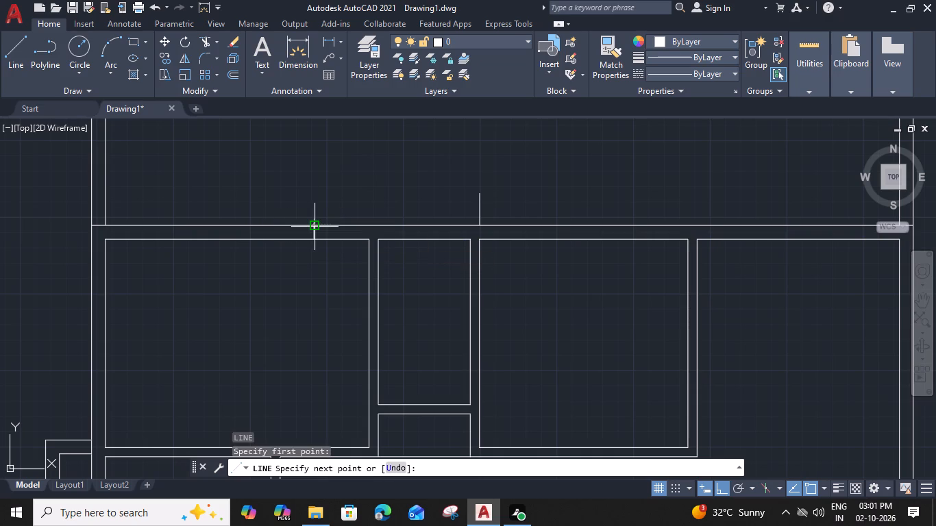
{"action": "type", "text": "1'9\""}
{"action": "key", "text": "Return"}
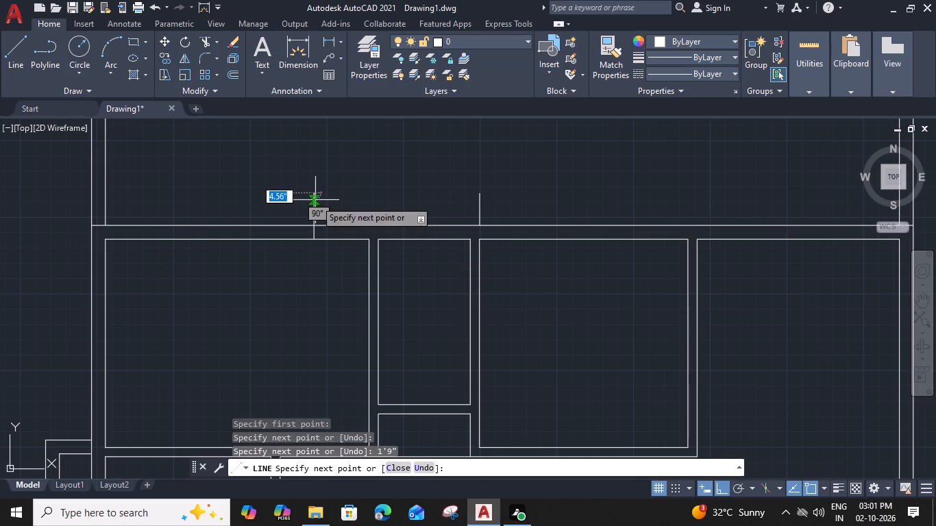
{"action": "left_click", "coordinate": [477, 197]}
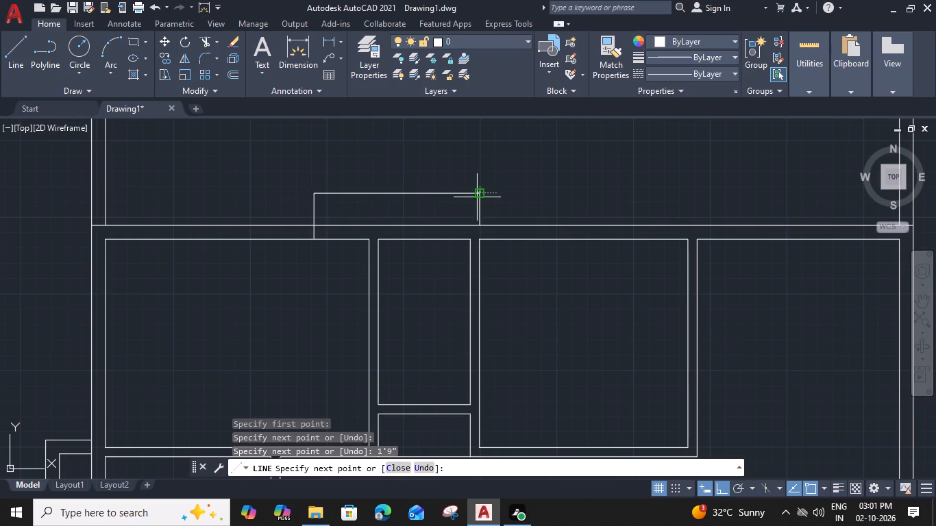
{"action": "key", "text": "Escape"}
Trim the piece of the new vertical line that crosses the thickness of the horizontal wall.
{"action": "type", "text": "tr"}
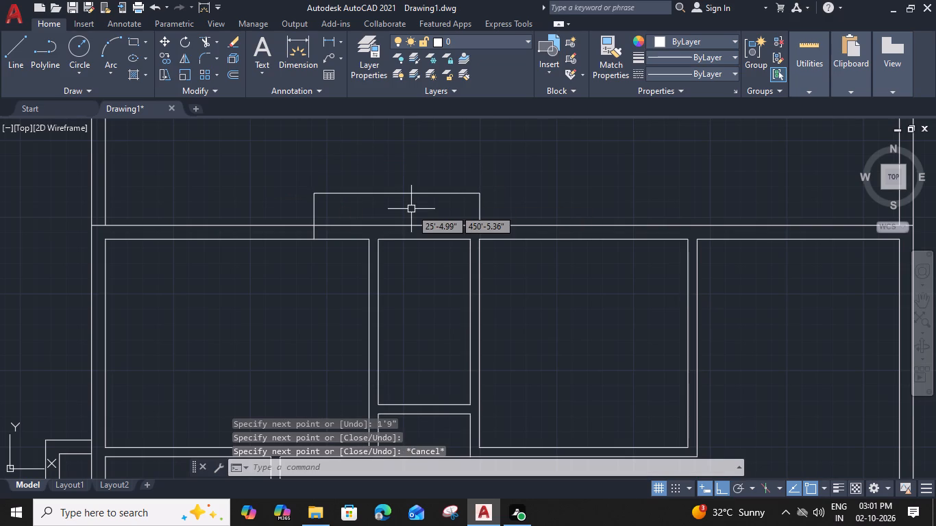
{"action": "key", "text": "space"}
{"action": "left_click", "coordinate": [314, 229]}
{"action": "key", "text": "Escape"}
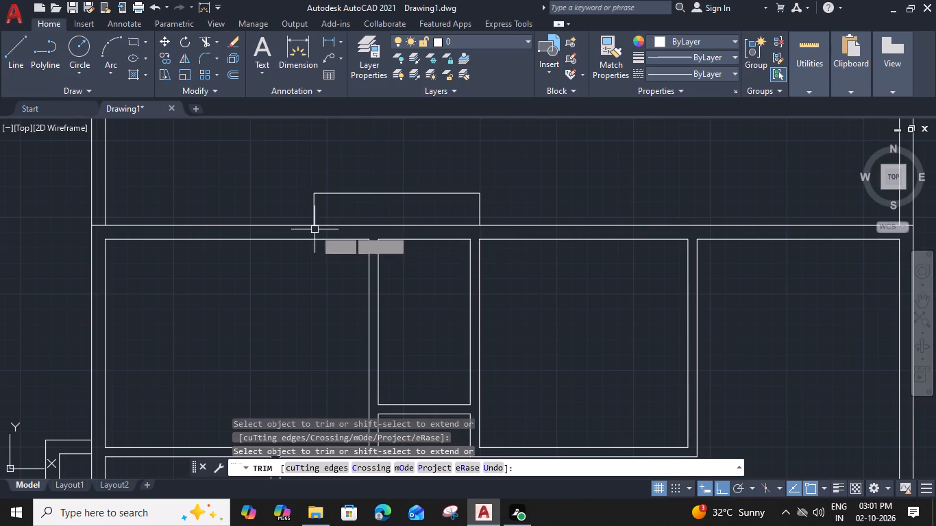
Offset the three lines of the projection above the upper rooms 9" outward.
{"action": "left_click", "coordinate": [478, 211]}
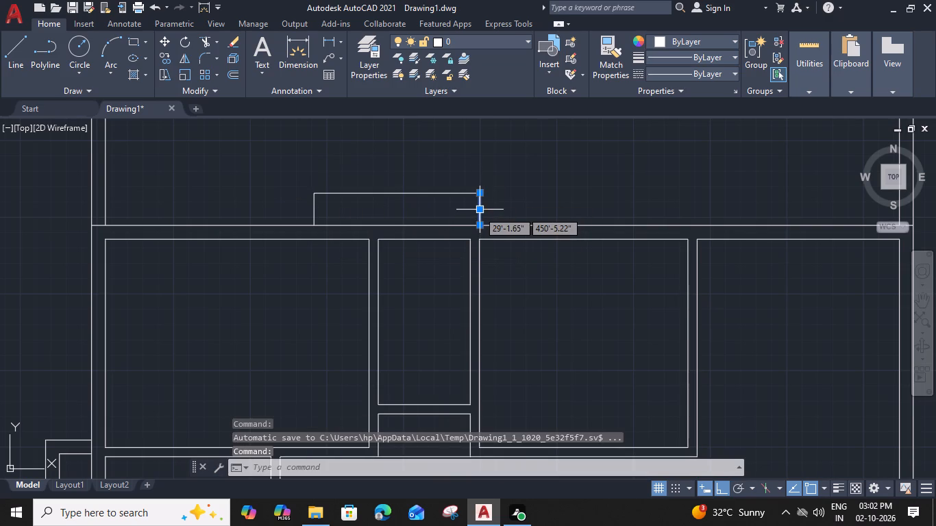
{"action": "key", "text": "o"}
{"action": "key", "text": "space"}
{"action": "type", "text": "9"}
{"action": "key", "text": "shift+quotedbl"}
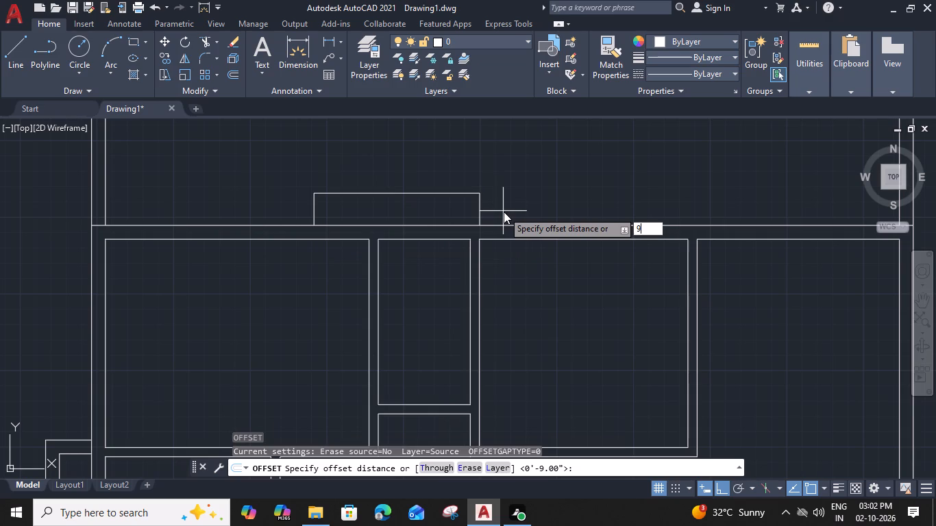
{"action": "key", "text": "Return"}
{"action": "left_click", "coordinate": [503, 211]}
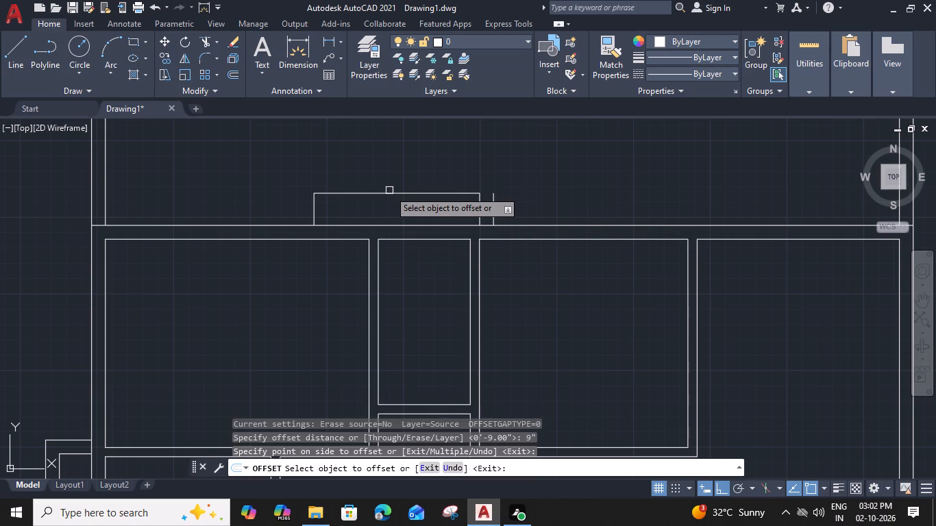
{"action": "left_click", "coordinate": [390, 192]}
{"action": "left_click", "coordinate": [390, 165]}
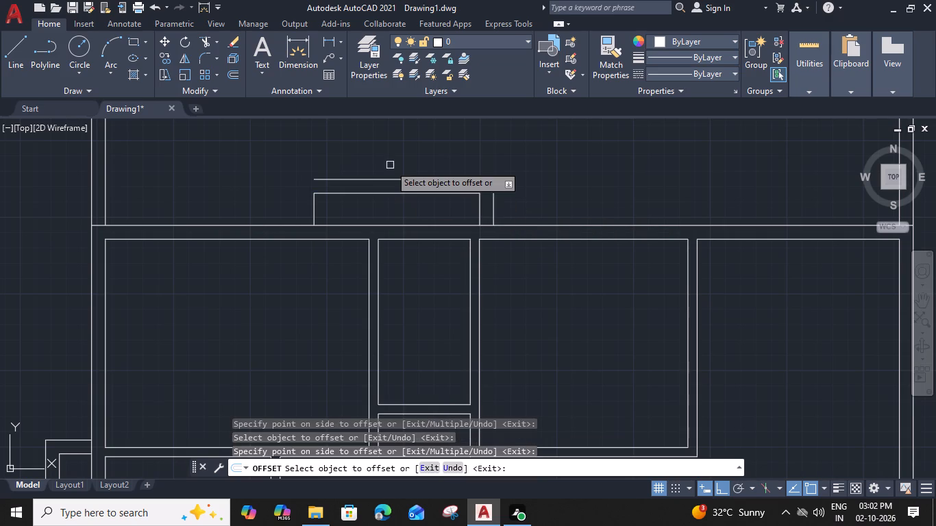
{"action": "left_click", "coordinate": [315, 214]}
{"action": "left_click", "coordinate": [278, 212]}
{"action": "key", "text": "Escape"}
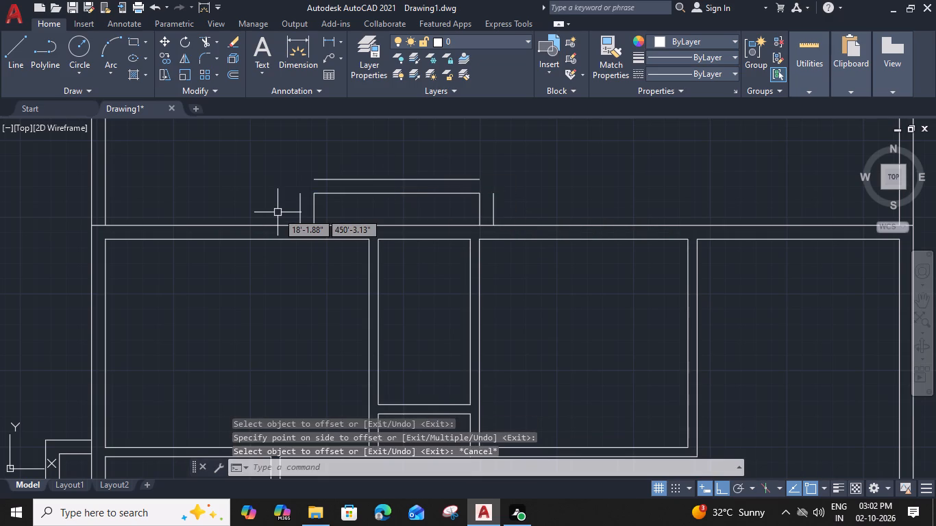
Fillet the outward offset lines of the upper projection into square outer corners.
{"action": "key", "text": "f"}
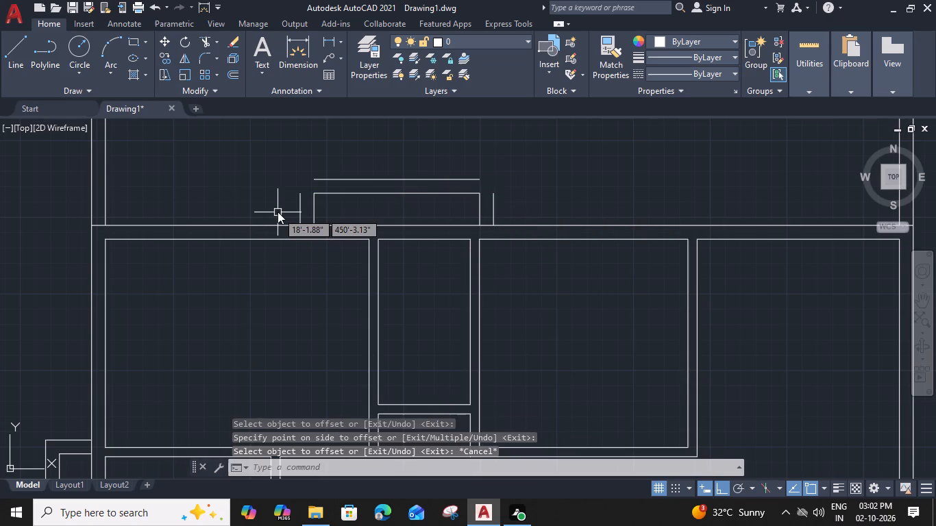
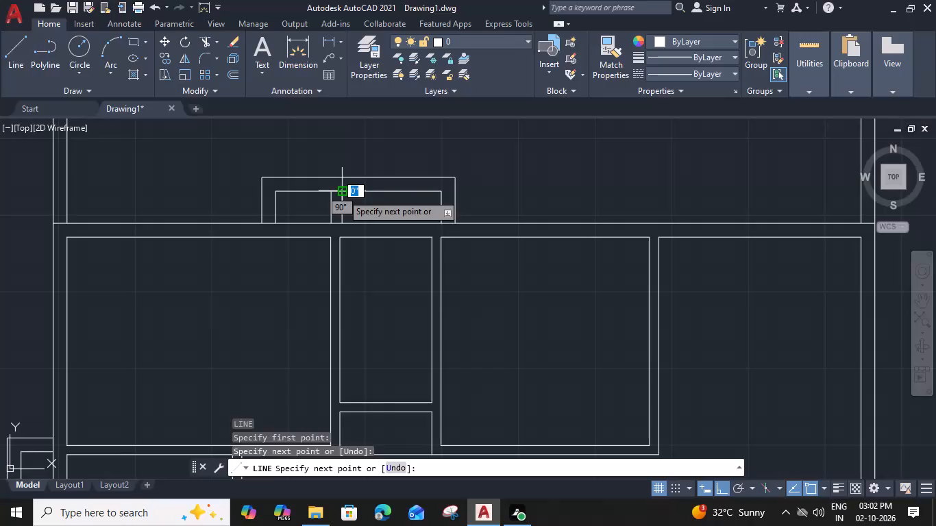
Extend the upper projection's two middle vertical lines to its outer line and trim the inner horizontal line between them.
{"action": "scroll", "coordinate": [332, 211], "scroll_direction": "up", "scroll_amount": 2}
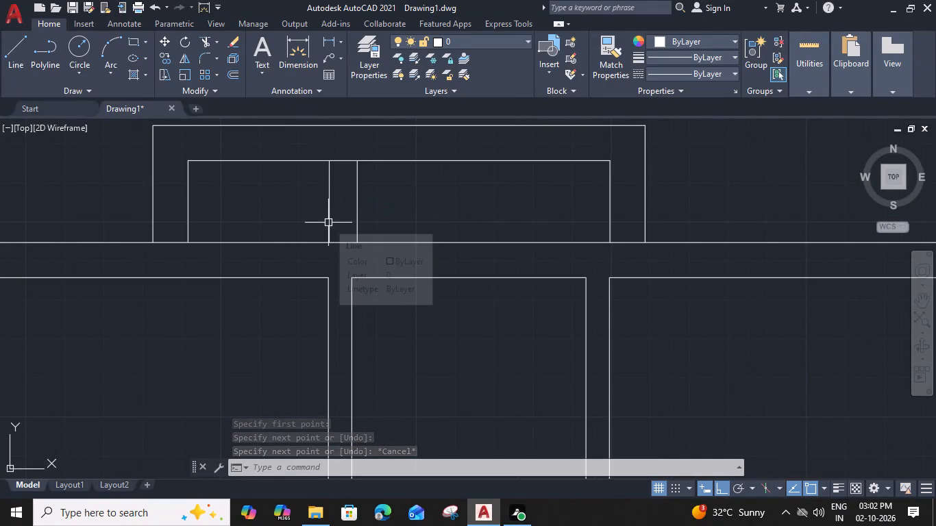
{"action": "left_click", "coordinate": [328, 216]}
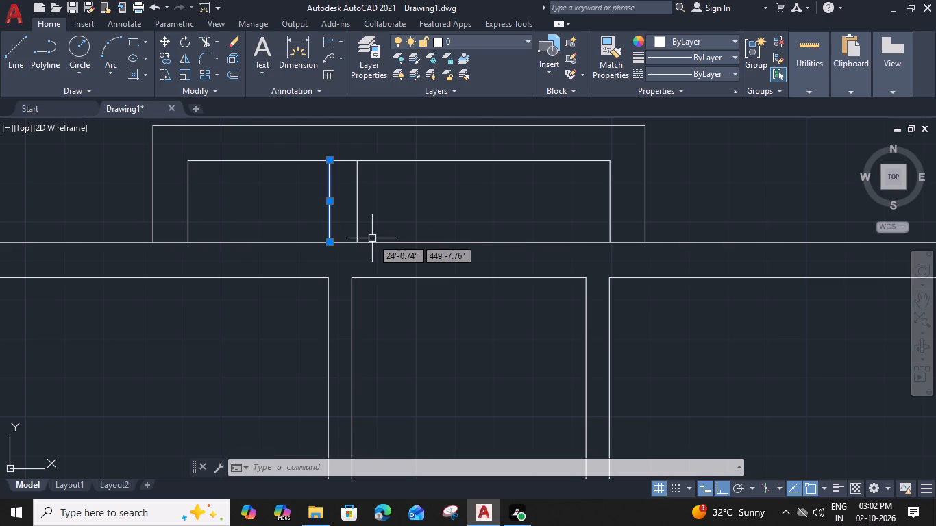
{"action": "key", "text": "Escape"}
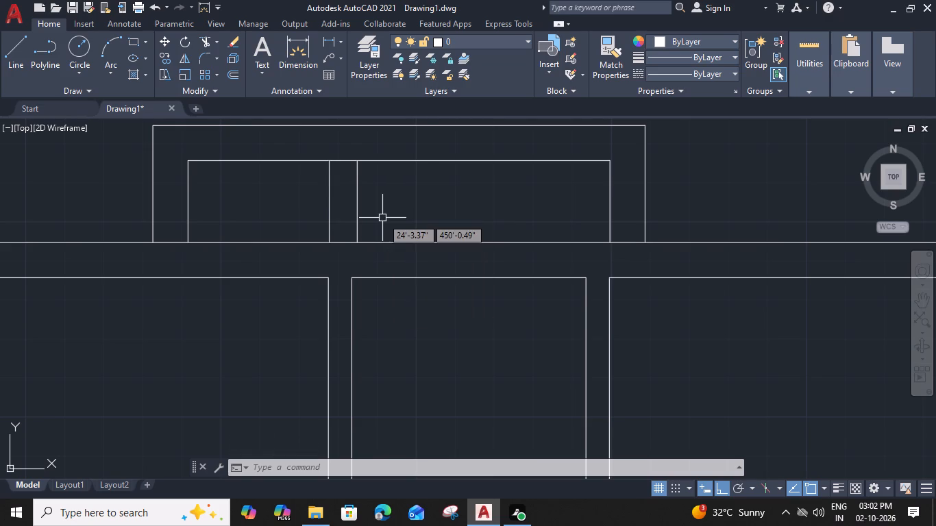
{"action": "scroll", "coordinate": [376, 186], "scroll_direction": "down", "scroll_amount": 1}
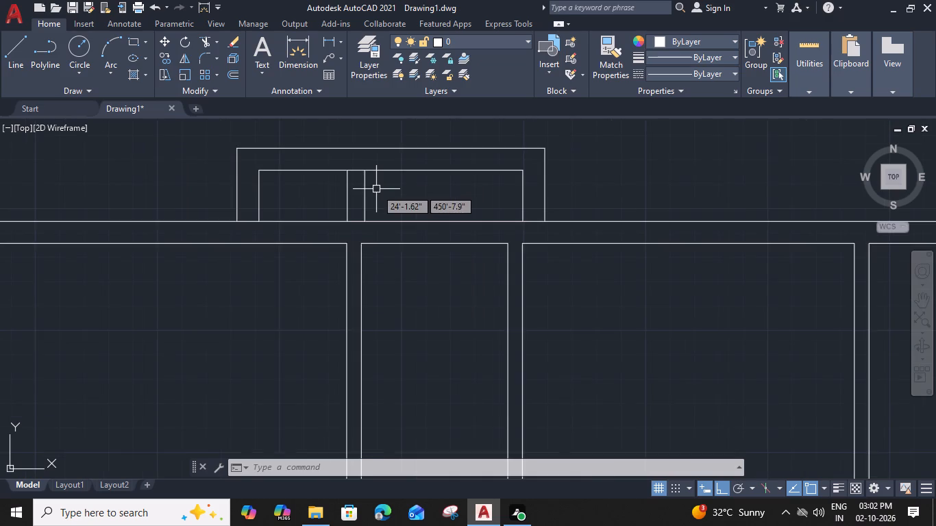
{"action": "middle_click_drag", "start_coordinate": [373, 189], "coordinate": [360, 179]}
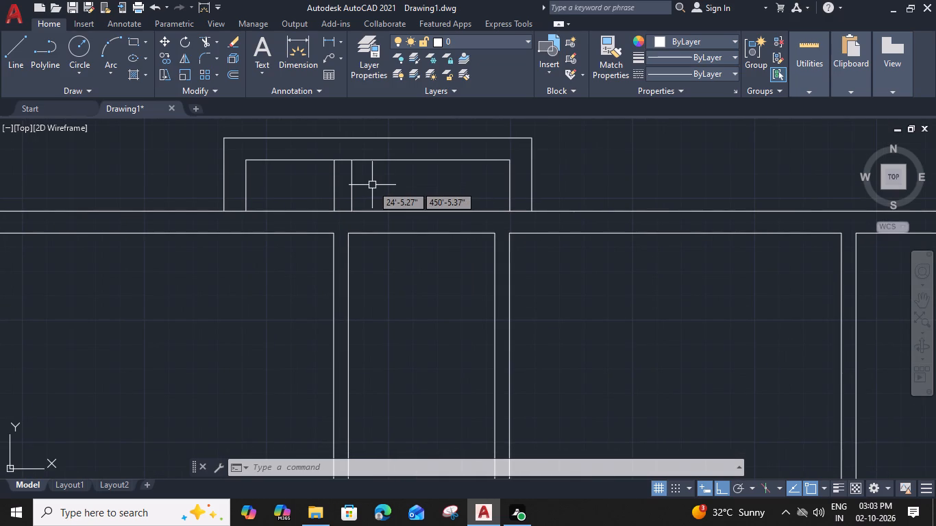
{"action": "key", "text": "e"}
{"action": "key", "text": "x"}
{"action": "key", "text": "space"}
{"action": "left_click", "coordinate": [367, 181]}
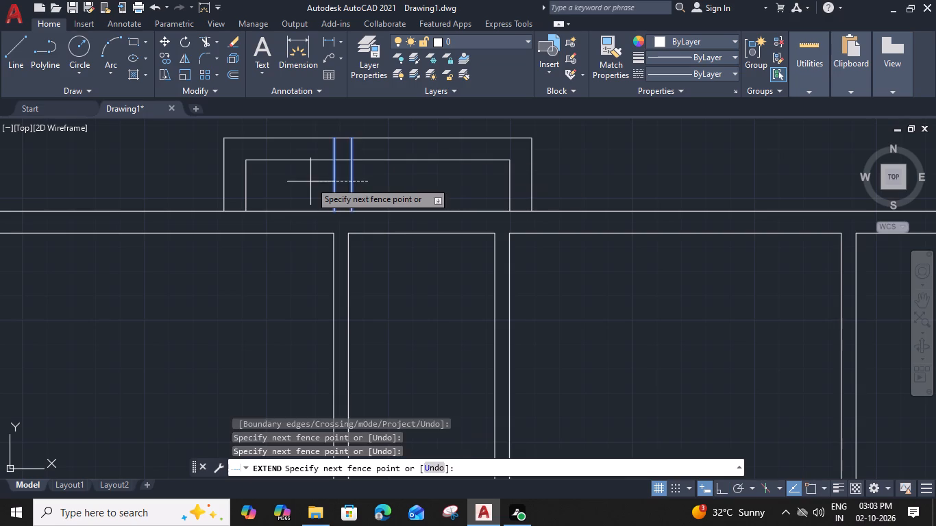
{"action": "left_click", "coordinate": [310, 181]}
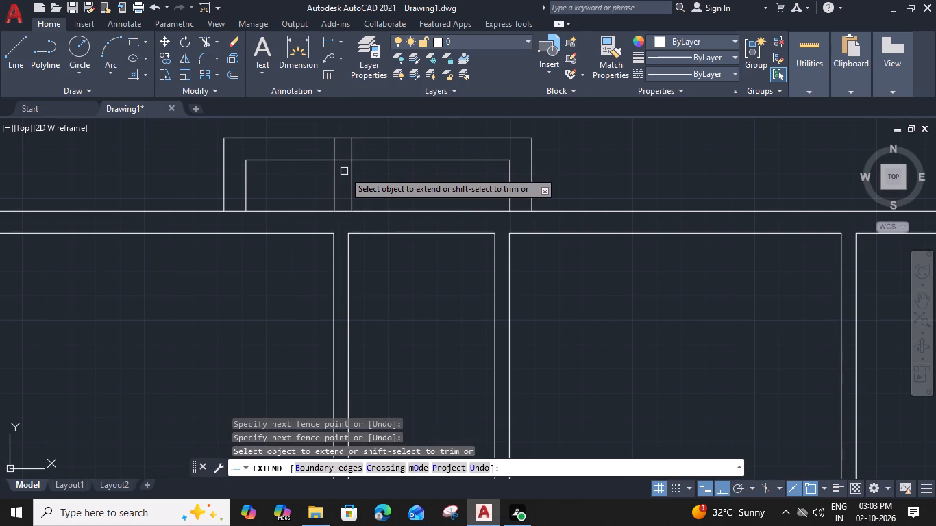
{"action": "left_click", "coordinate": [343, 160], "text": "shift"}
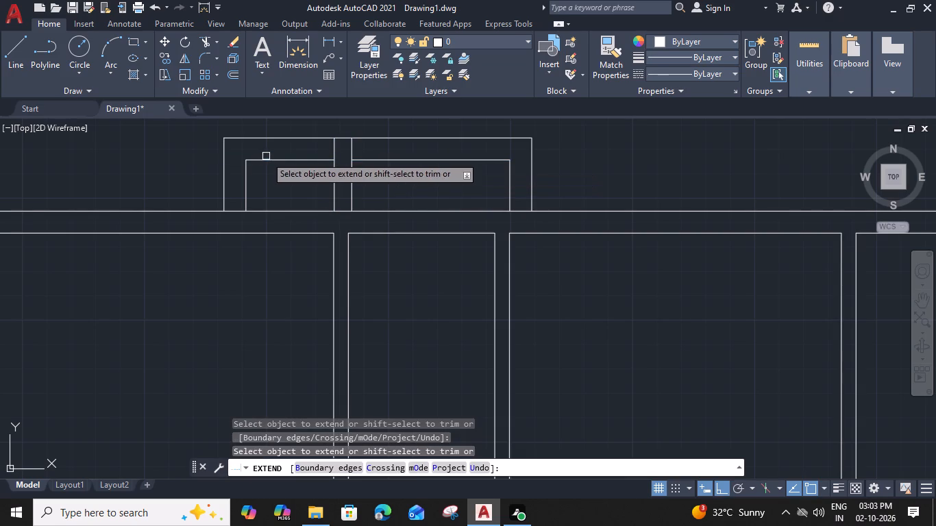
Extend the upper projection's left inner end line up to its outer line and try the same on the right inner end line.
{"action": "left_click", "coordinate": [246, 177]}
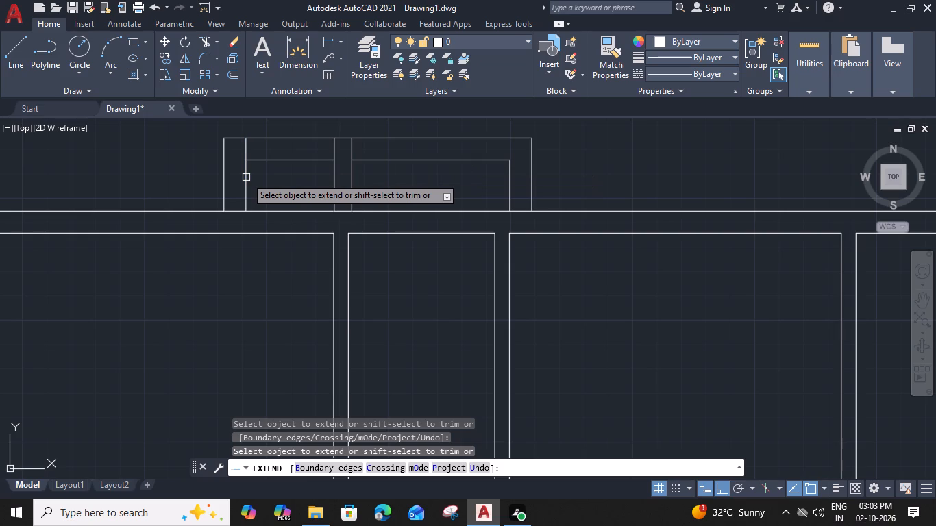
{"action": "left_click", "coordinate": [510, 180]}
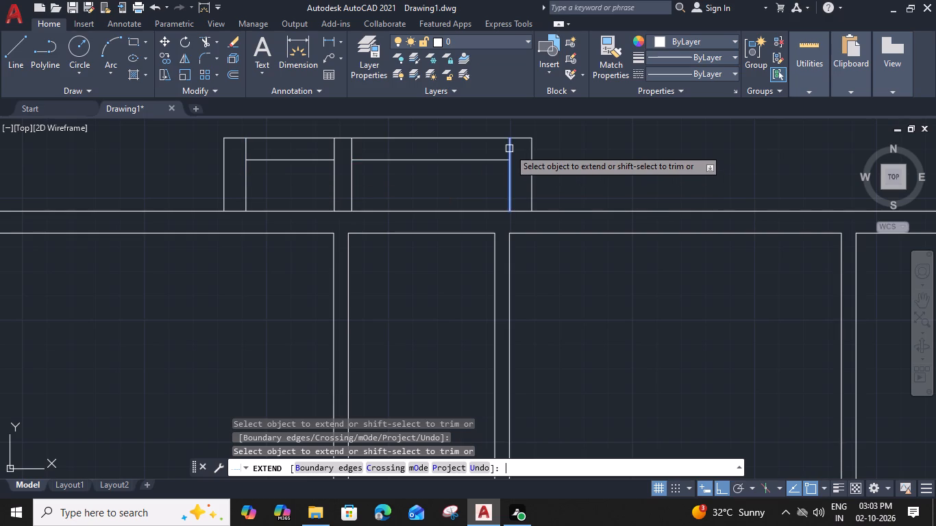
{"action": "left_click", "coordinate": [509, 149], "text": "shift"}
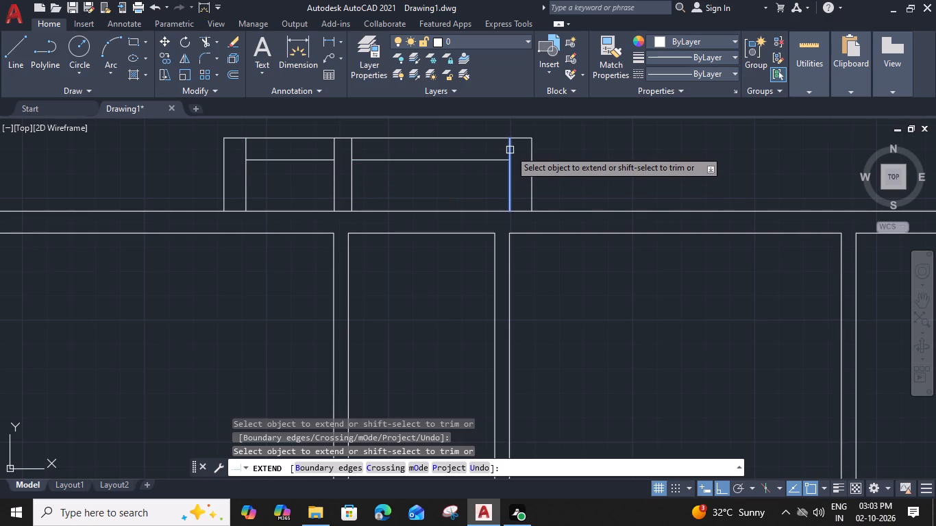
{"action": "left_click", "coordinate": [509, 150], "text": "shift"}
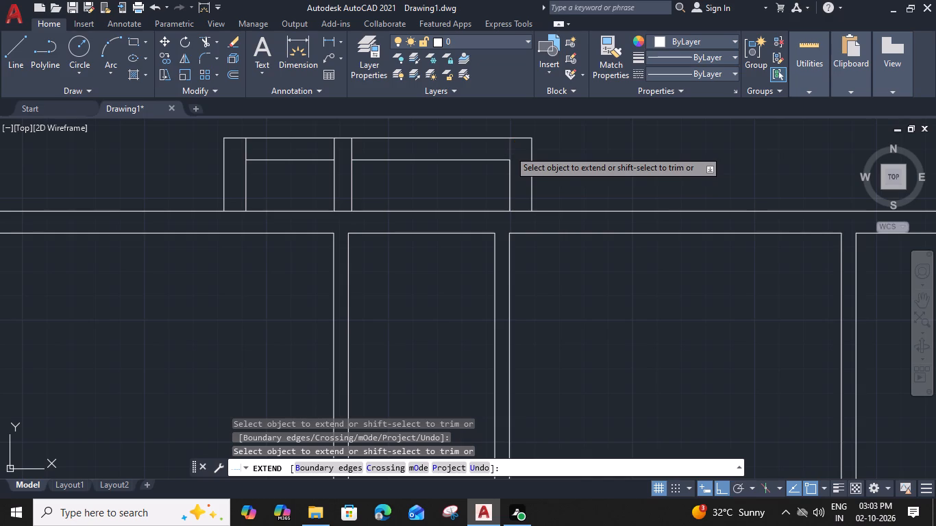
{"action": "key", "text": "Escape"}
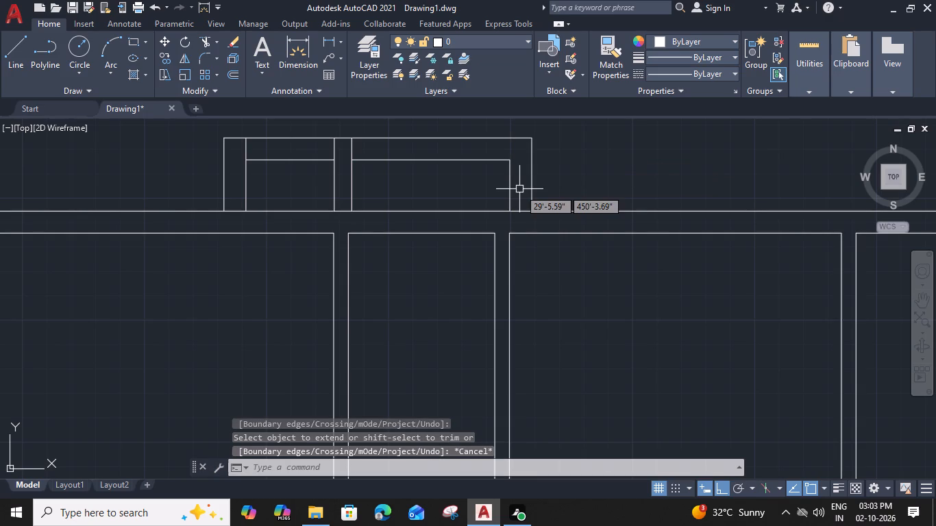
Draw a vertical line across the upper projection's 9" wall, from inner to outer line, right of the middle partition.
{"action": "type", "text": "L"}
{"action": "key", "text": "space"}
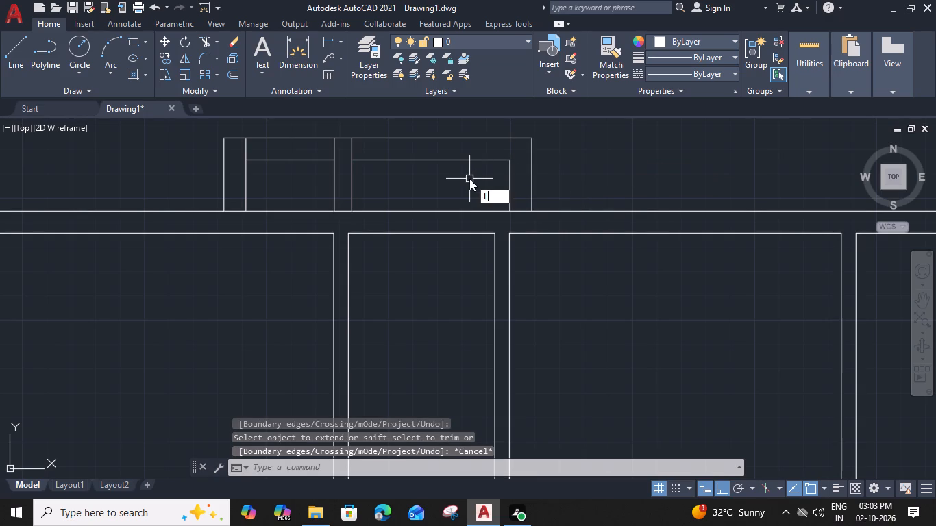
{"action": "left_click", "coordinate": [463, 160]}
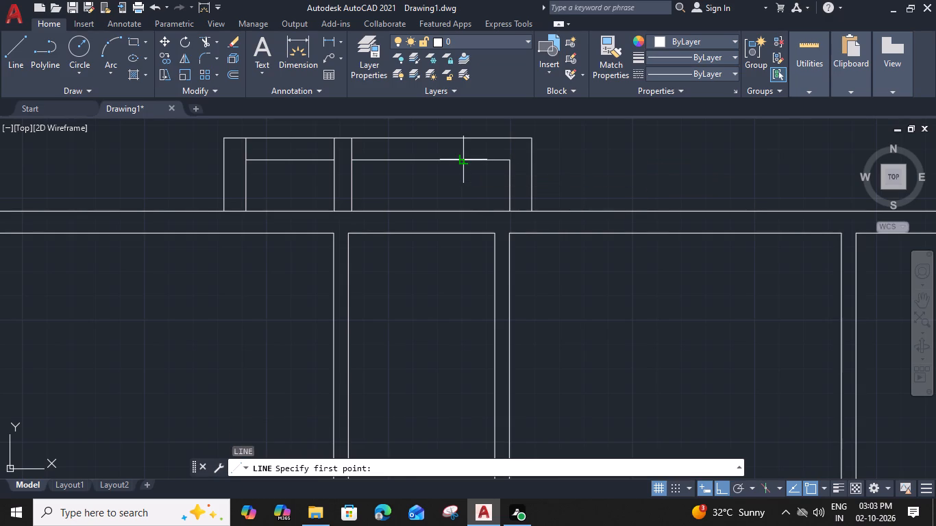
{"action": "left_click", "coordinate": [463, 140]}
{"action": "key", "text": "Escape"}
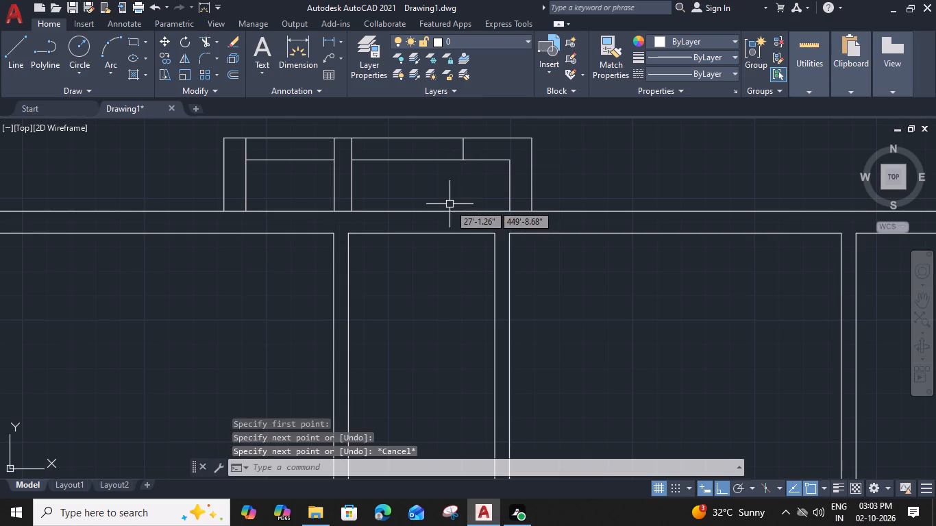
Trim the main wall's outer line where the upper projection's two end walls and middle partition meet it.
{"action": "type", "text": "TR"}
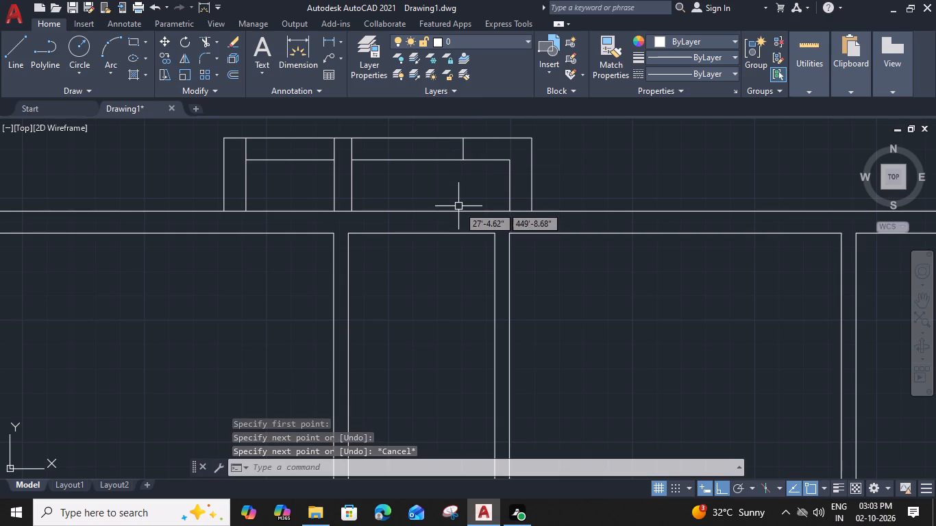
{"action": "key", "text": "space"}
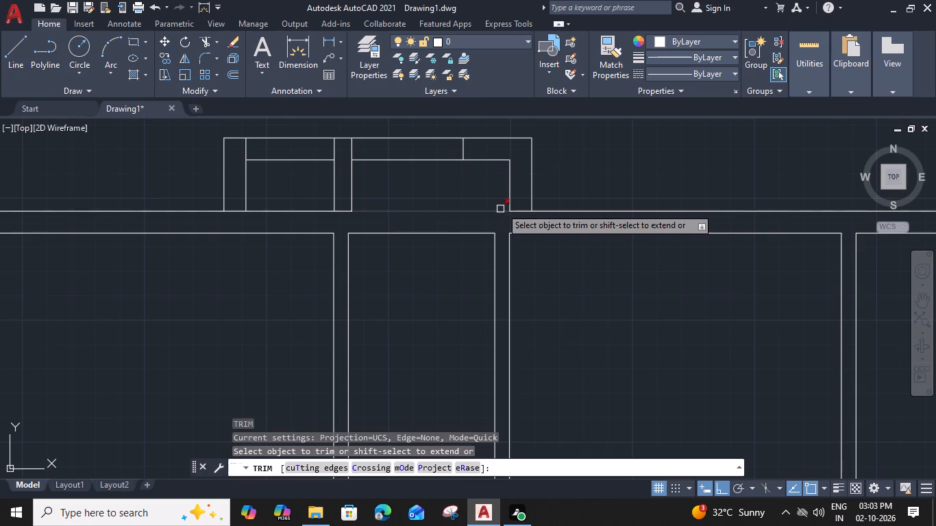
{"action": "left_click", "coordinate": [519, 211]}
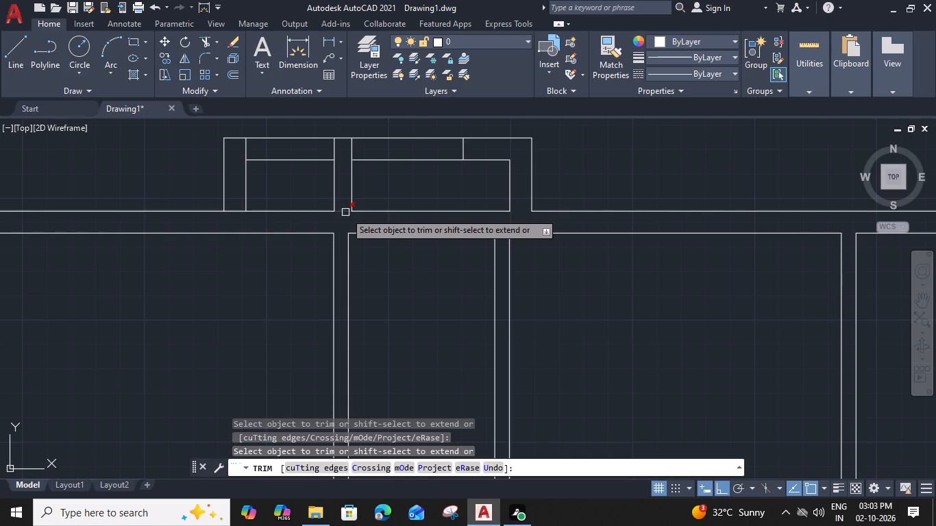
{"action": "left_click", "coordinate": [343, 211]}
{"action": "left_click", "coordinate": [234, 210]}
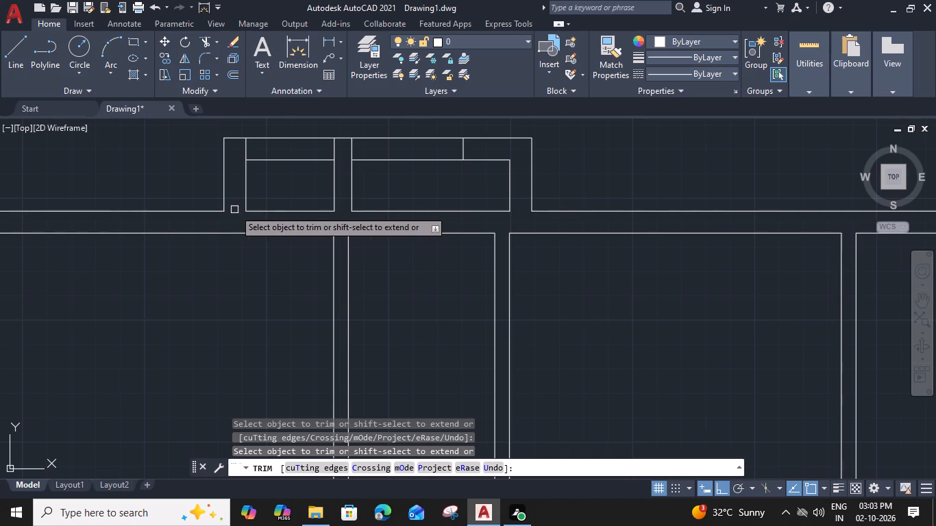
{"action": "key", "text": "Escape"}
Look over the rest of the plan down to the bottom outer wall below the narrow room.
{"action": "scroll", "coordinate": [396, 251], "scroll_direction": "down", "scroll_amount": 2}
{"action": "middle_click_drag", "start_coordinate": [415, 271], "coordinate": [411, 231]}
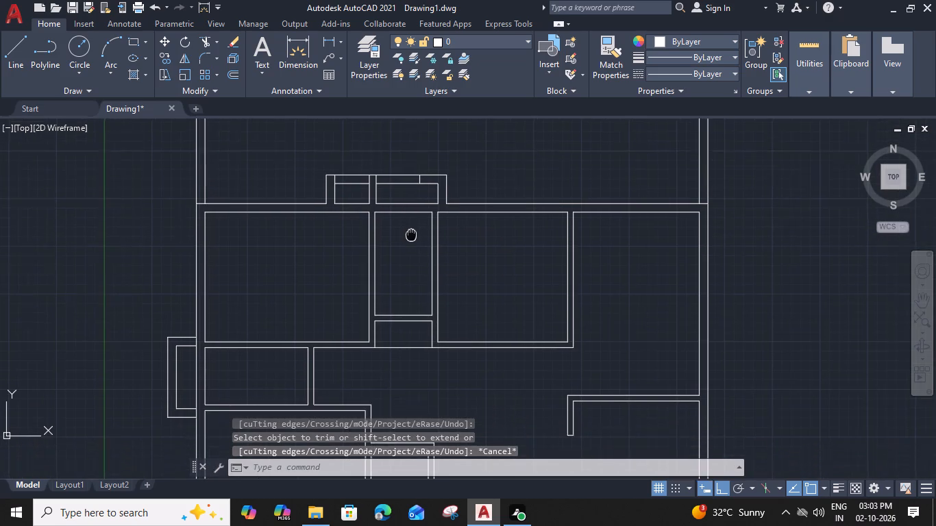
{"action": "middle_click_drag", "start_coordinate": [446, 331], "coordinate": [412, 301]}
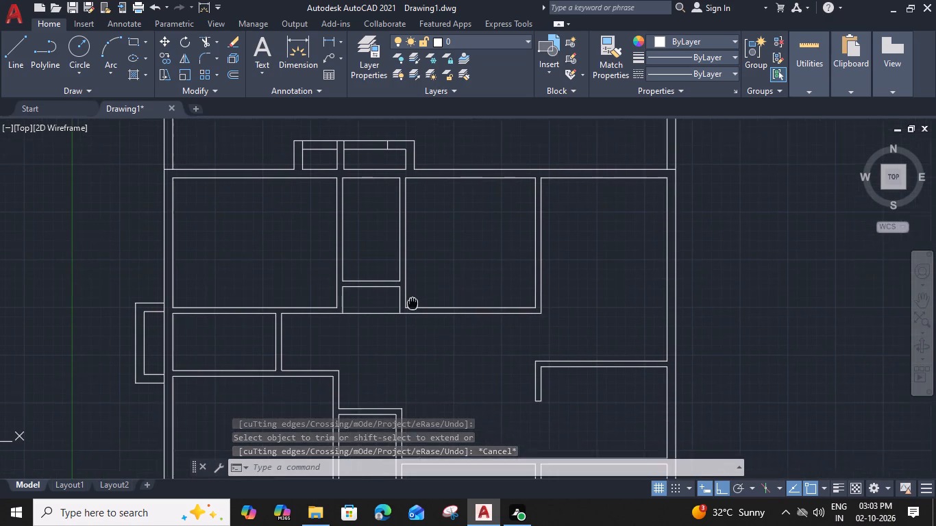
{"action": "middle_click_drag", "start_coordinate": [412, 301], "coordinate": [406, 281]}
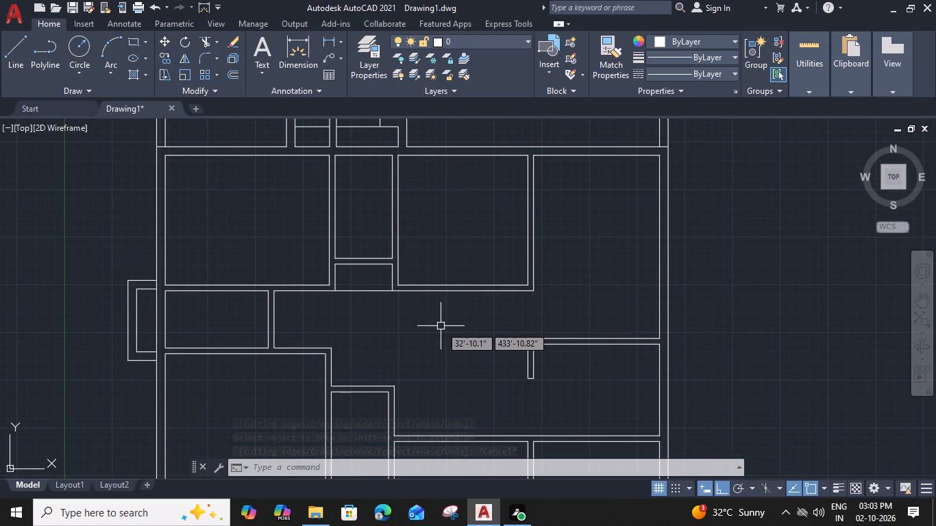
{"action": "middle_click_drag", "start_coordinate": [562, 303], "coordinate": [475, 193]}
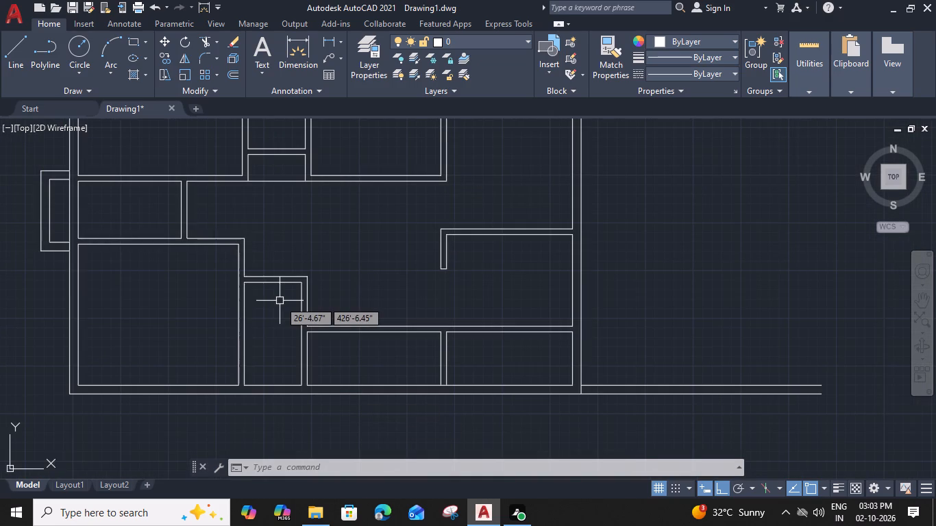
{"action": "middle_click_drag", "start_coordinate": [552, 346], "coordinate": [558, 351]}
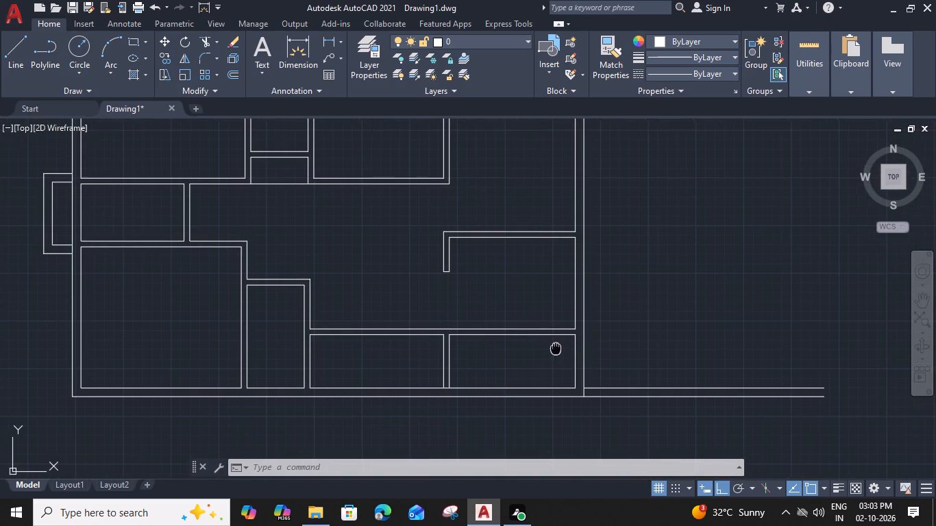
{"action": "middle_click_drag", "start_coordinate": [558, 351], "coordinate": [569, 358]}
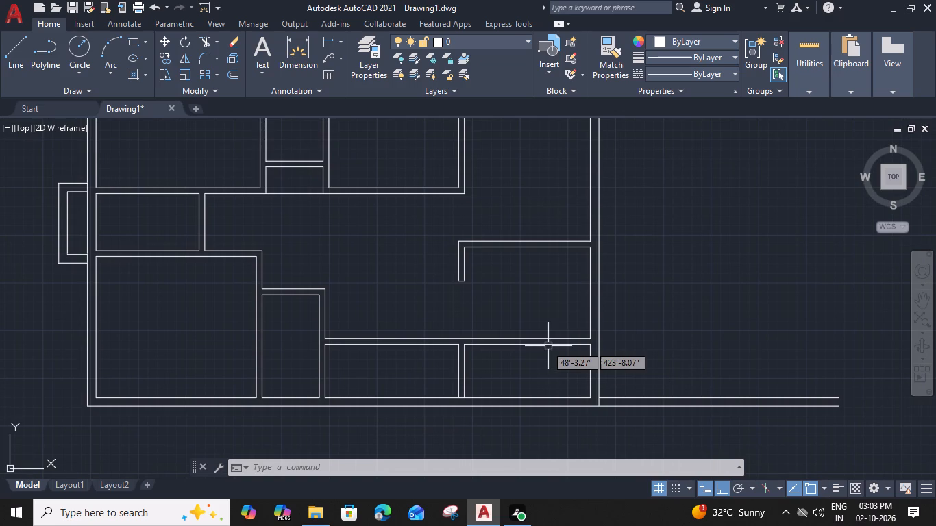
{"action": "scroll", "coordinate": [404, 345], "scroll_direction": "up", "scroll_amount": 1}
{"action": "middle_click_drag", "start_coordinate": [404, 345], "coordinate": [563, 352]}
{"action": "middle_click_drag", "start_coordinate": [491, 388], "coordinate": [493, 386]}
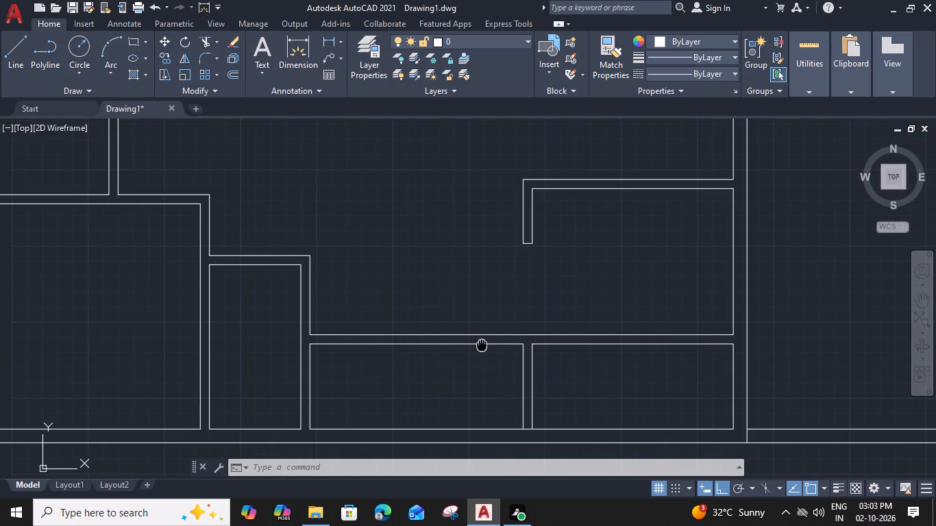
{"action": "middle_click_drag", "start_coordinate": [493, 386], "coordinate": [541, 240]}
{"action": "scroll", "coordinate": [480, 297], "scroll_direction": "up", "scroll_amount": 3}
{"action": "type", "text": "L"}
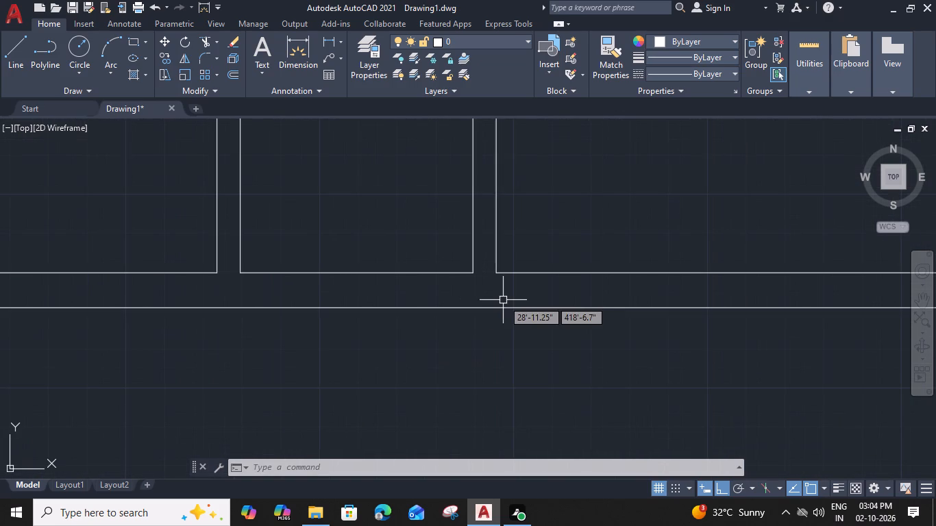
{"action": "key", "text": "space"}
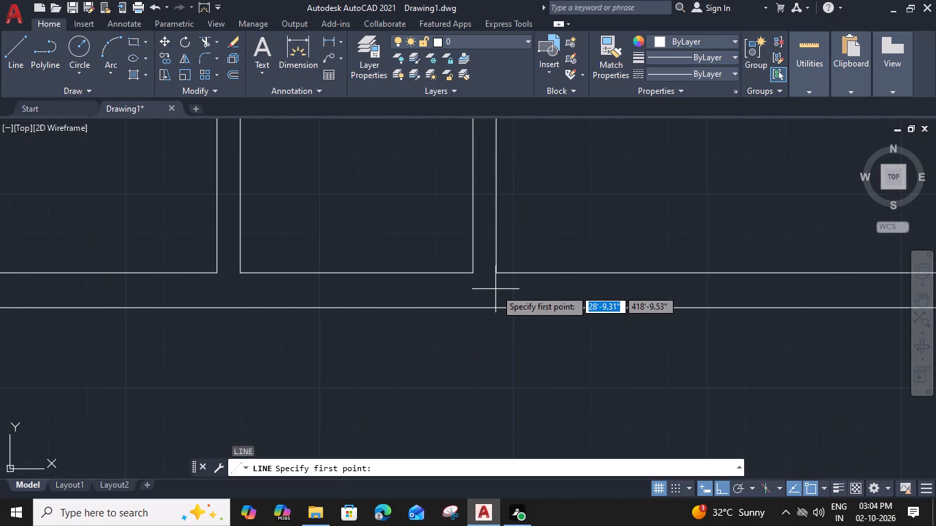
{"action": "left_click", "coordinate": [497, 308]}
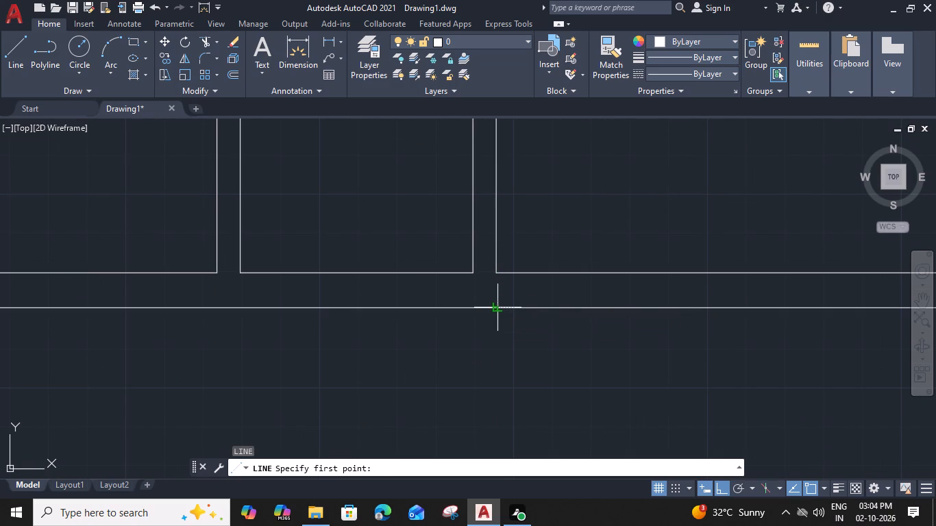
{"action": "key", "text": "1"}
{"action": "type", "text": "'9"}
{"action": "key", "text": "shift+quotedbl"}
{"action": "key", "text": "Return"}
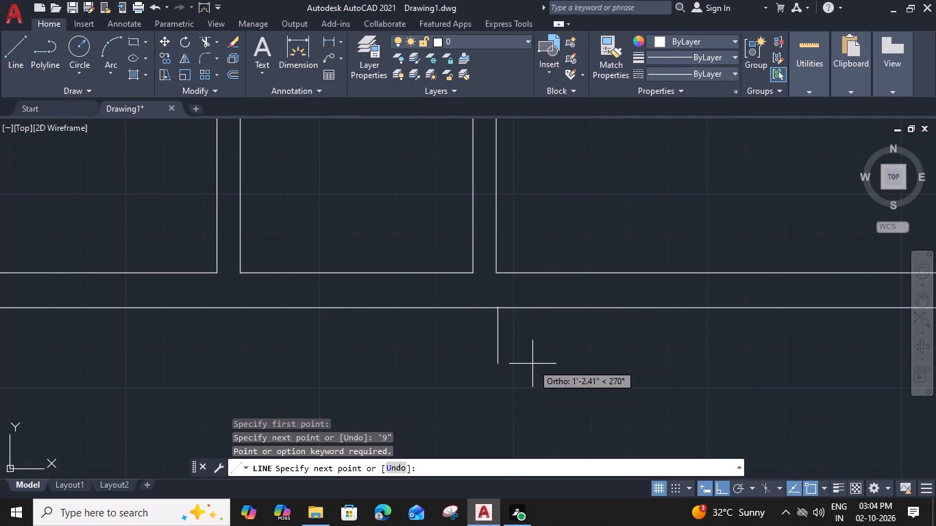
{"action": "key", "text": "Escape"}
Draw the bottom projection's inner side line 1'9" down from the outer wall line below the narrow room's right partition, plus its bottom line running left.
{"action": "type", "text": "L"}
{"action": "key", "text": "space"}
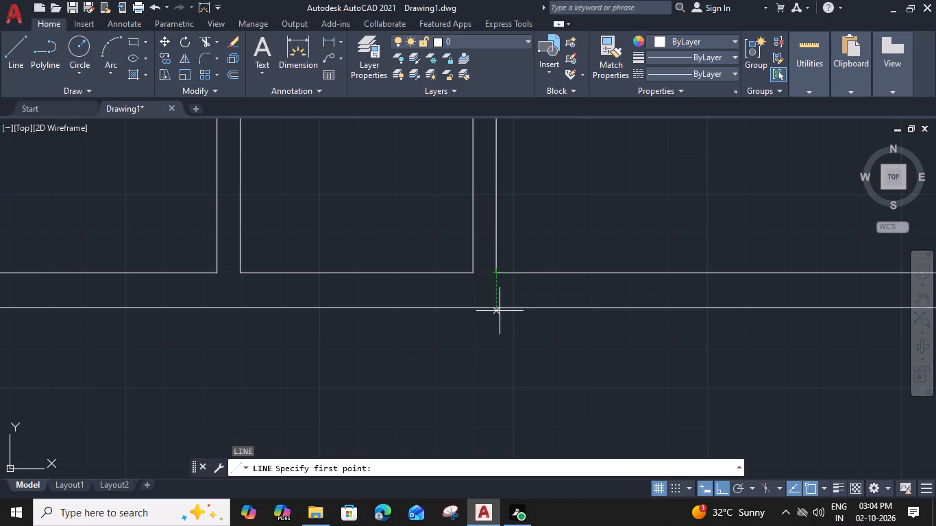
{"action": "left_click", "coordinate": [497, 308]}
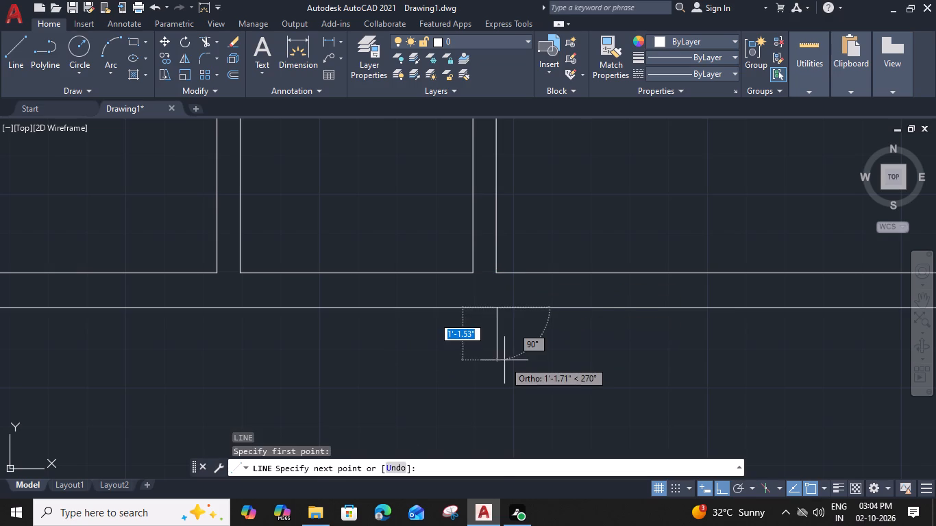
{"action": "middle_click_drag", "start_coordinate": [504, 360], "coordinate": [513, 292]}
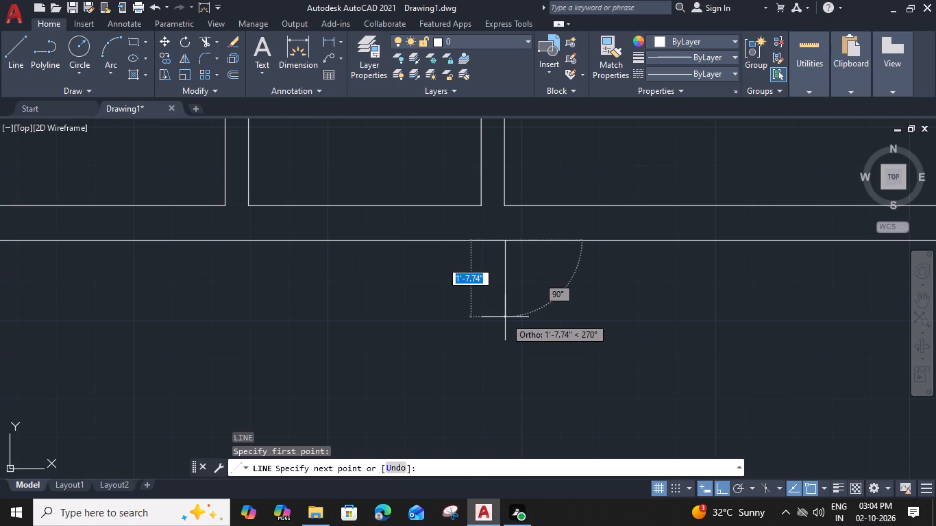
{"action": "key", "text": "1"}
{"action": "key", "text": "apostrophe"}
{"action": "type", "text": "9\""}
{"action": "key", "text": "Return"}
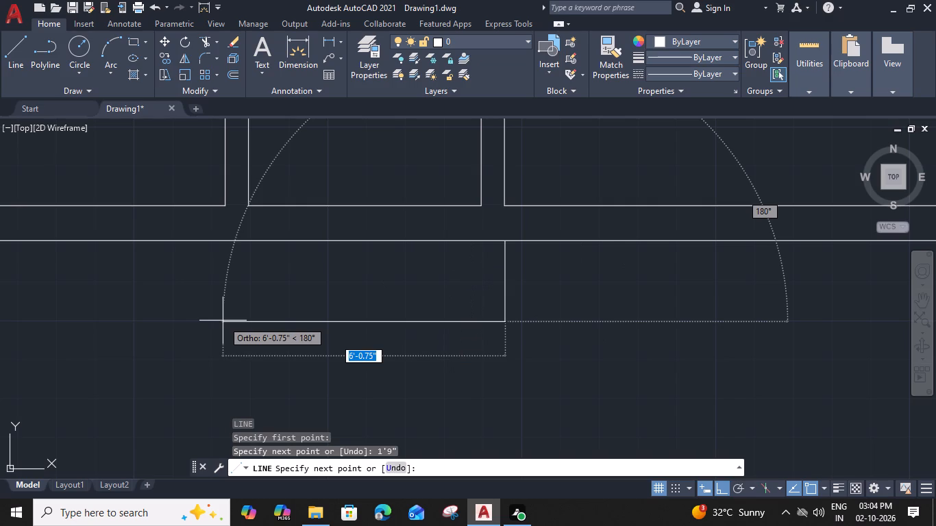
{"action": "left_click", "coordinate": [250, 320]}
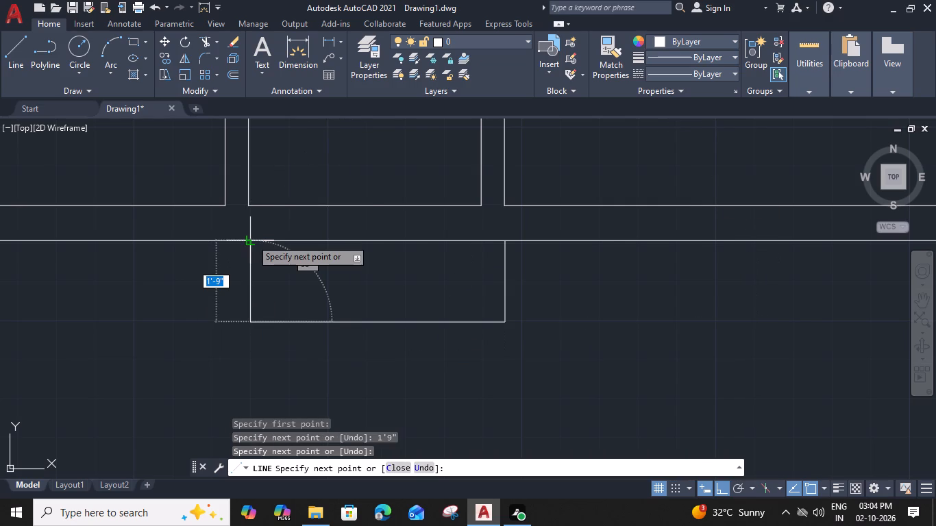
{"action": "key", "text": "Escape"}
Draw the bottom projection's left inner side line down from the outer wall line, aligned with the narrow room's left inner face, past the bottom line.
{"action": "type", "text": "L"}
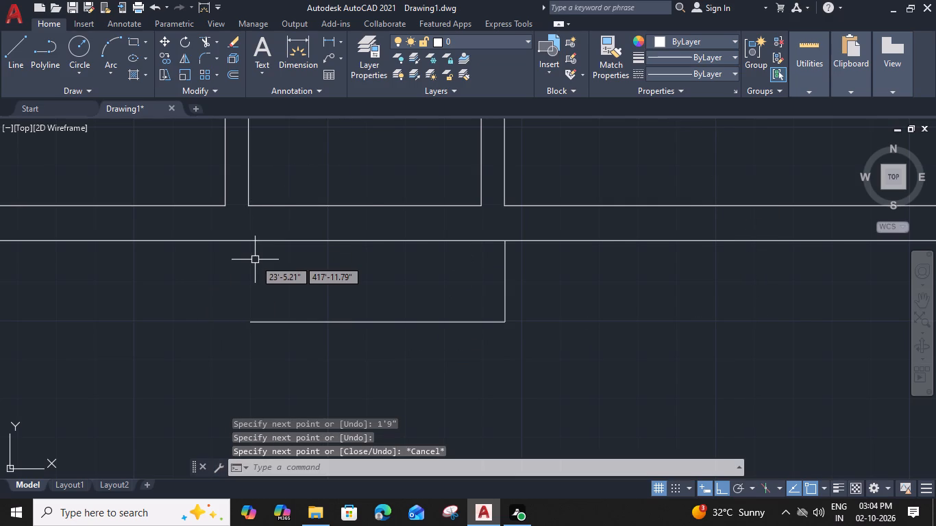
{"action": "key", "text": "space"}
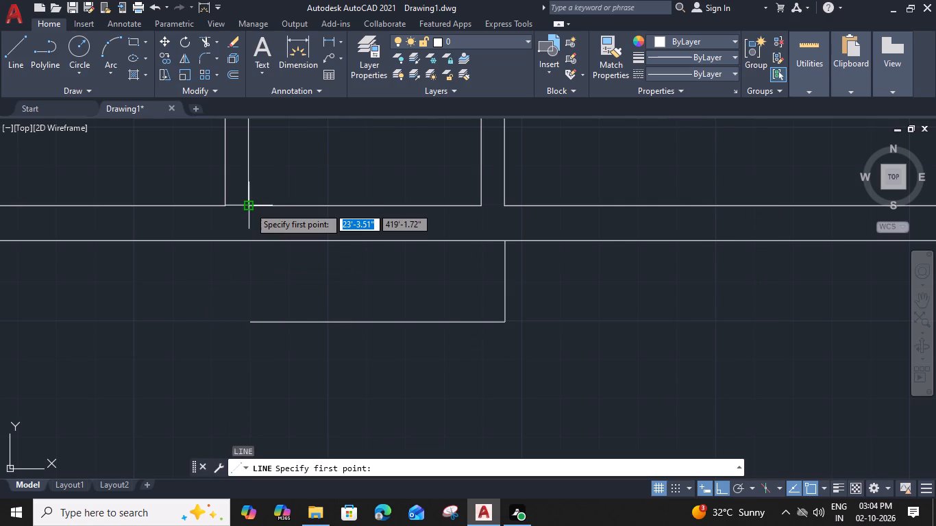
{"action": "left_click", "coordinate": [248, 242]}
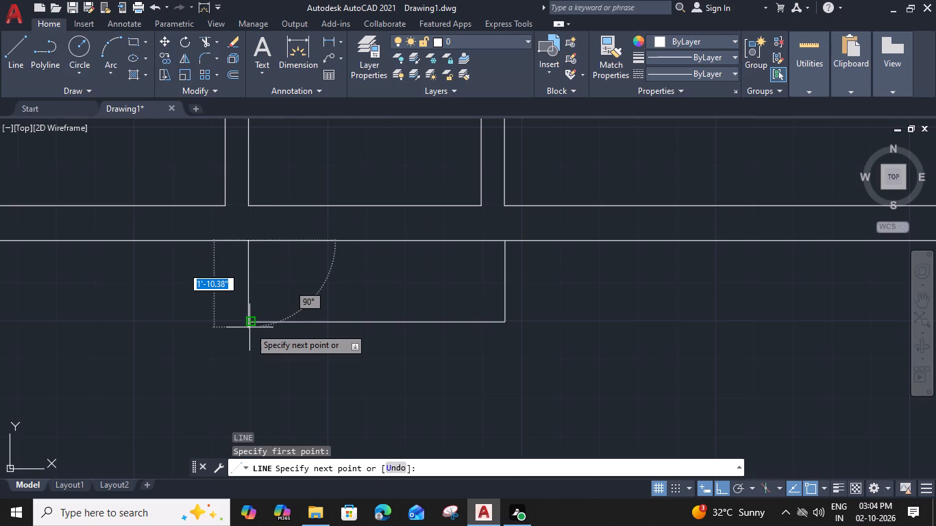
{"action": "left_click", "coordinate": [249, 358]}
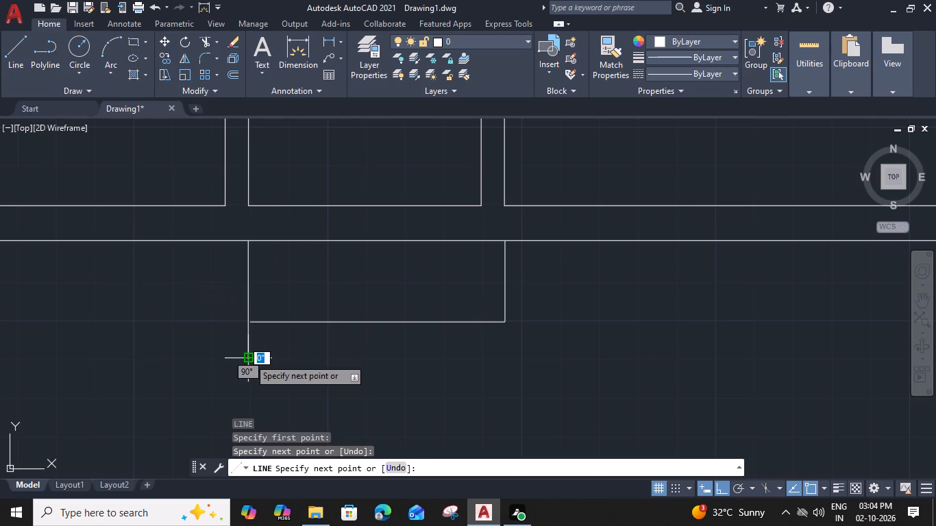
{"action": "key", "text": "Escape"}
Extend the projection's bottom line to its left side line and trim the side line's excess below that corner.
{"action": "key", "text": "e"}
{"action": "key", "text": "x"}
{"action": "key", "text": "space"}
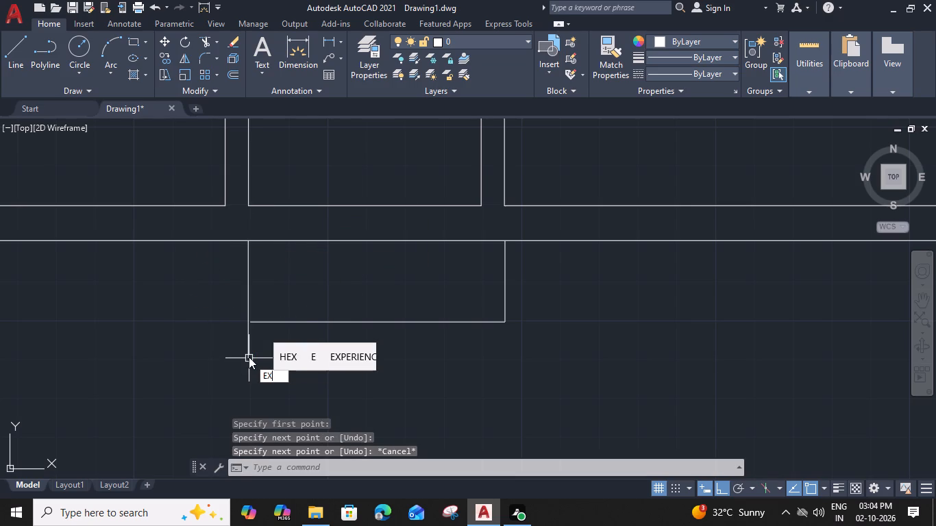
{"action": "left_click", "coordinate": [267, 323]}
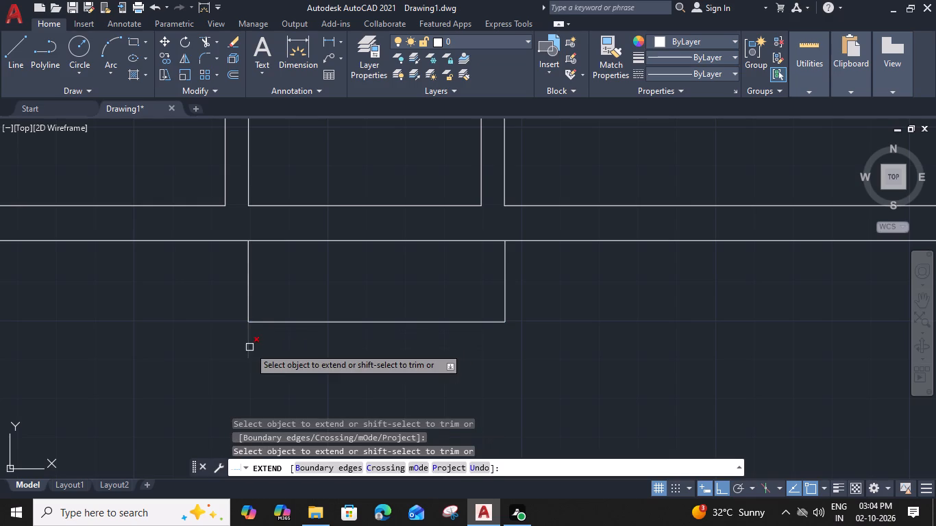
{"action": "left_click", "coordinate": [249, 347], "text": "shift"}
{"action": "key", "text": "Escape"}
Offset the bottom projection's left, right and bottom inner lines 9" outward.
{"action": "left_click", "coordinate": [245, 283]}
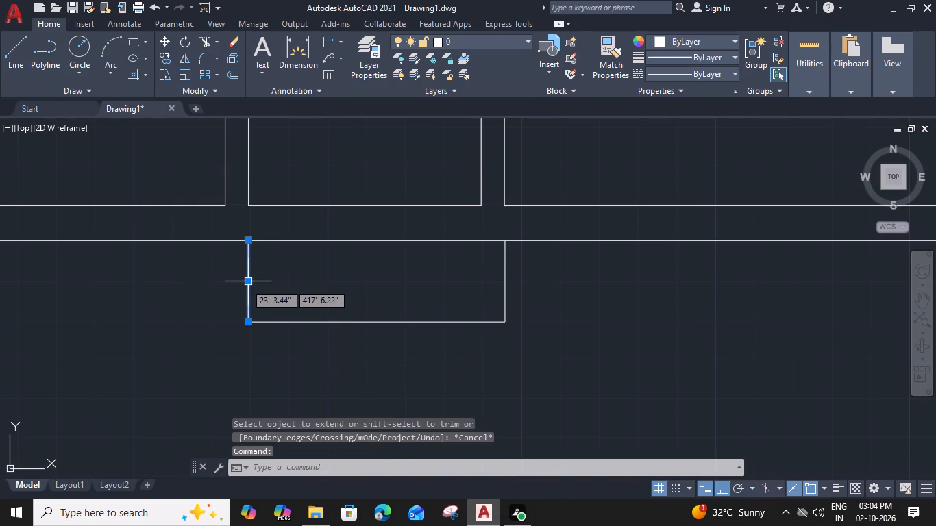
{"action": "type", "text": "O 9\""}
{"action": "key", "text": "Return"}
{"action": "left_click", "coordinate": [211, 304]}
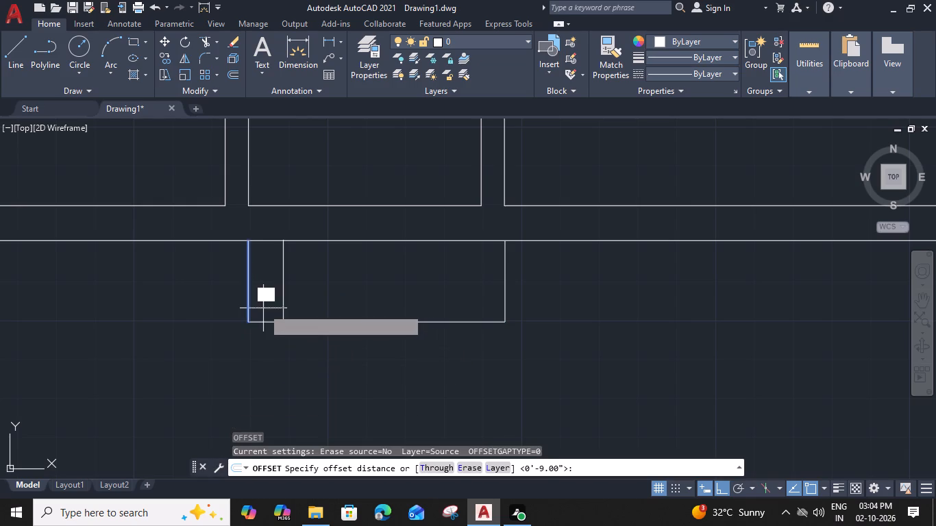
{"action": "left_click", "coordinate": [507, 287]}
{"action": "left_click", "coordinate": [553, 284]}
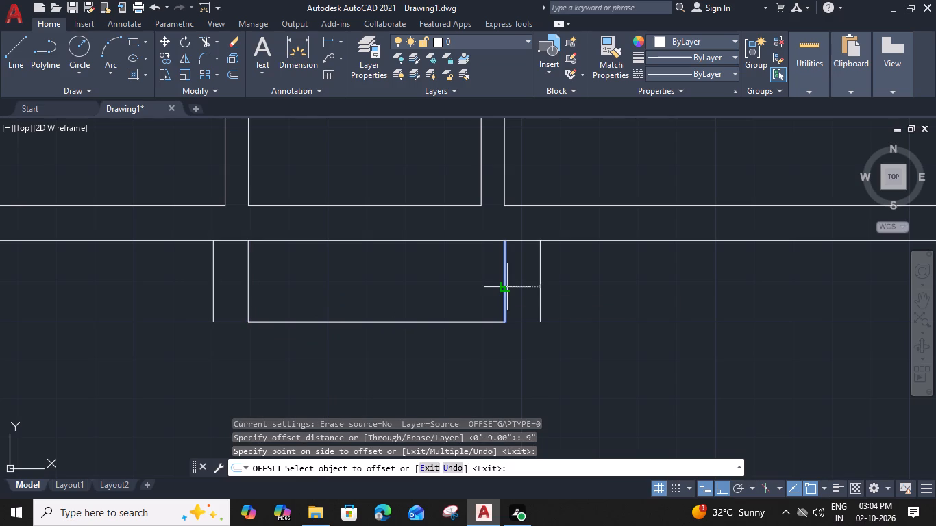
{"action": "left_click", "coordinate": [419, 324]}
{"action": "left_click", "coordinate": [421, 348]}
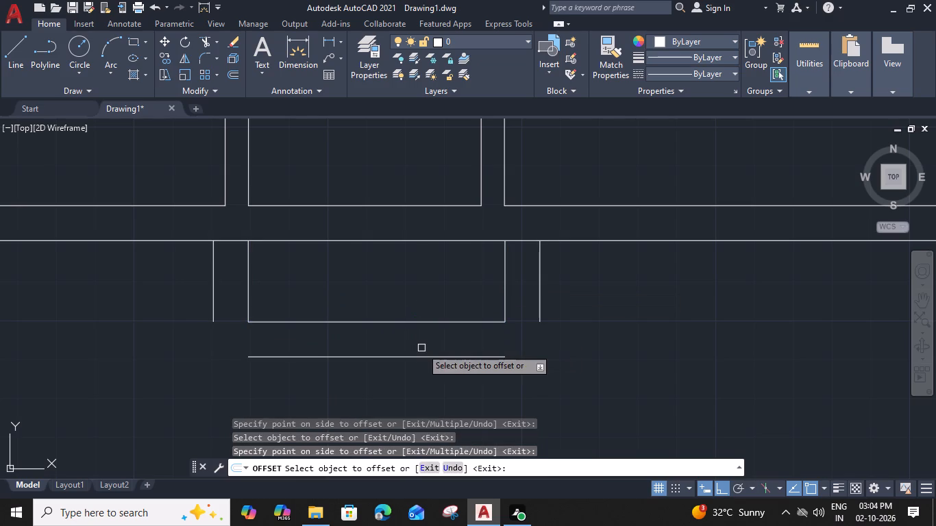
{"action": "key", "text": "Escape"}
Fillet the bottom projection's outer lines at radius 0 to close both of its lower outer corners.
{"action": "key", "text": "f"}
{"action": "key", "text": "space"}
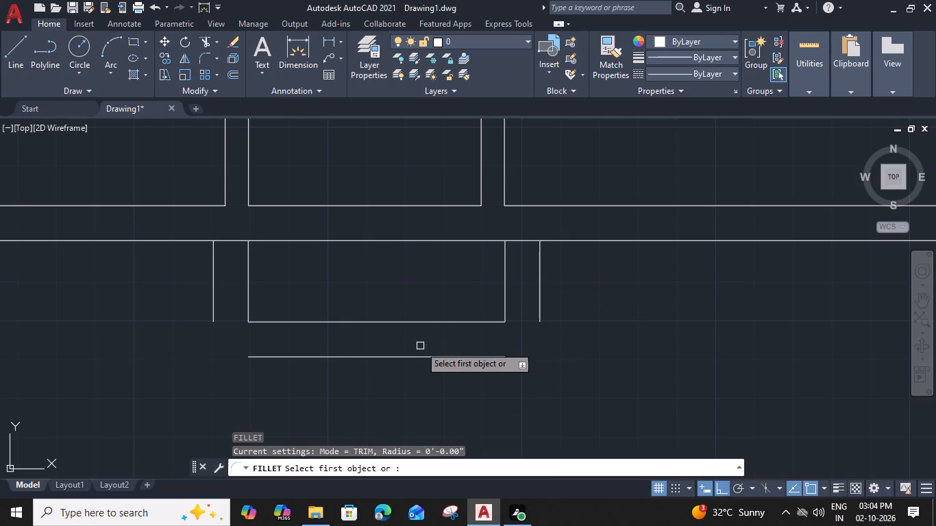
{"action": "left_click", "coordinate": [462, 360]}
{"action": "left_click", "coordinate": [541, 307]}
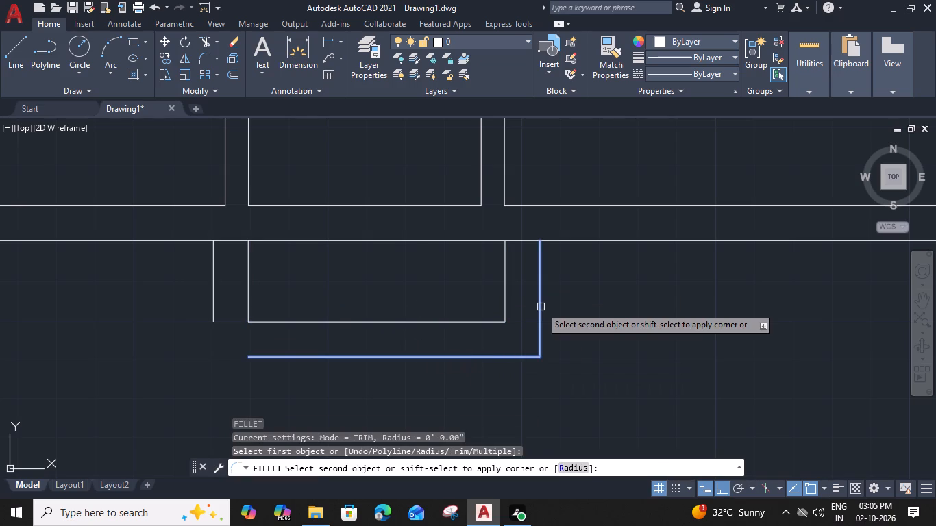
{"action": "type", "text": "F"}
{"action": "key", "text": "space"}
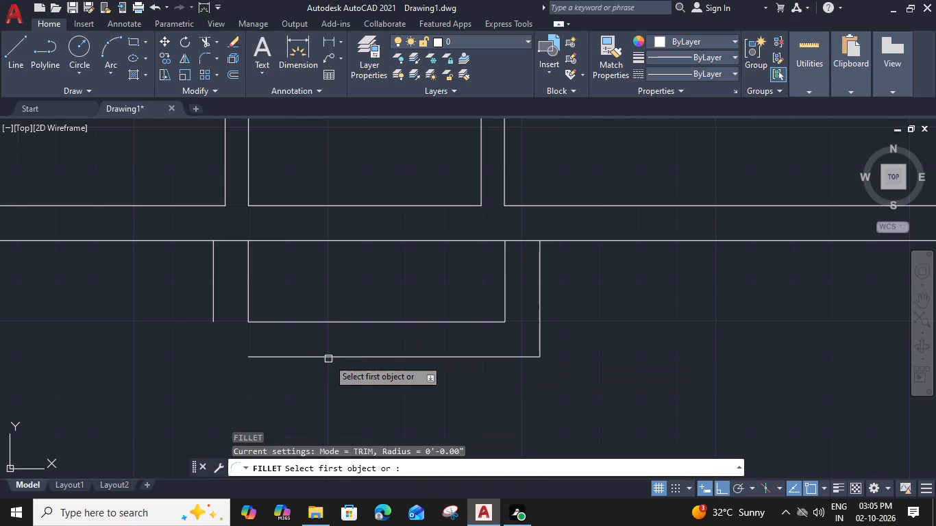
{"action": "left_click", "coordinate": [325, 356]}
{"action": "left_click", "coordinate": [214, 300]}
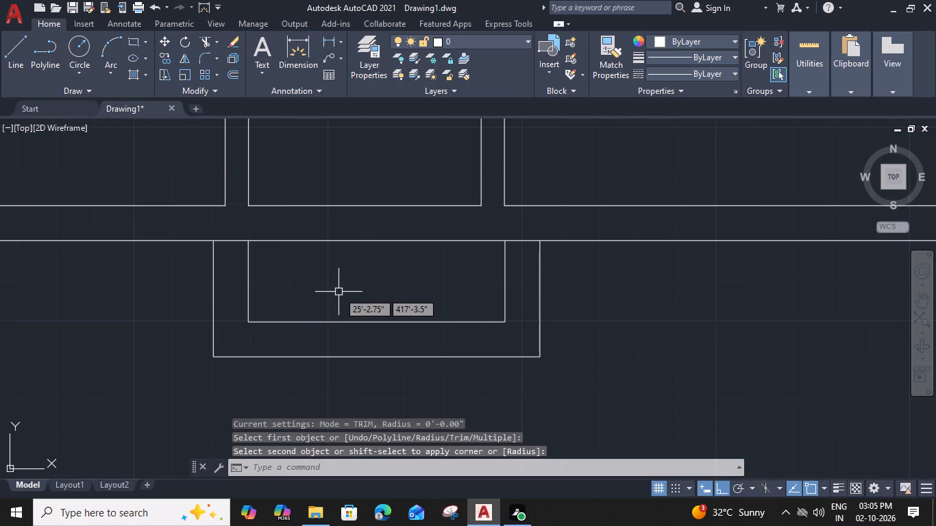
Trim the main wall's outer line where the bottom projection's two 9" end walls meet it.
{"action": "type", "text": "TR"}
{"action": "key", "text": "space"}
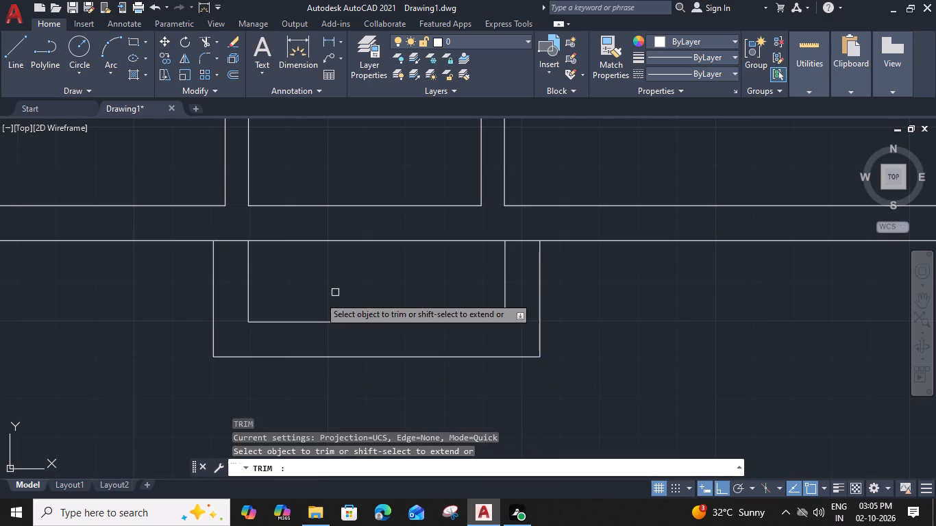
{"action": "left_click", "coordinate": [229, 238]}
{"action": "left_click", "coordinate": [530, 240]}
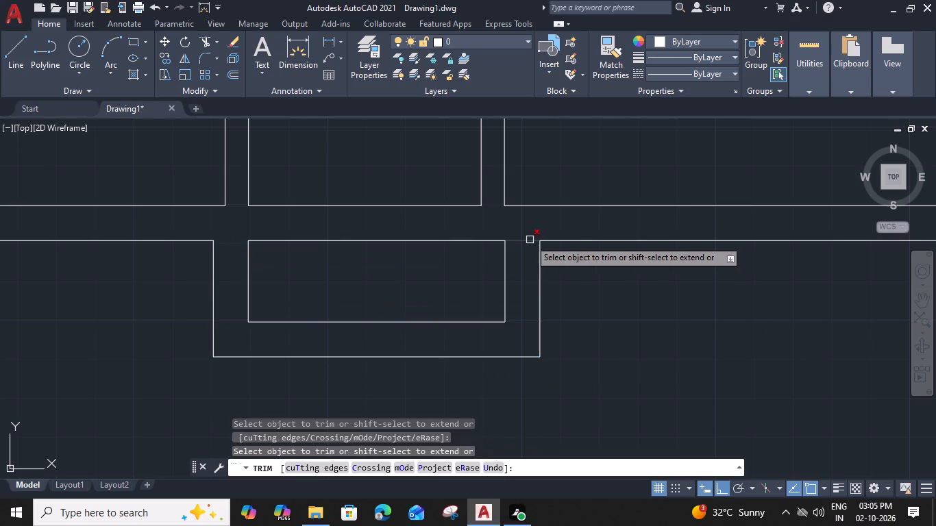
{"action": "key", "text": "Escape"}
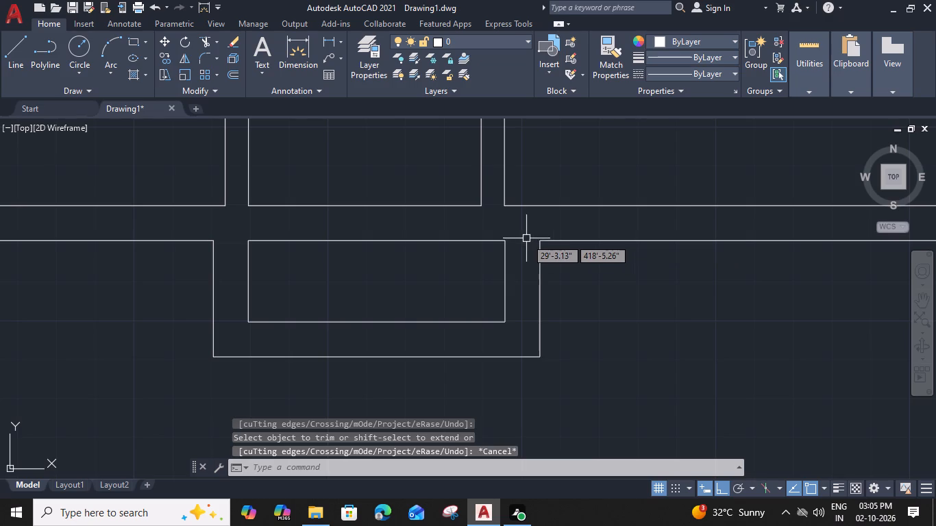
Look over the whole plan from the bottom projection up to the upper outer wall.
{"action": "scroll", "coordinate": [526, 238], "scroll_direction": "down", "scroll_amount": 2}
{"action": "middle_click_drag", "start_coordinate": [528, 268], "coordinate": [373, 316]}
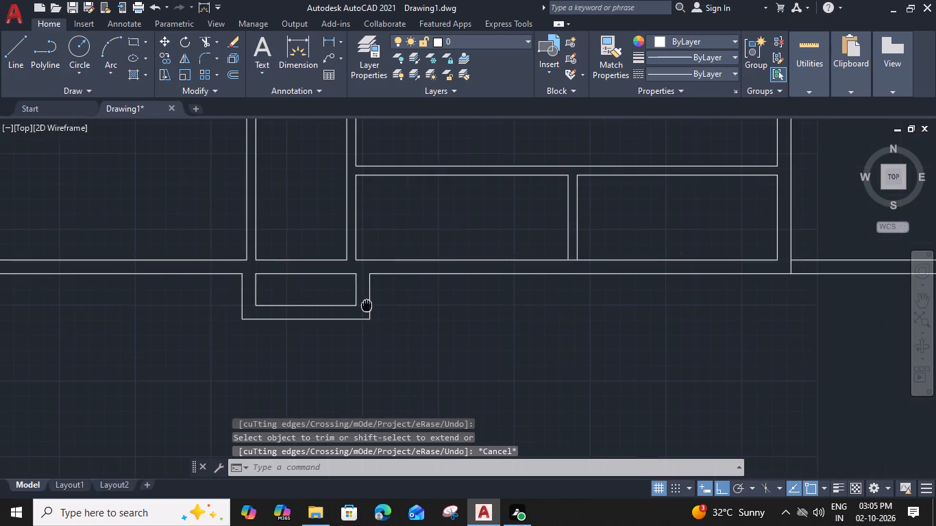
{"action": "scroll", "coordinate": [451, 267], "scroll_direction": "down", "scroll_amount": 1}
{"action": "middle_click_drag", "start_coordinate": [465, 259], "coordinate": [455, 312]}
{"action": "scroll", "coordinate": [465, 277], "scroll_direction": "down", "scroll_amount": 1}
{"action": "middle_click_drag", "start_coordinate": [465, 272], "coordinate": [455, 312]}
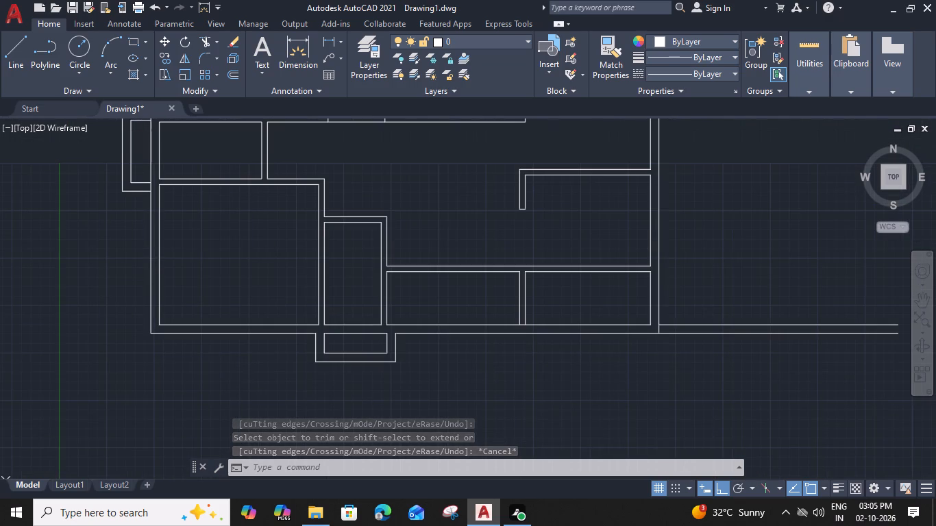
{"action": "middle_click_drag", "start_coordinate": [455, 312], "coordinate": [456, 338]}
{"action": "middle_click_drag", "start_coordinate": [446, 280], "coordinate": [445, 312]}
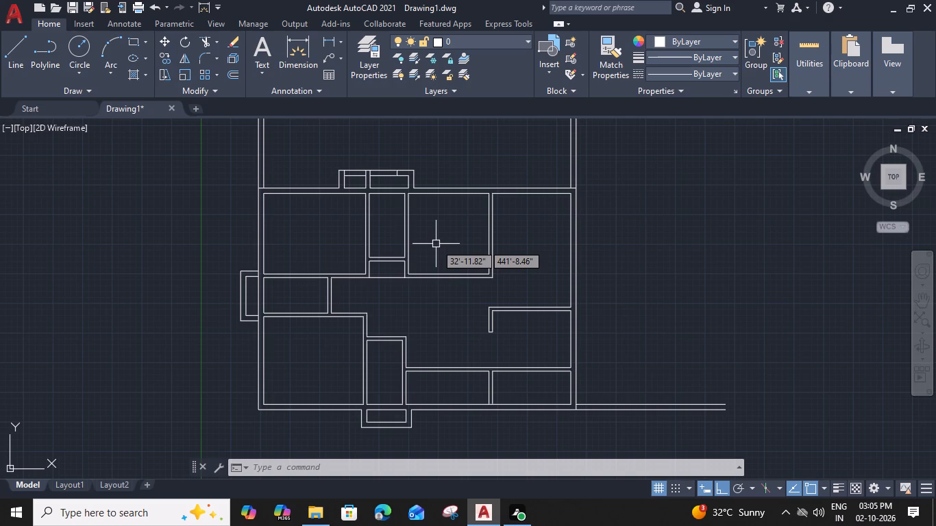
{"action": "middle_click_drag", "start_coordinate": [444, 223], "coordinate": [443, 225]}
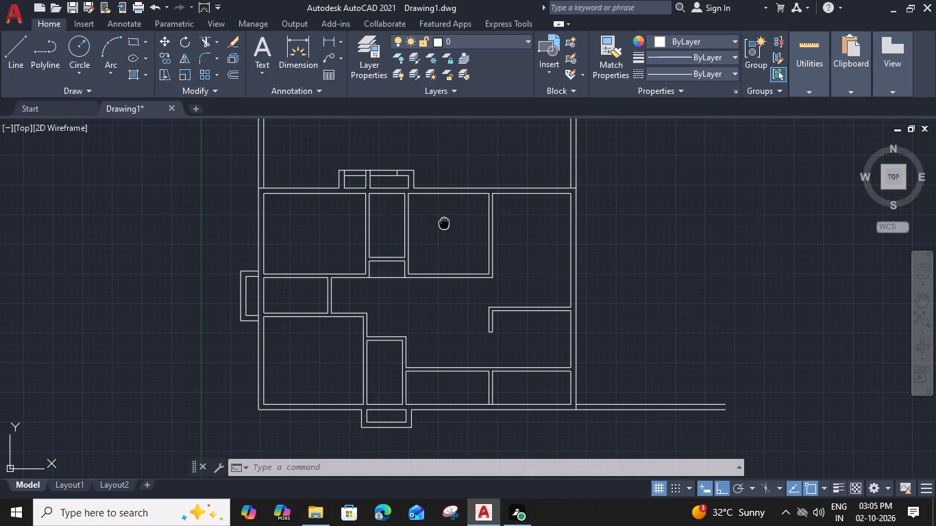
{"action": "middle_click_drag", "start_coordinate": [443, 225], "coordinate": [435, 264]}
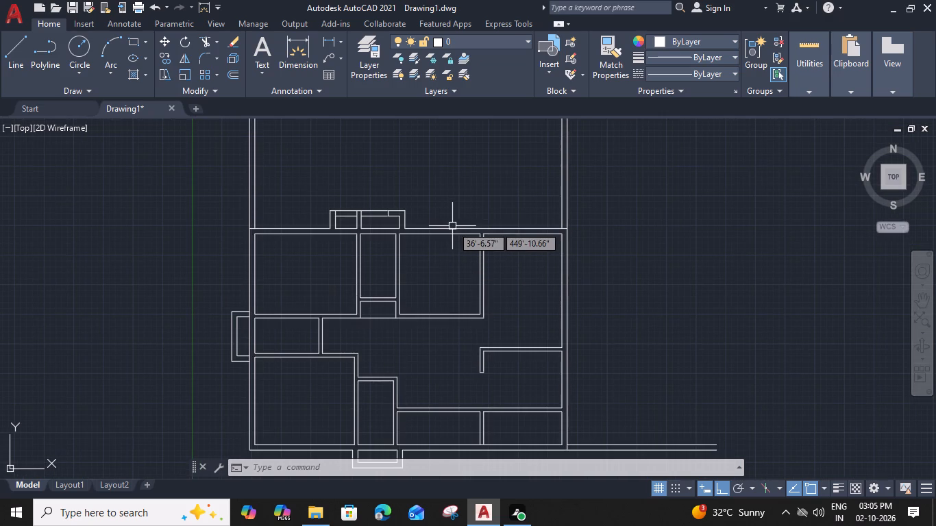
Offset the upper wall's outer line, right of the upper projection, 10' upward.
{"action": "left_click", "coordinate": [453, 227]}
{"action": "type", "text": "O"}
{"action": "key", "text": "space"}
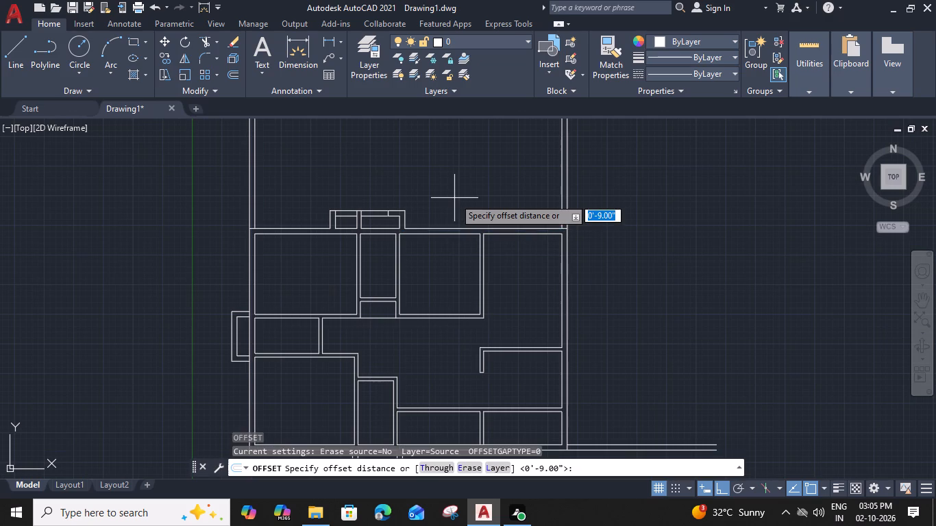
{"action": "key", "text": "1"}
{"action": "type", "text": "0'"}
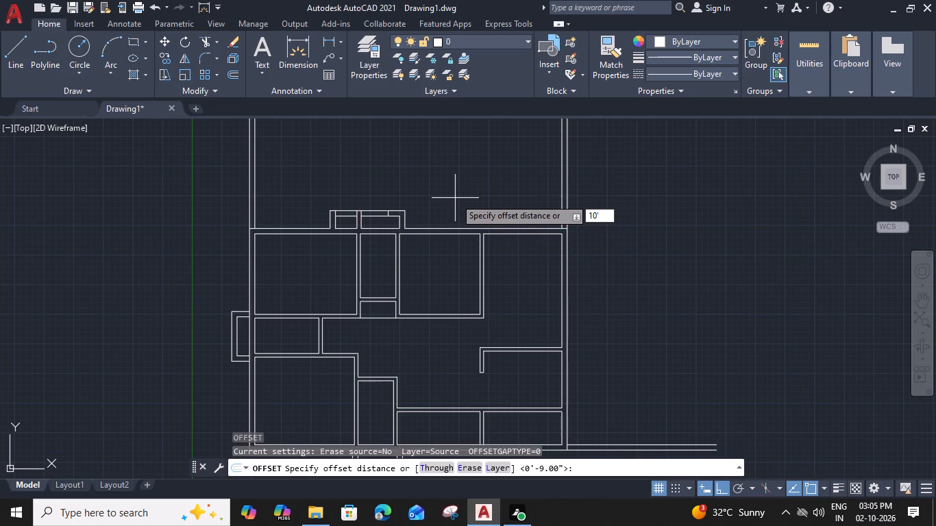
{"action": "key", "text": "space"}
{"action": "left_click", "coordinate": [455, 190]}
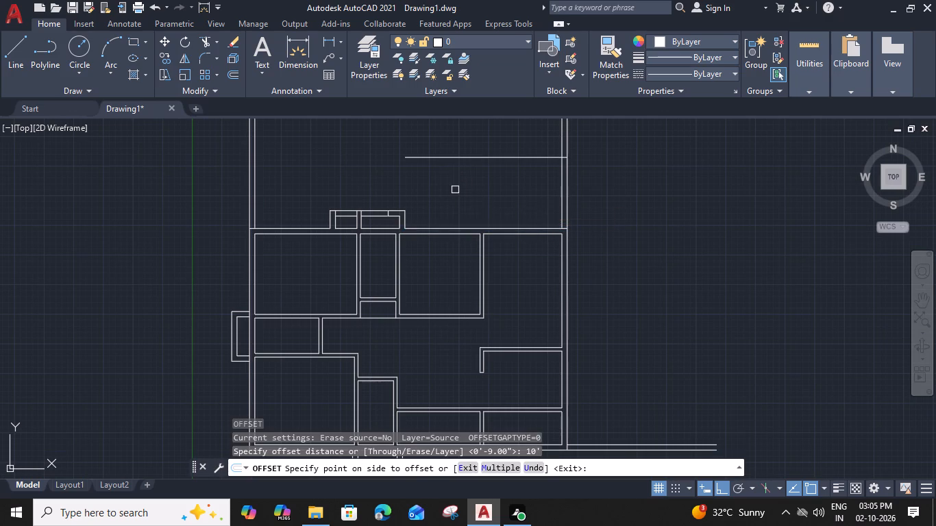
Offset the new line above the upper wall 9" upward to form a wall.
{"action": "middle_click_drag", "start_coordinate": [454, 192], "coordinate": [460, 247]}
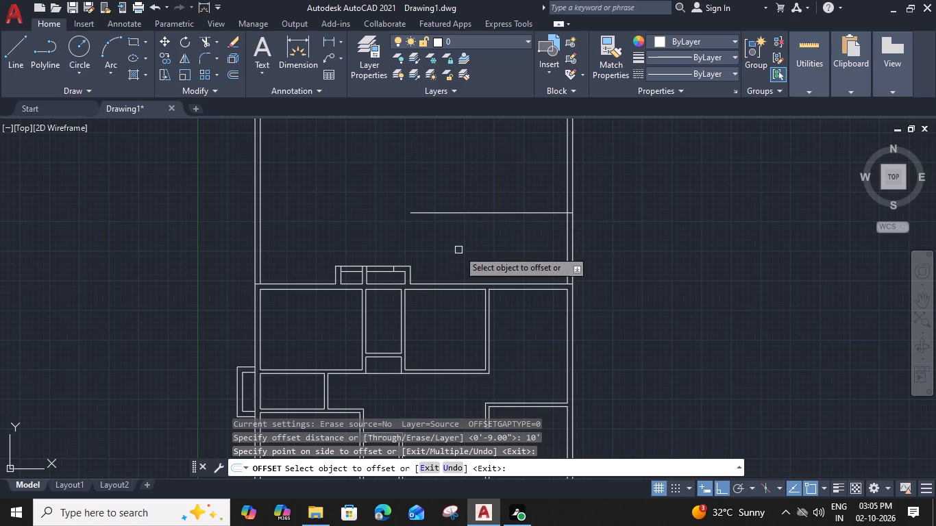
{"action": "left_click", "coordinate": [477, 214]}
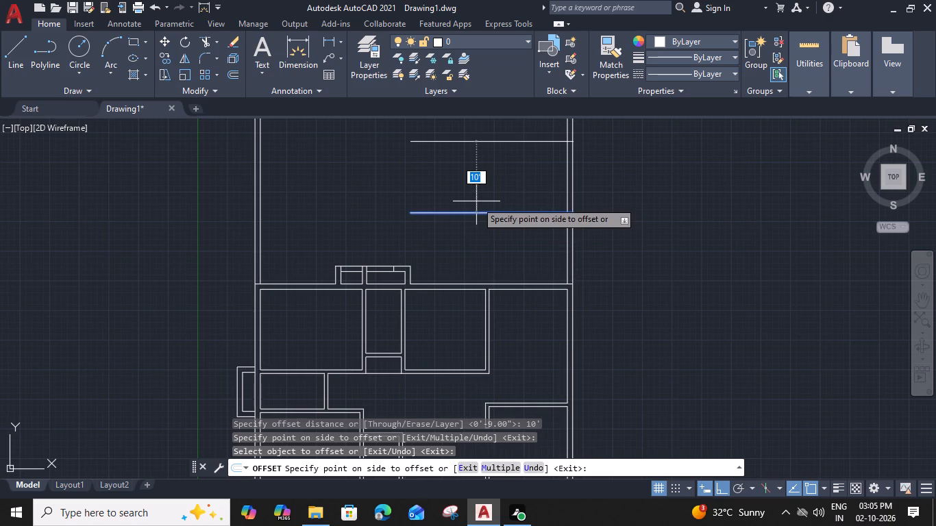
{"action": "type", "text": "9\""}
{"action": "key", "text": "Return"}
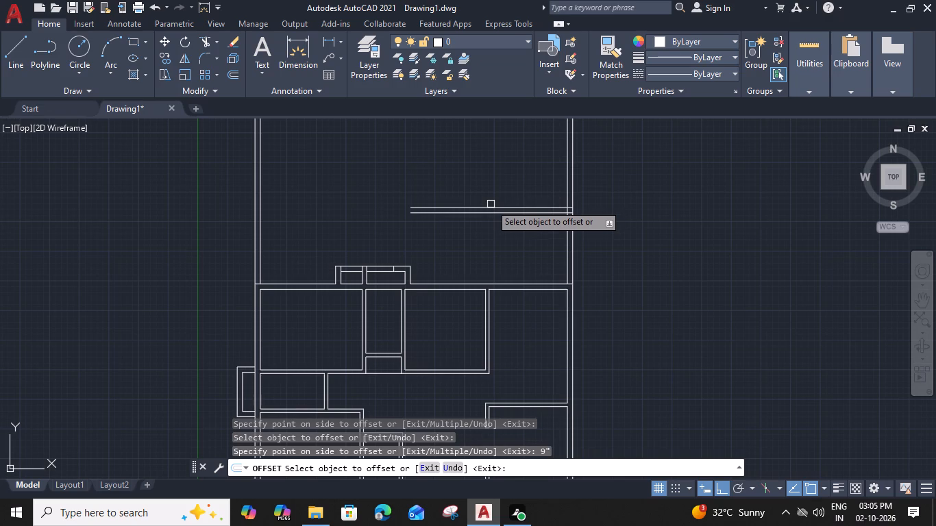
{"action": "middle_click_drag", "start_coordinate": [485, 195], "coordinate": [491, 199]}
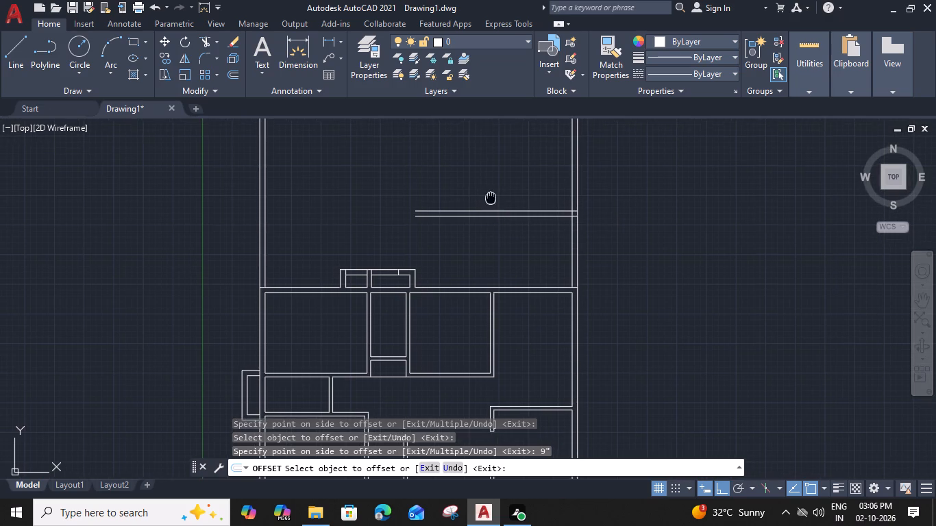
{"action": "middle_click_drag", "start_coordinate": [491, 199], "coordinate": [504, 224]}
{"action": "key", "text": "Escape"}
Trim the right outer wall's inner line where the new 9" wall above the plan meets it.
{"action": "key", "text": "t"}
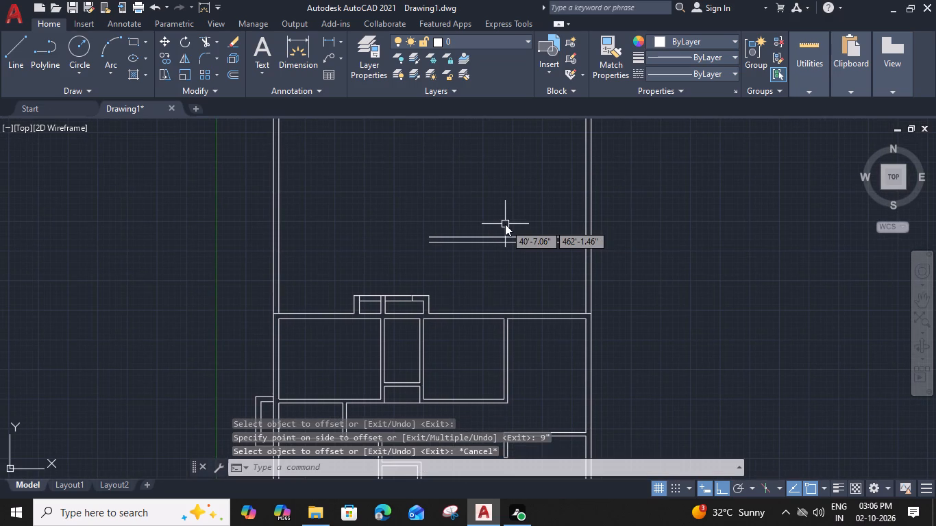
{"action": "type", "text": "R"}
{"action": "key", "text": "space"}
{"action": "scroll", "coordinate": [580, 244], "scroll_direction": "up", "scroll_amount": 3}
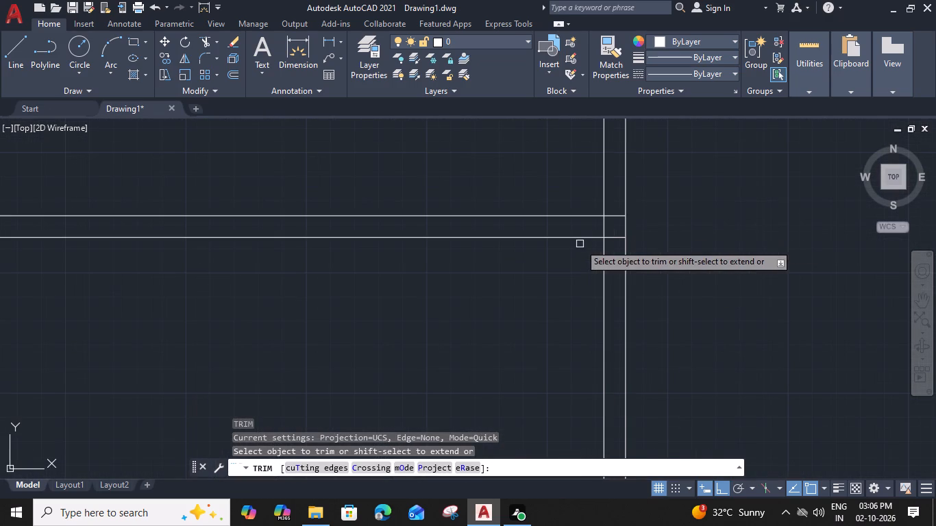
{"action": "left_click", "coordinate": [602, 226]}
{"action": "left_click", "coordinate": [611, 218]}
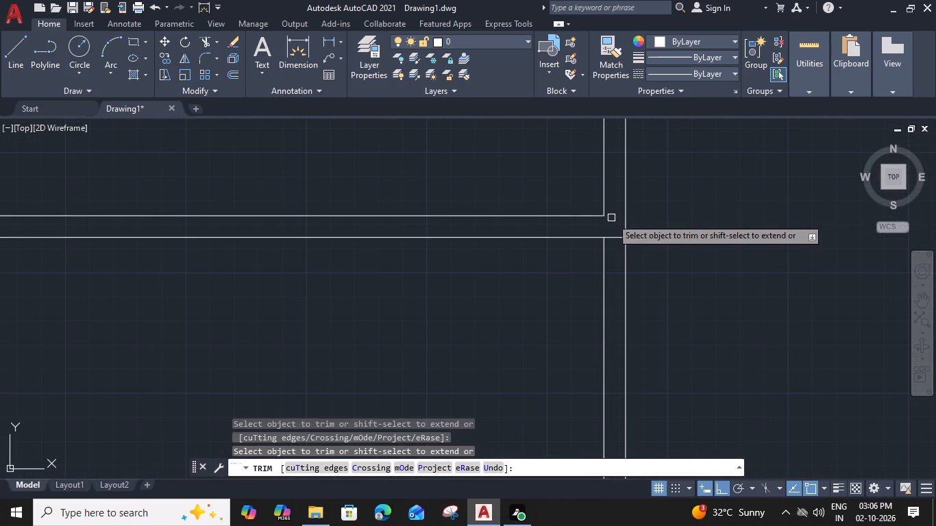
{"action": "scroll", "coordinate": [611, 216], "scroll_direction": "down", "scroll_amount": 3}
{"action": "key", "text": "Escape"}
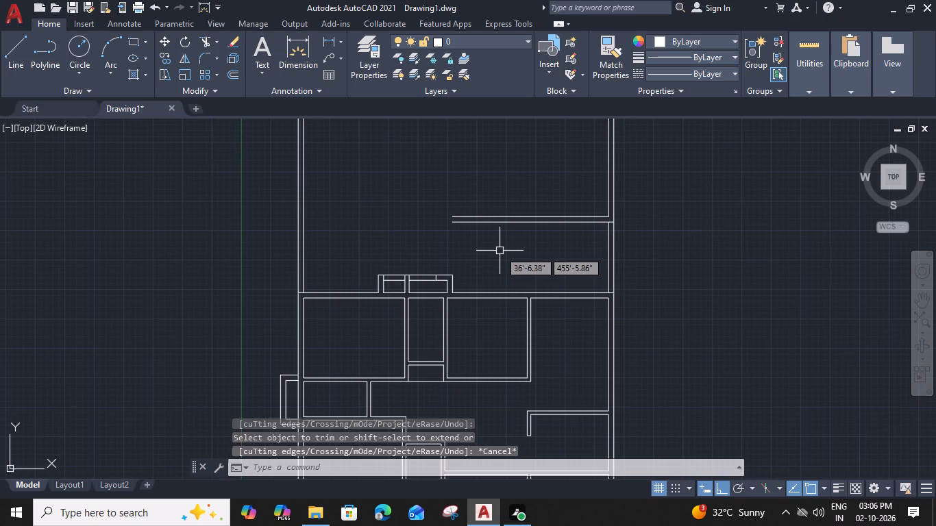
Extend both lines of the new 9" wall to the left outer wall and trim that wall's inner line at the junction.
{"action": "key", "text": "e"}
{"action": "key", "text": "x"}
{"action": "key", "text": "space"}
{"action": "left_click", "coordinate": [500, 221]}
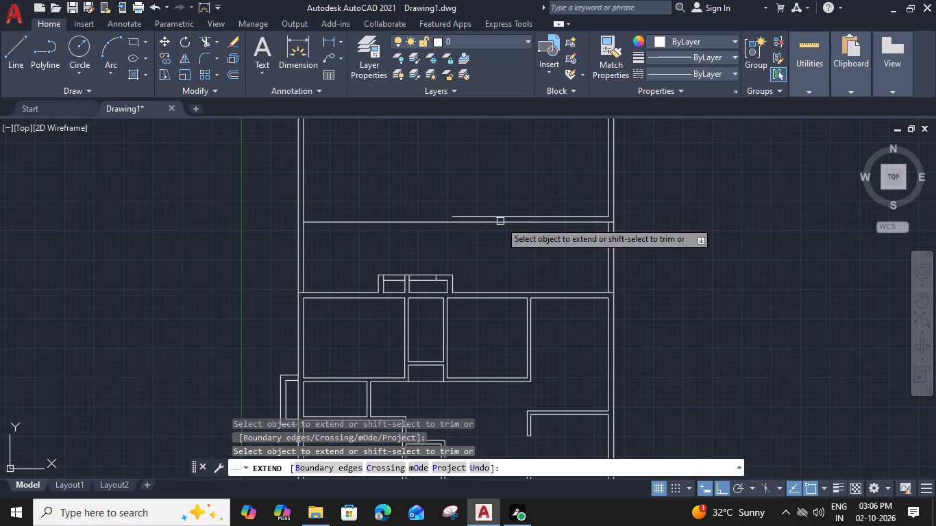
{"action": "left_click", "coordinate": [499, 218]}
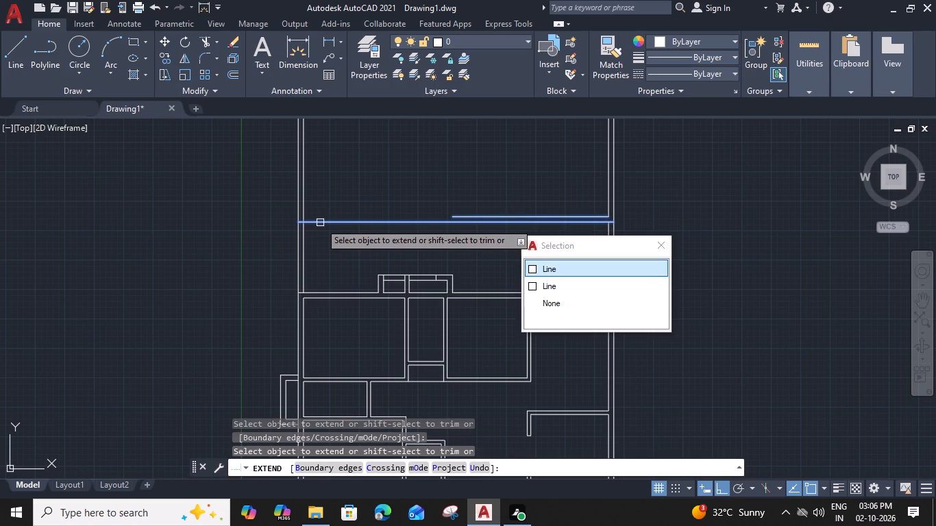
{"action": "left_click", "coordinate": [320, 223]}
{"action": "scroll", "coordinate": [291, 221], "scroll_direction": "up", "scroll_amount": 3}
{"action": "left_click", "coordinate": [340, 221], "text": "shift"}
{"action": "scroll", "coordinate": [340, 221], "scroll_direction": "down", "scroll_amount": 2}
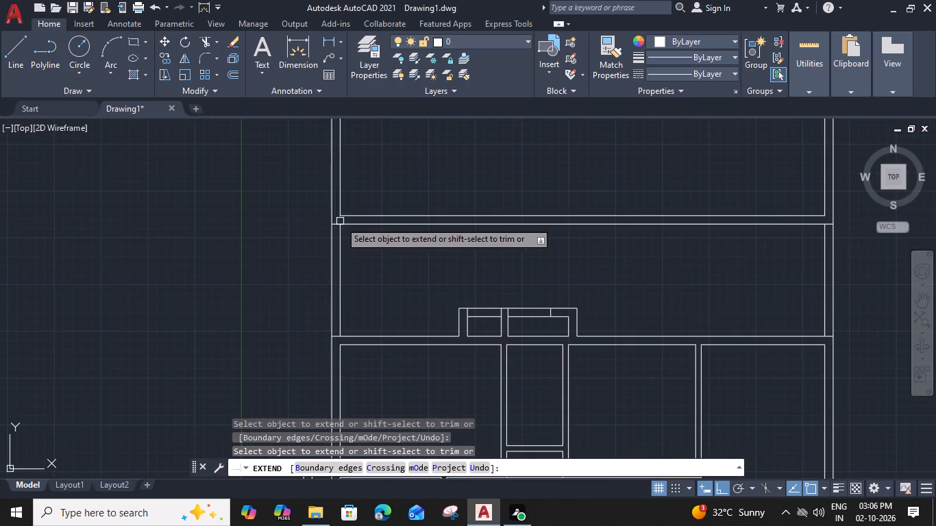
{"action": "middle_click_drag", "start_coordinate": [541, 238], "coordinate": [336, 259]}
{"action": "key", "text": "Escape"}
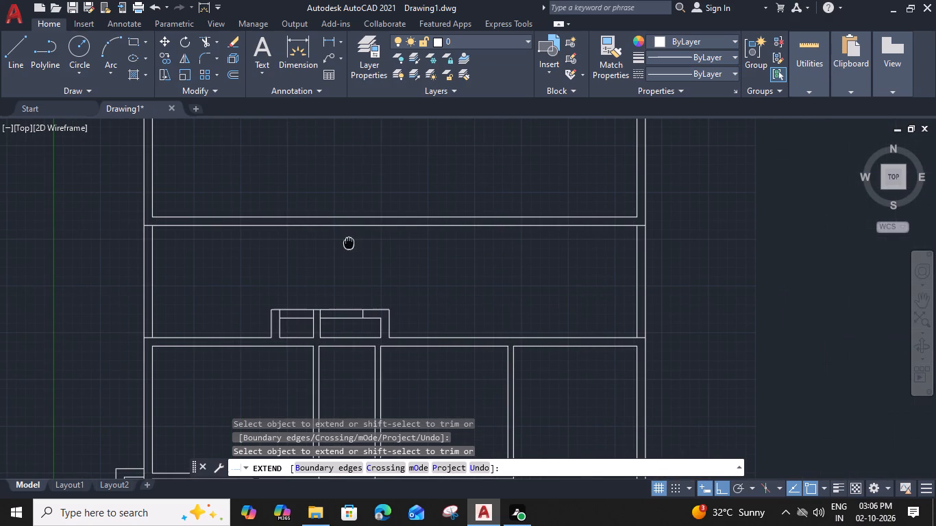
Above the new 9" wall, create a 6" partition 15'7" to the right of the left outer wall's inner line using Offset.
{"action": "middle_click_drag", "start_coordinate": [605, 219], "coordinate": [616, 240]}
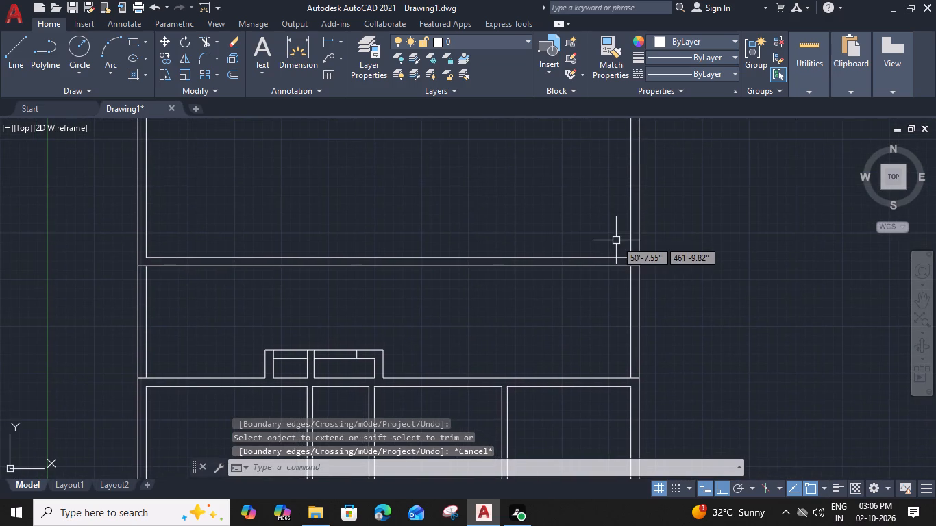
{"action": "middle_click_drag", "start_coordinate": [237, 240], "coordinate": [345, 278]}
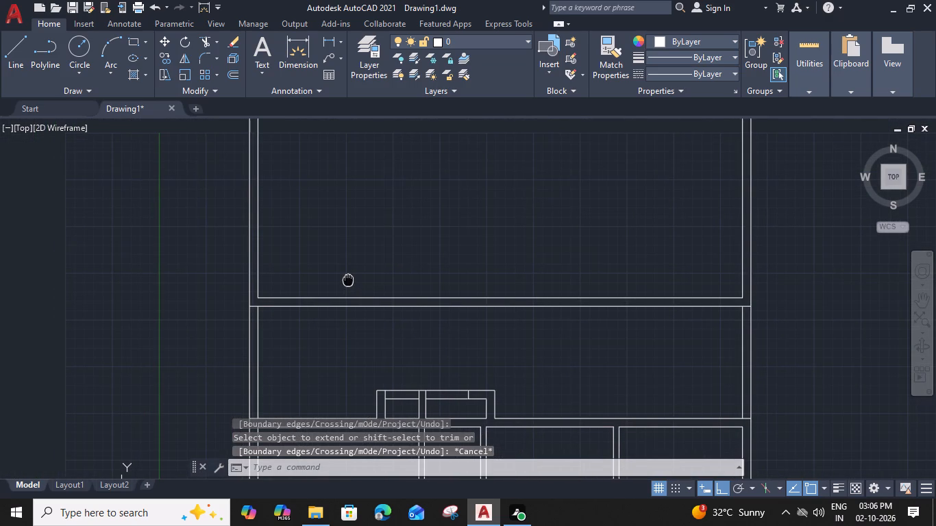
{"action": "middle_click_drag", "start_coordinate": [467, 226], "coordinate": [265, 227]}
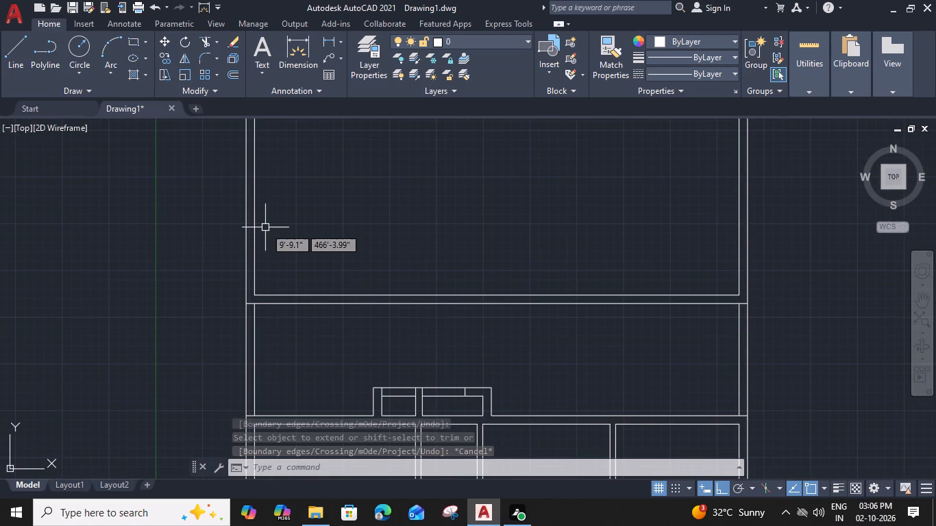
{"action": "middle_click_drag", "start_coordinate": [265, 227], "coordinate": [440, 230]}
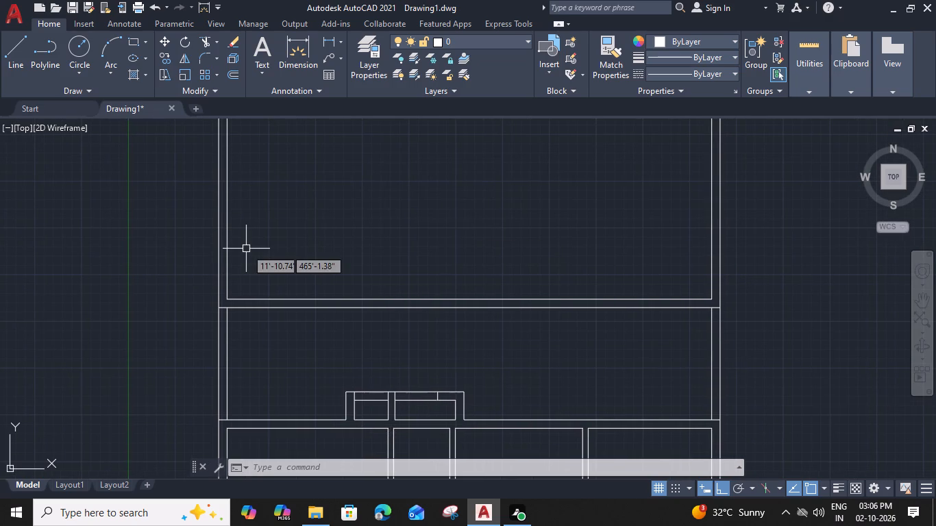
{"action": "left_click", "coordinate": [227, 248]}
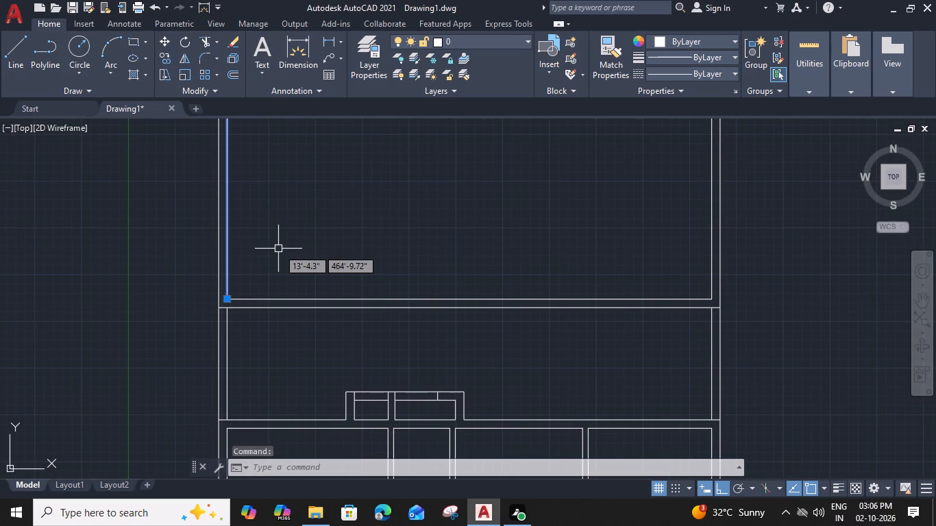
{"action": "key", "text": "o"}
{"action": "key", "text": "space"}
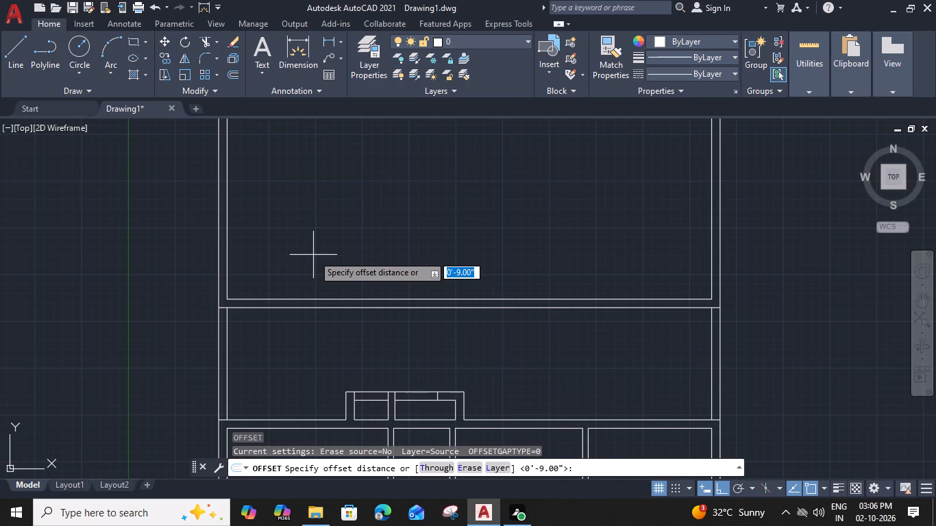
{"action": "key", "text": "1"}
{"action": "type", "text": "5'"}
{"action": "type", "text": "7\""}
{"action": "key", "text": "Return"}
{"action": "left_click", "coordinate": [314, 255]}
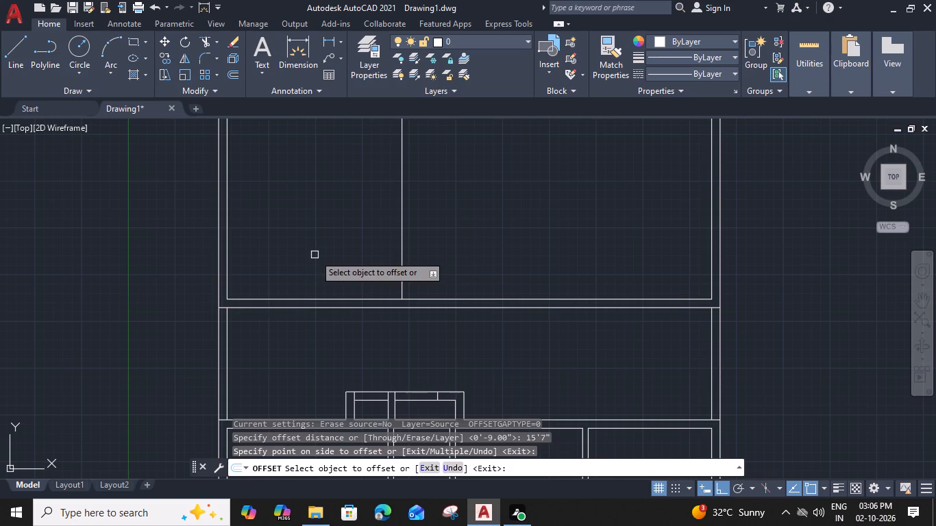
{"action": "left_click", "coordinate": [402, 245]}
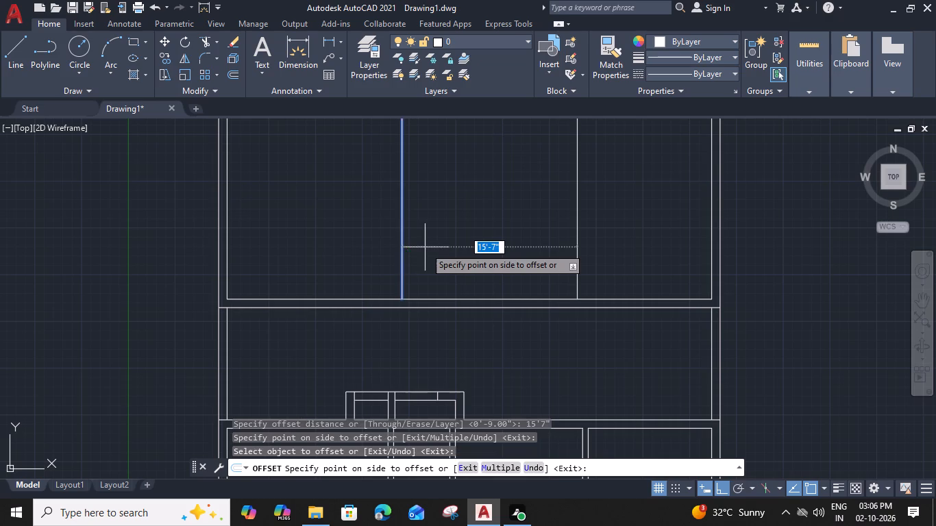
{"action": "type", "text": "6\""}
{"action": "key", "text": "Return"}
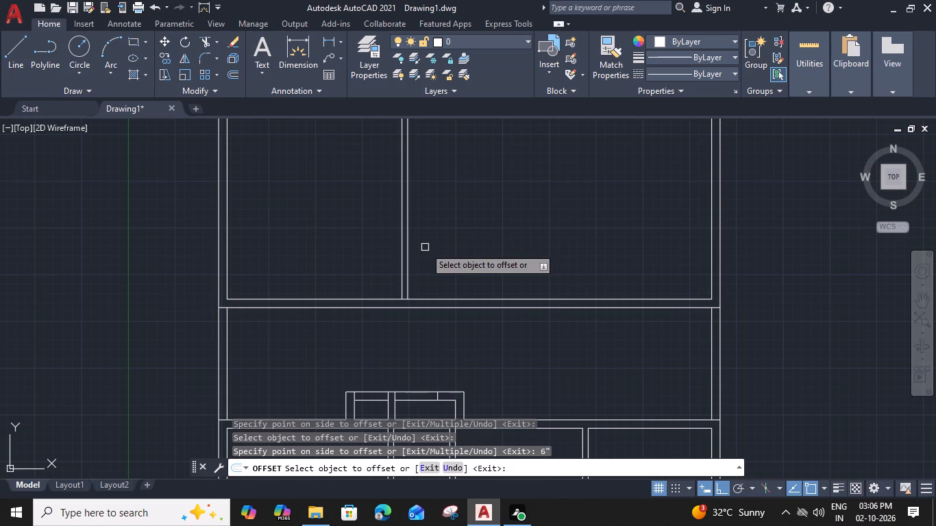
Create a second 6" vertical partition 12' to the right of the first partition using Offset.
{"action": "left_click", "coordinate": [410, 242]}
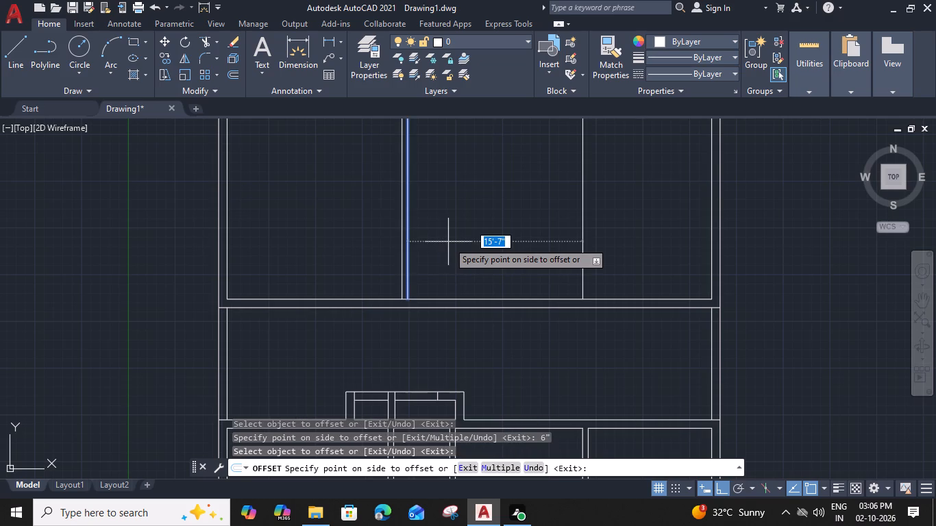
{"action": "key", "text": "1"}
{"action": "key", "text": "2"}
{"action": "key", "text": "apostrophe"}
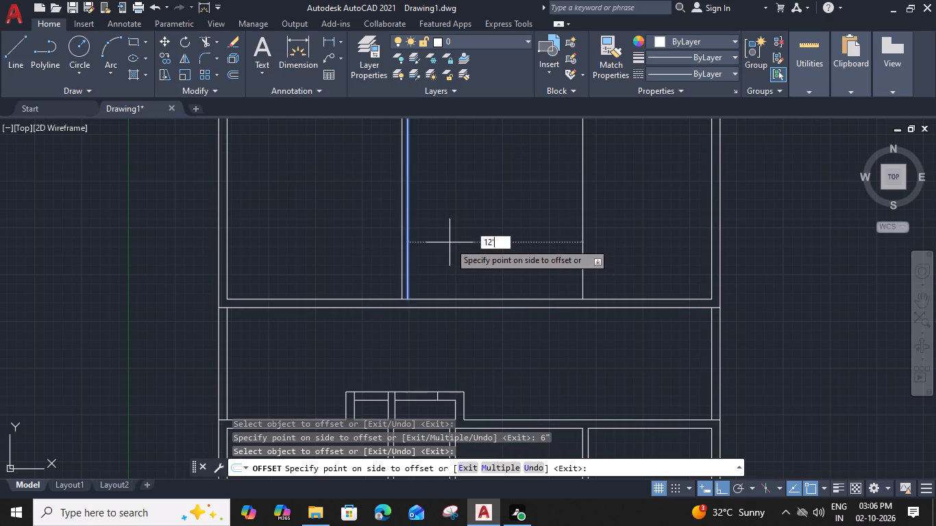
{"action": "key", "text": "space"}
{"action": "left_click", "coordinate": [545, 240]}
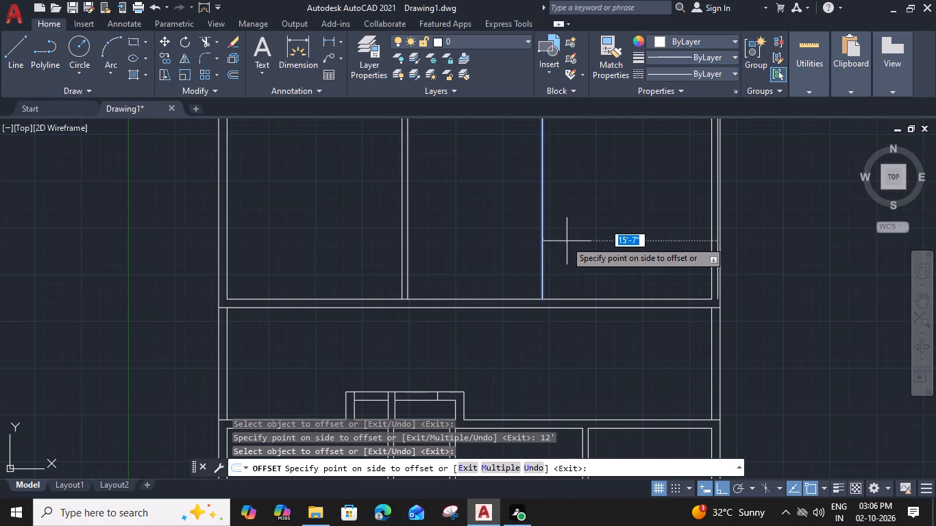
{"action": "key", "text": "6"}
{"action": "key", "text": "shift+quotedbl"}
{"action": "key", "text": "Return"}
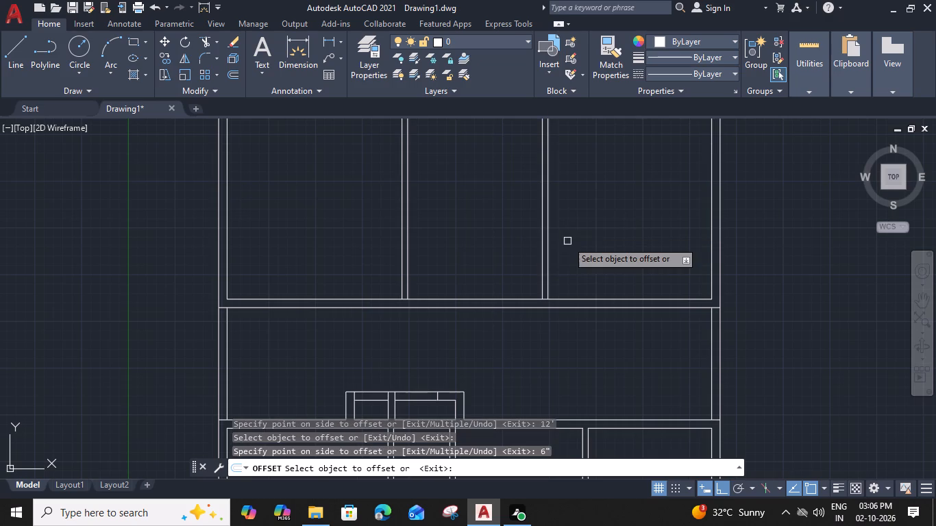
Create a third 6" vertical partition 5' to the right of the second partition using Offset.
{"action": "middle_click_drag", "start_coordinate": [565, 239], "coordinate": [443, 243]}
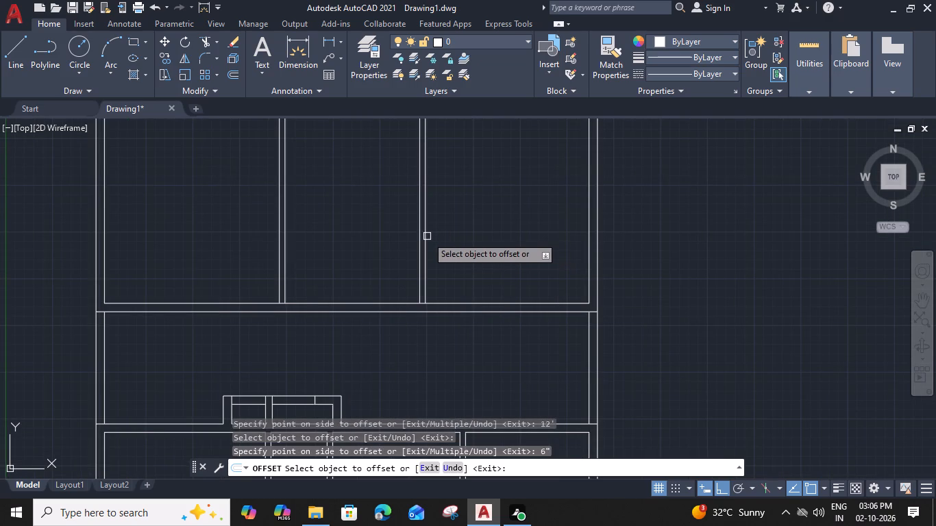
{"action": "left_click", "coordinate": [427, 236]}
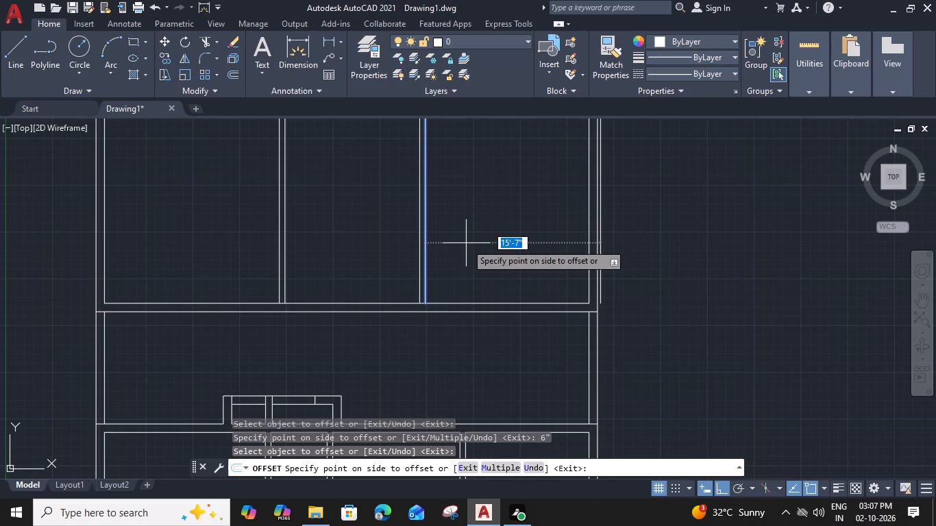
{"action": "type", "text": "5'"}
{"action": "key", "text": "space"}
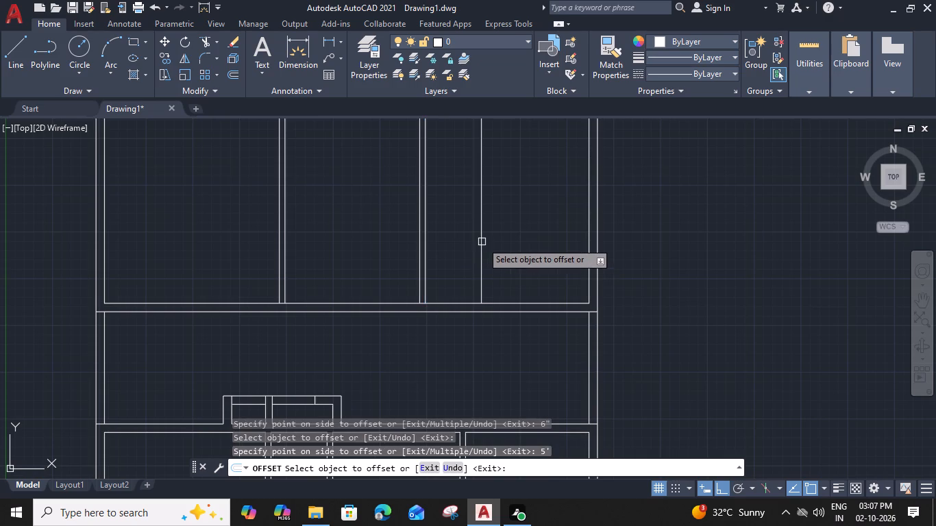
{"action": "left_click", "coordinate": [482, 242]}
{"action": "type", "text": "6\""}
{"action": "key", "text": "Return"}
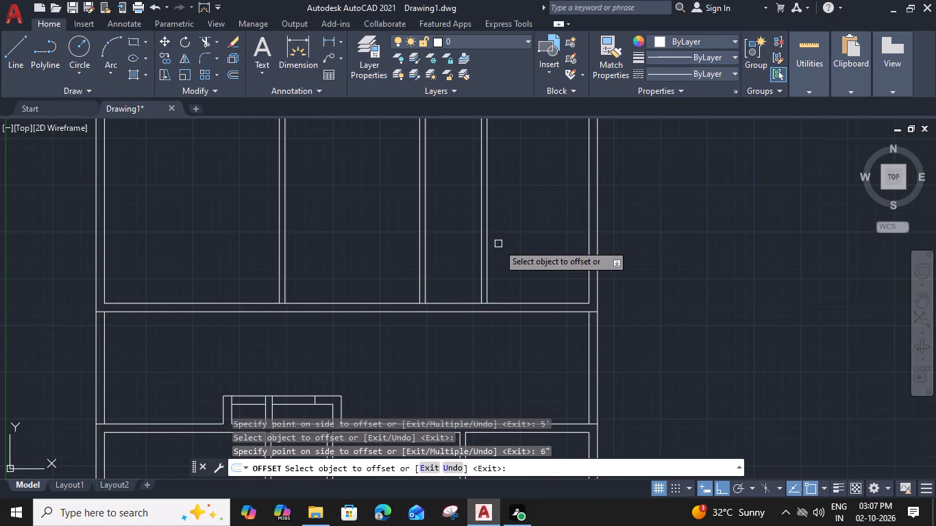
{"action": "key", "text": "Escape"}
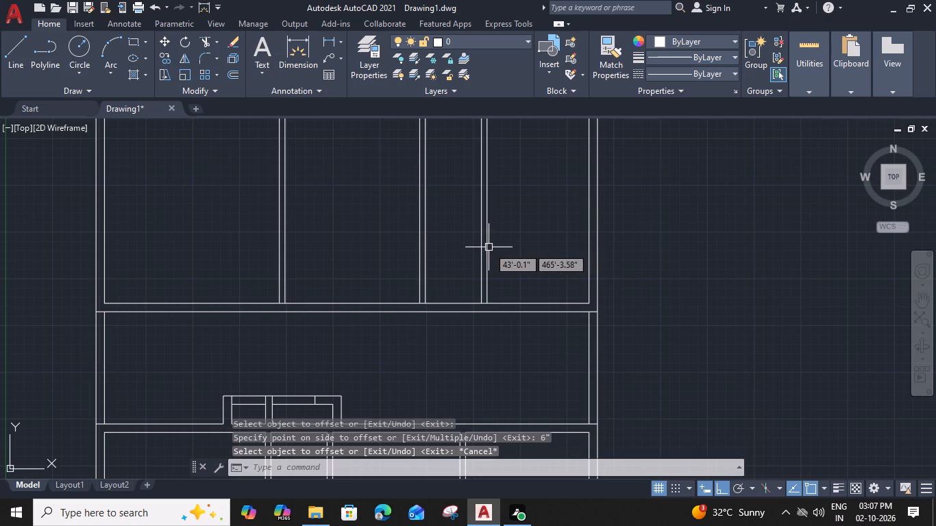
Trim the 9" wall's upper line between the faces of the three new 6" partitions.
{"action": "key", "text": "t"}
{"action": "type", "text": "R"}
{"action": "key", "text": "space"}
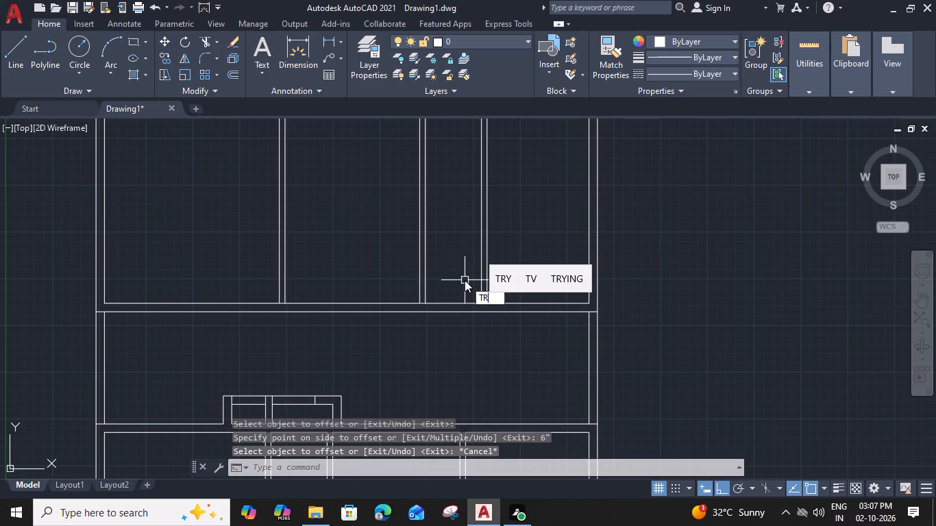
{"action": "scroll", "coordinate": [293, 310], "scroll_direction": "up", "scroll_amount": 3}
{"action": "left_click", "coordinate": [243, 290]}
{"action": "scroll", "coordinate": [243, 290], "scroll_direction": "down", "scroll_amount": 2}
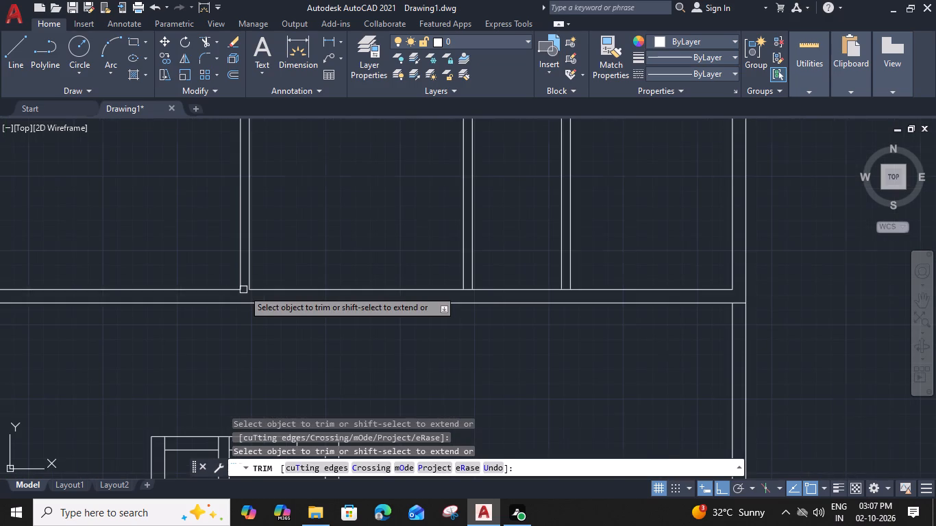
{"action": "scroll", "coordinate": [477, 296], "scroll_direction": "up", "scroll_amount": 3}
{"action": "left_click", "coordinate": [452, 270]}
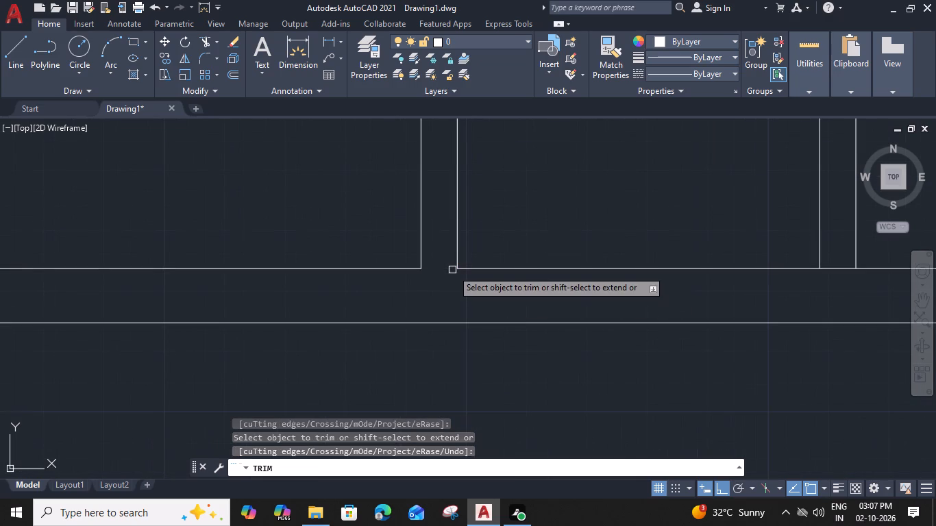
{"action": "scroll", "coordinate": [452, 270], "scroll_direction": "down", "scroll_amount": 3}
{"action": "scroll", "coordinate": [539, 275], "scroll_direction": "up", "scroll_amount": 2}
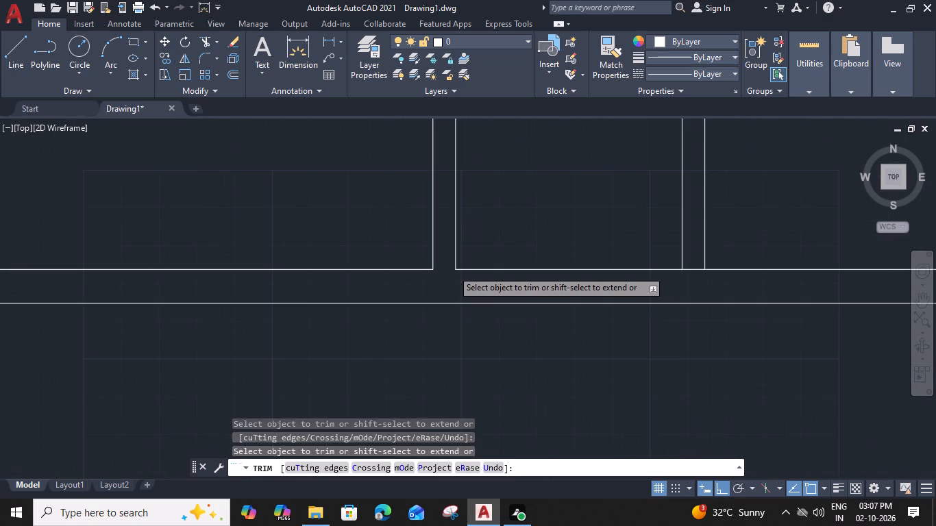
{"action": "left_click", "coordinate": [556, 269]}
{"action": "scroll", "coordinate": [556, 269], "scroll_direction": "down", "scroll_amount": 3}
{"action": "middle_click_drag", "start_coordinate": [365, 287], "coordinate": [365, 291]}
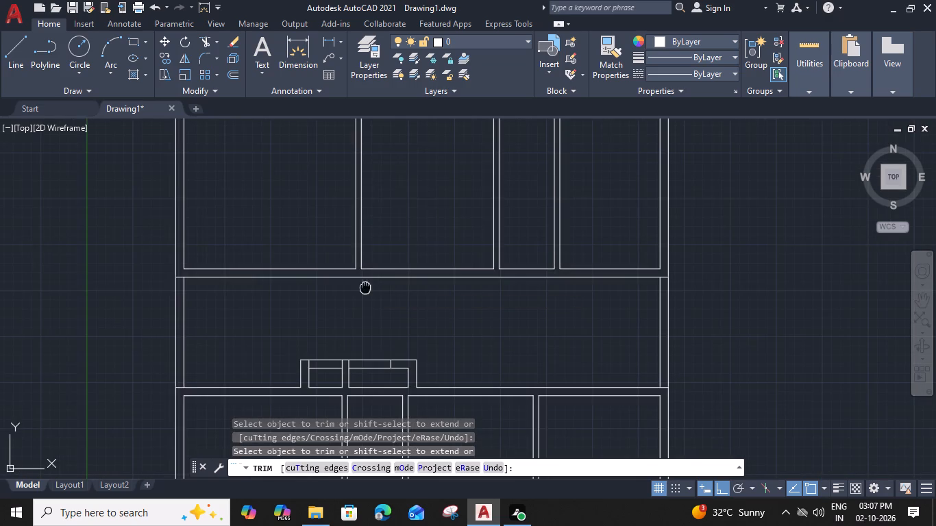
{"action": "middle_click_drag", "start_coordinate": [365, 291], "coordinate": [371, 315]}
{"action": "key", "text": "Escape"}
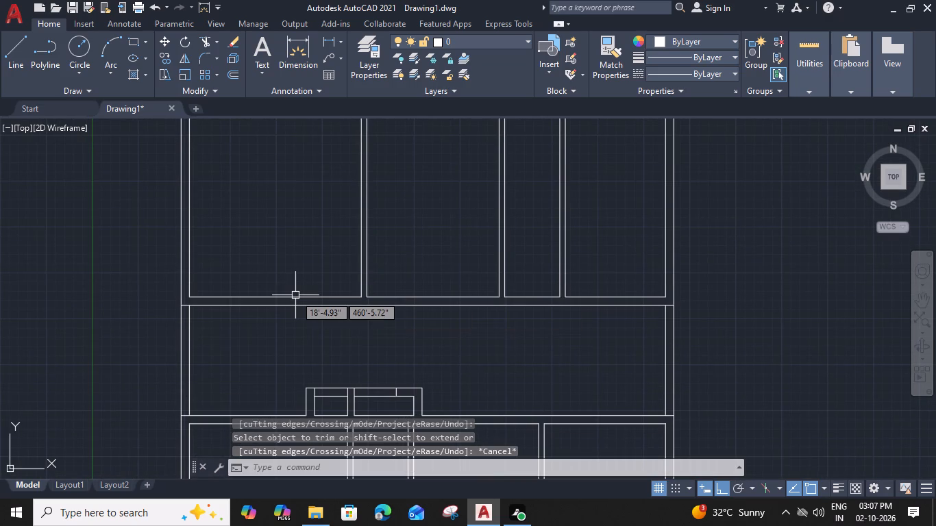
Offset the 9" wall's upper line in the leftmost upper room by 12'.
{"action": "middle_click_drag", "start_coordinate": [295, 295], "coordinate": [336, 318]}
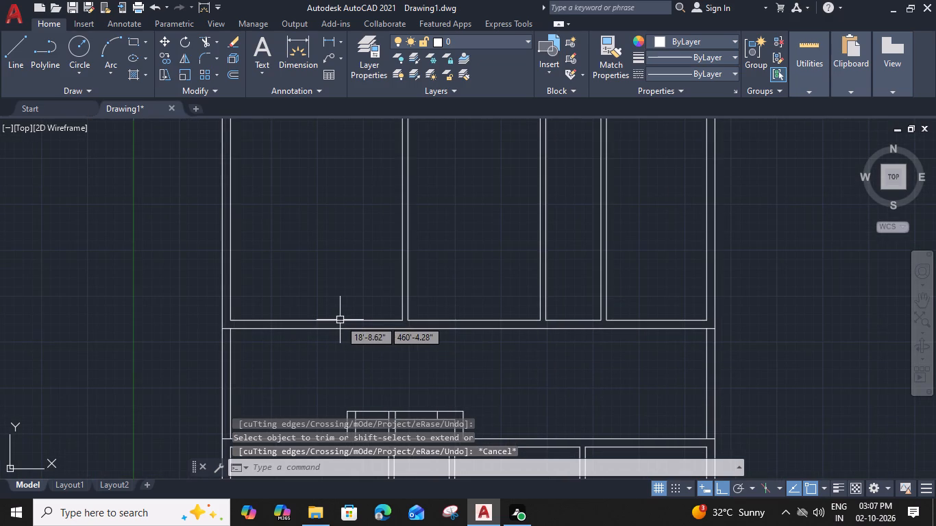
{"action": "left_click", "coordinate": [340, 320]}
{"action": "type", "text": "O"}
{"action": "key", "text": "space"}
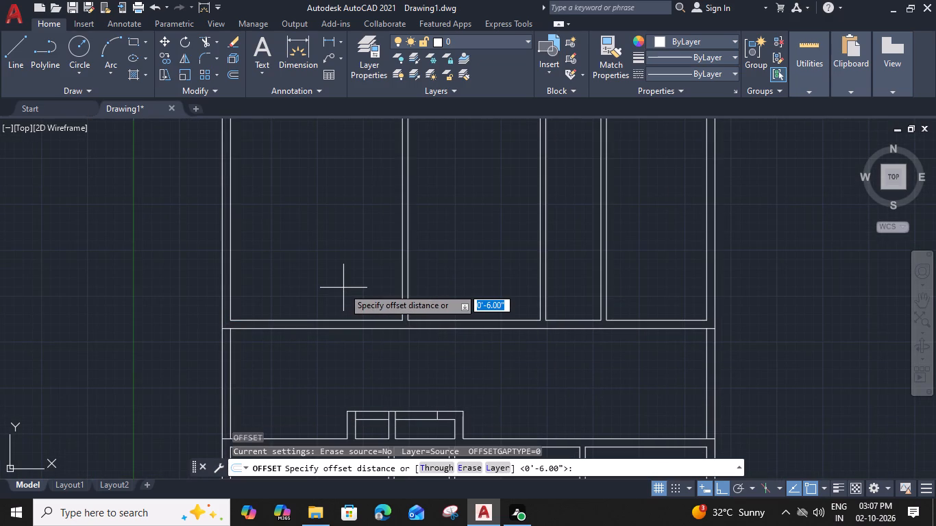
{"action": "type", "text": "12'"}
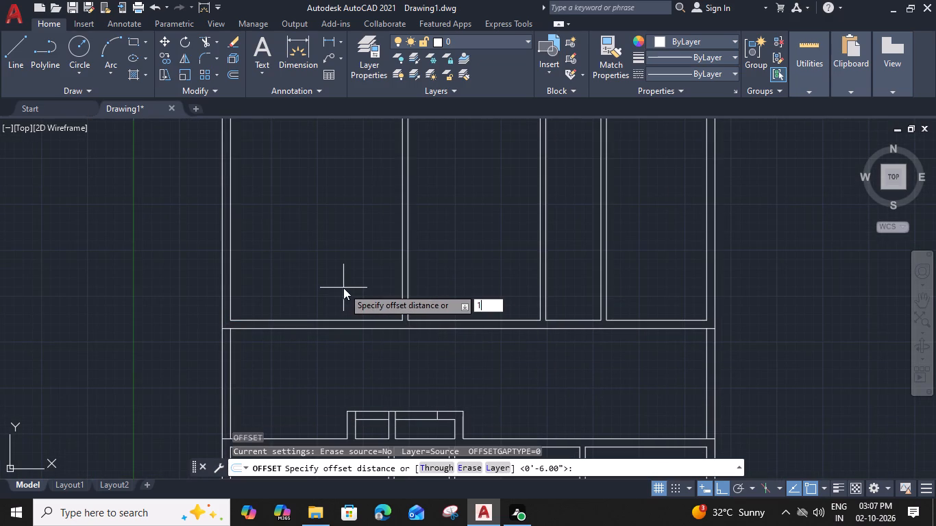
{"action": "key", "text": "space"}
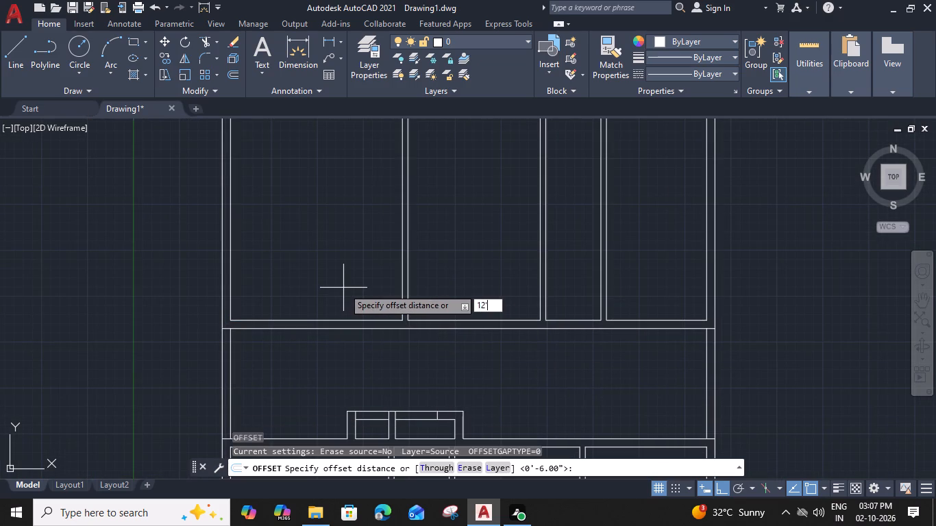
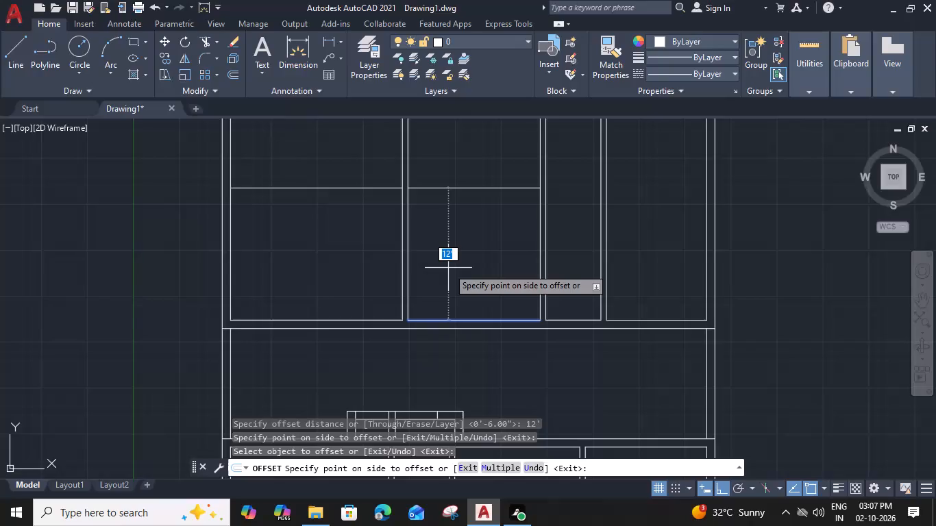
Create 6" horizontal partitions 12' above the 9" wall in the two leftmost upper rooms using Offset.
{"action": "left_click", "coordinate": [448, 268]}
{"action": "middle_click_drag", "start_coordinate": [489, 282], "coordinate": [429, 280]}
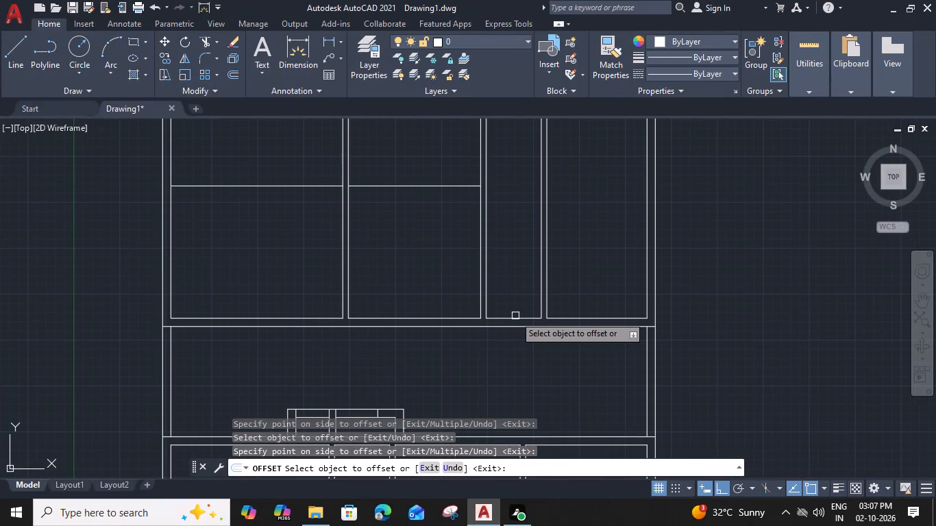
{"action": "left_click", "coordinate": [225, 186]}
{"action": "type", "text": "6\""}
{"action": "key", "text": "Return"}
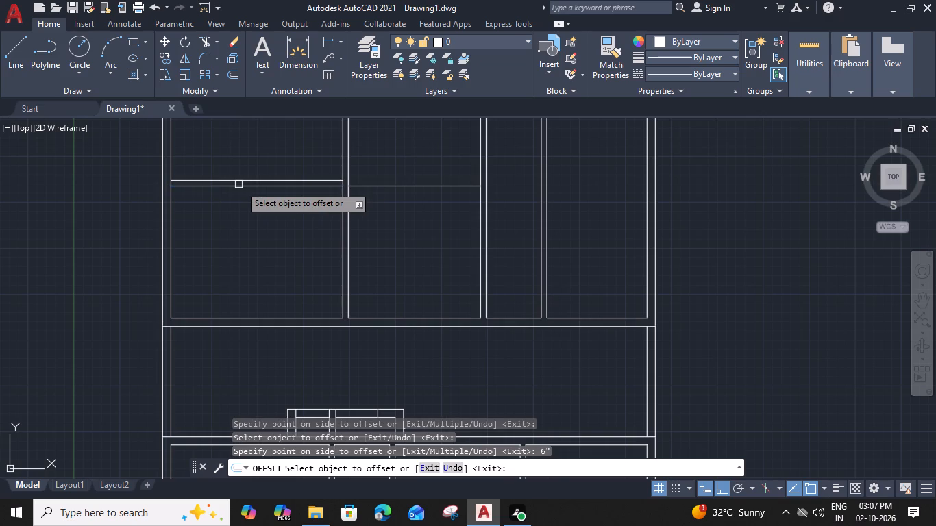
{"action": "left_click", "coordinate": [403, 186]}
{"action": "type", "text": "6\""}
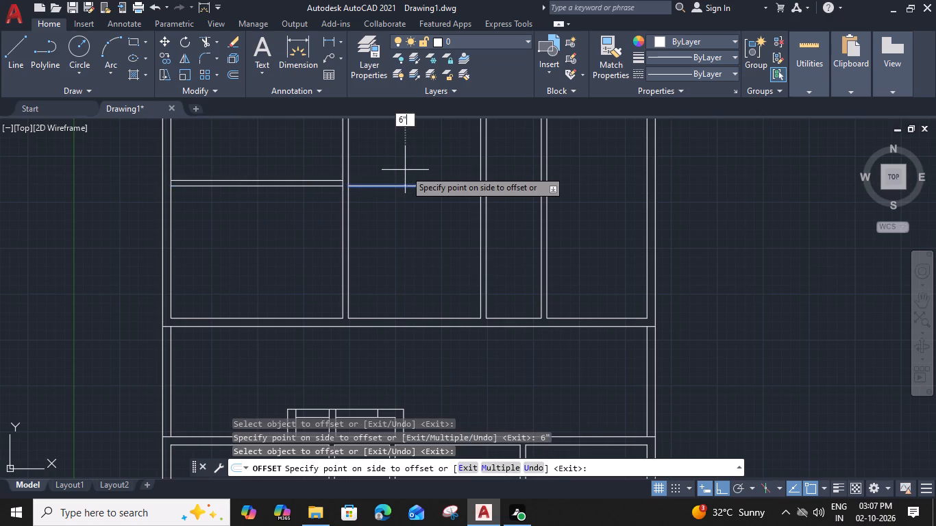
{"action": "key", "text": "Return"}
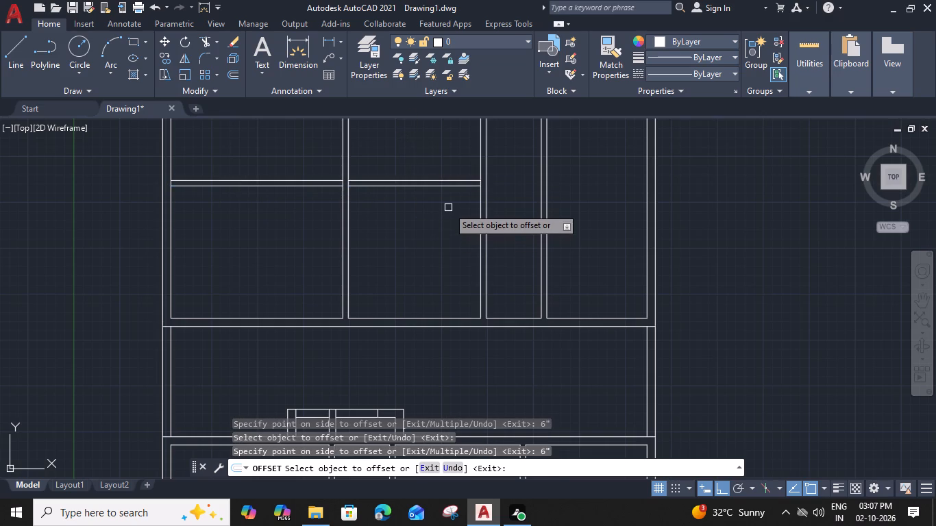
Create a 6" horizontal partition 9' above the 9" wall in the narrow third room using Offset.
{"action": "left_click", "coordinate": [521, 318]}
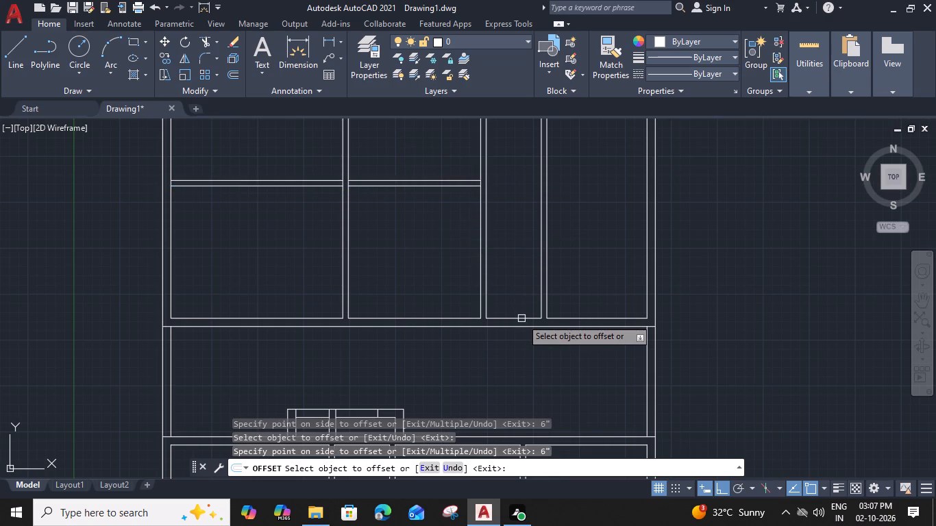
{"action": "type", "text": "9'"}
{"action": "key", "text": "Return"}
{"action": "left_click", "coordinate": [512, 222]}
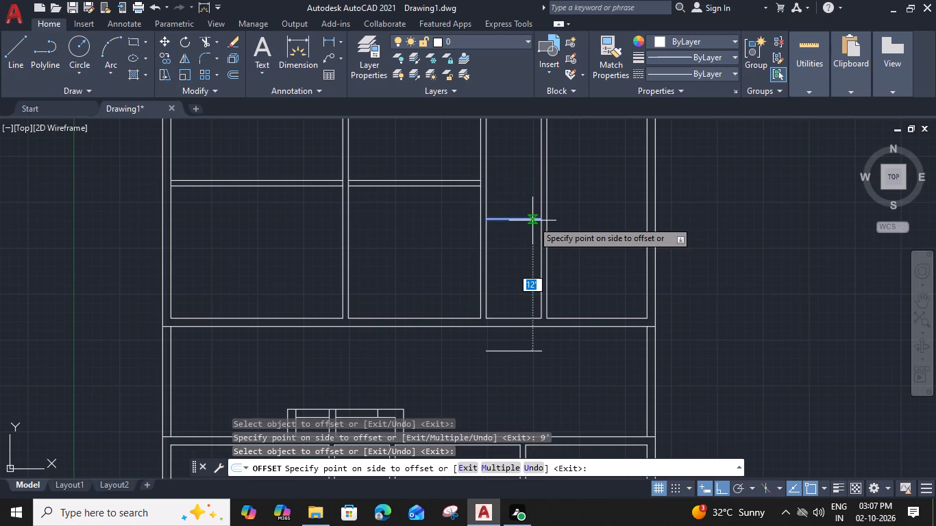
{"action": "type", "text": "6\""}
{"action": "key", "text": "Return"}
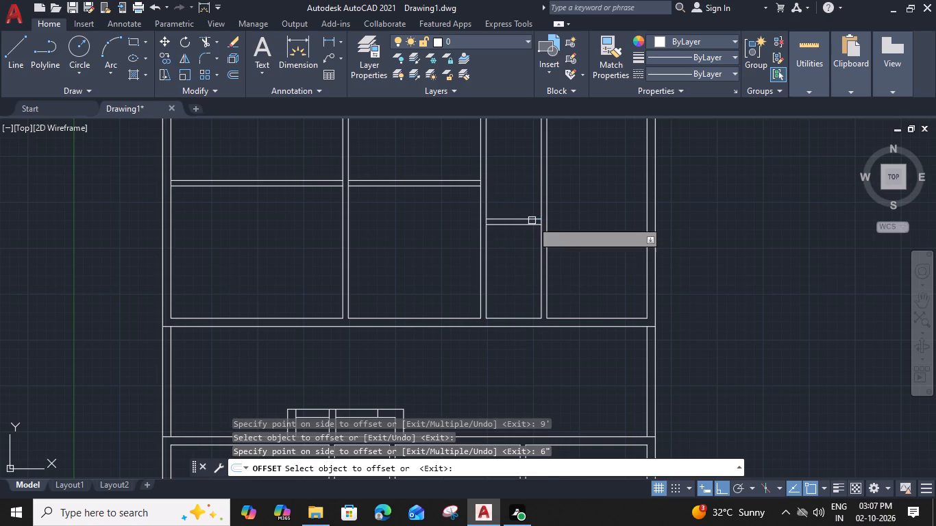
Create a 6" horizontal partition 4'9" above the 9" wall in the rightmost upper room using Offset.
{"action": "middle_click_drag", "start_coordinate": [536, 247], "coordinate": [467, 264]}
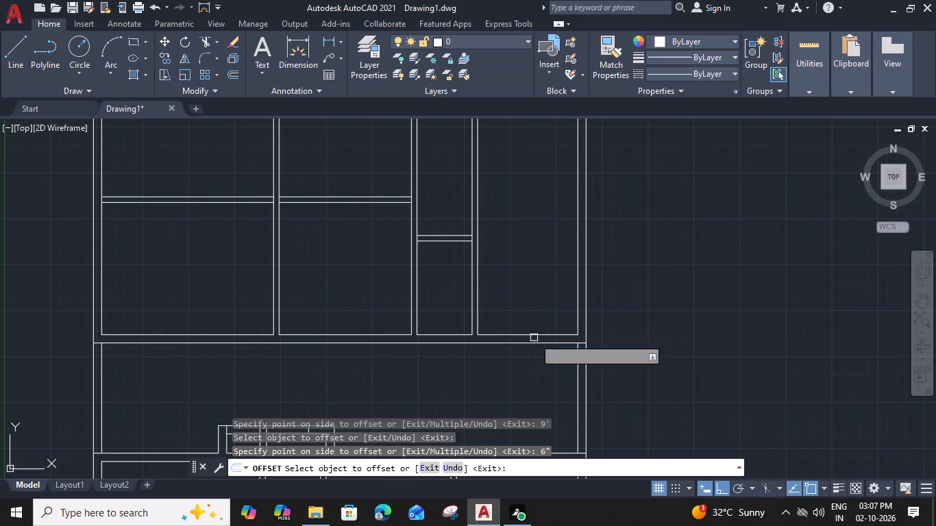
{"action": "left_click_drag", "start_coordinate": [536, 336], "coordinate": [536, 329]}
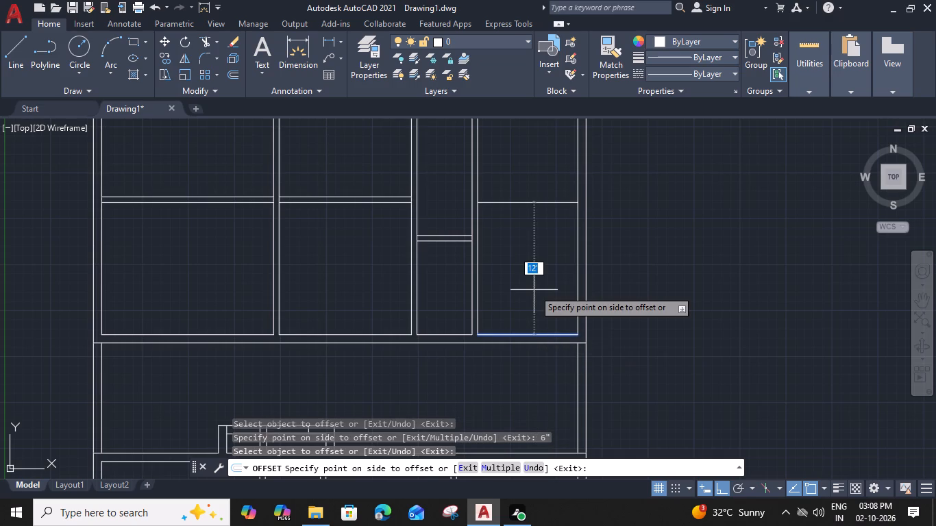
{"action": "type", "text": "4'9\""}
{"action": "key", "text": "Return"}
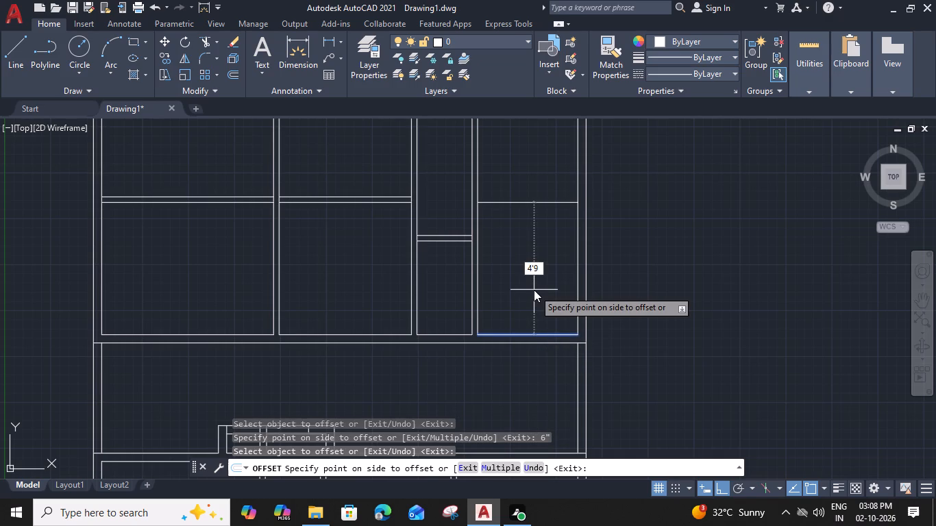
{"action": "left_click", "coordinate": [531, 285]}
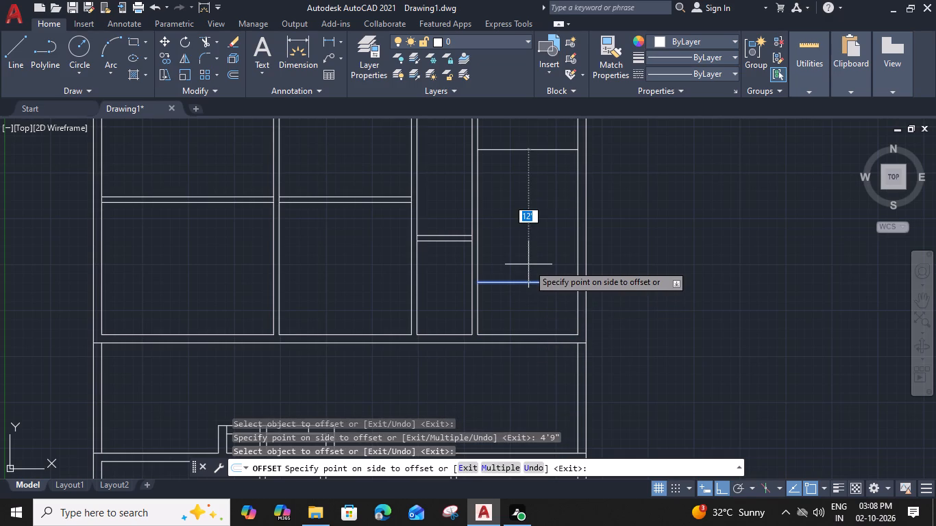
{"action": "type", "text": "6\""}
{"action": "key", "text": "Return"}
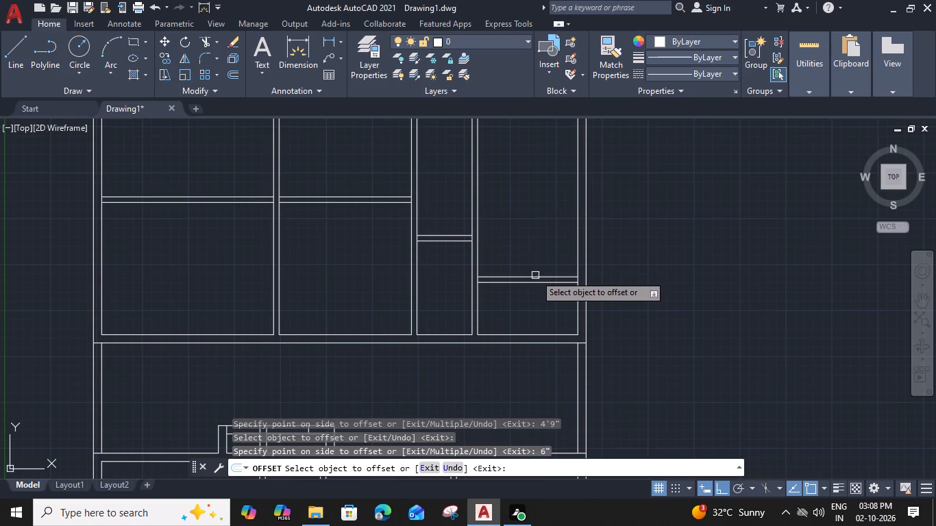
Create a second 6" horizontal partition 11' above the first one in the rightmost upper room using Offset.
{"action": "left_click", "coordinate": [536, 273]}
{"action": "left_click", "coordinate": [539, 277]}
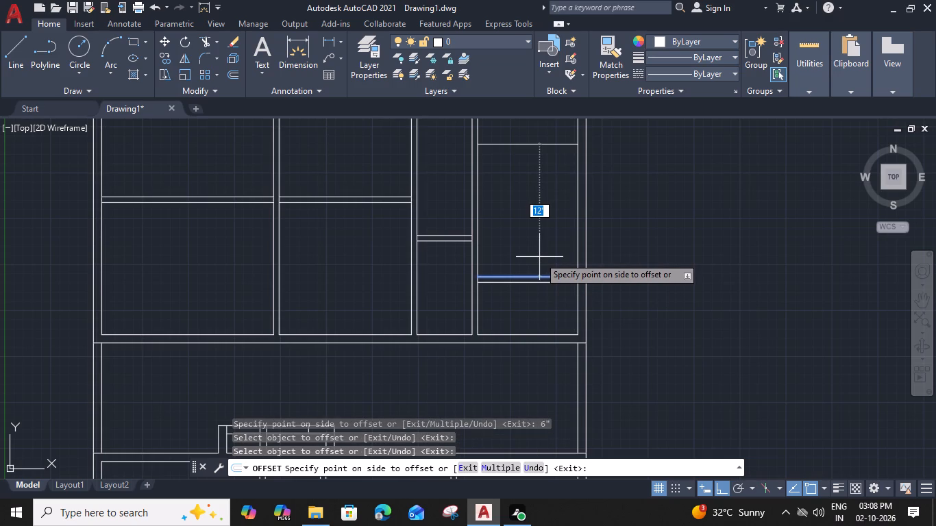
{"action": "type", "text": "11'"}
{"action": "key", "text": "space"}
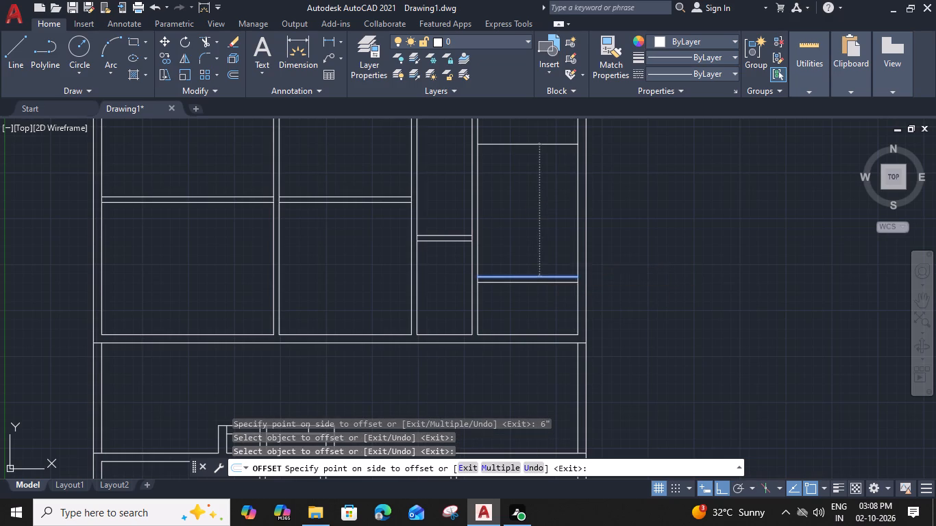
{"action": "middle_click_drag", "start_coordinate": [539, 258], "coordinate": [572, 305]}
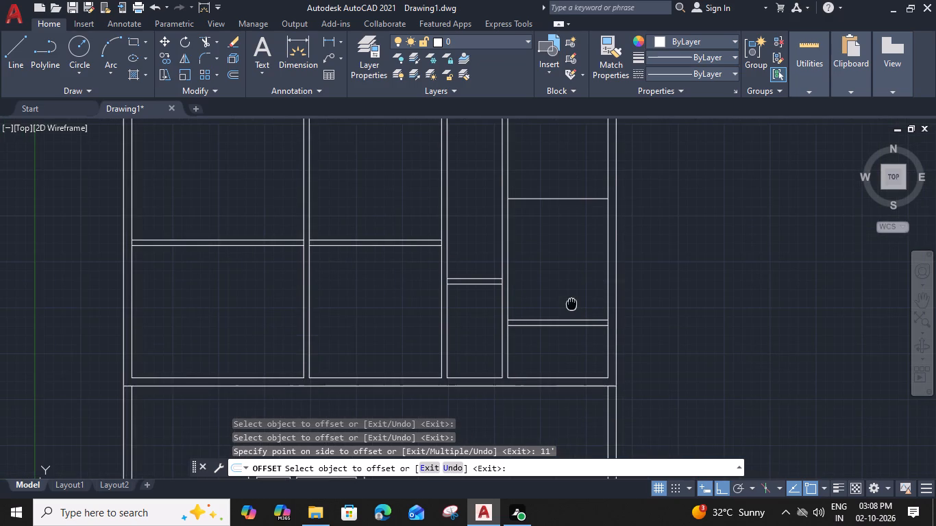
{"action": "left_click", "coordinate": [581, 203]}
{"action": "type", "text": "6\""}
{"action": "key", "text": "Return"}
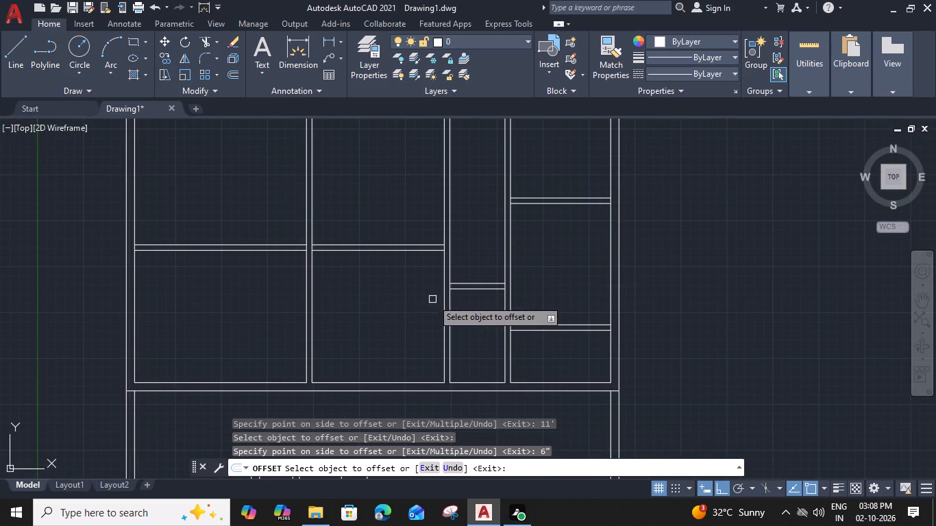
Create a second 6" horizontal partition 5' above the first one in the leftmost upper room using Offset.
{"action": "middle_click_drag", "start_coordinate": [244, 281], "coordinate": [245, 281]}
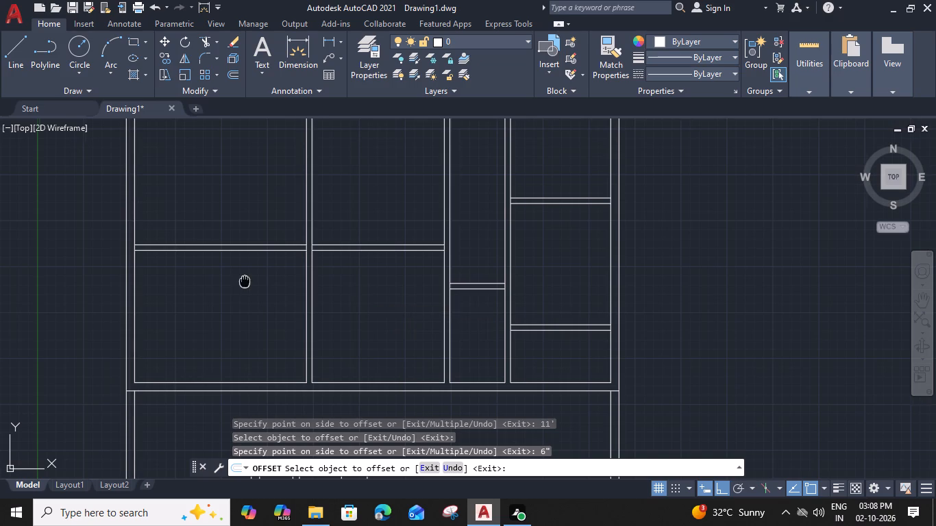
{"action": "middle_click_drag", "start_coordinate": [245, 281], "coordinate": [274, 296]}
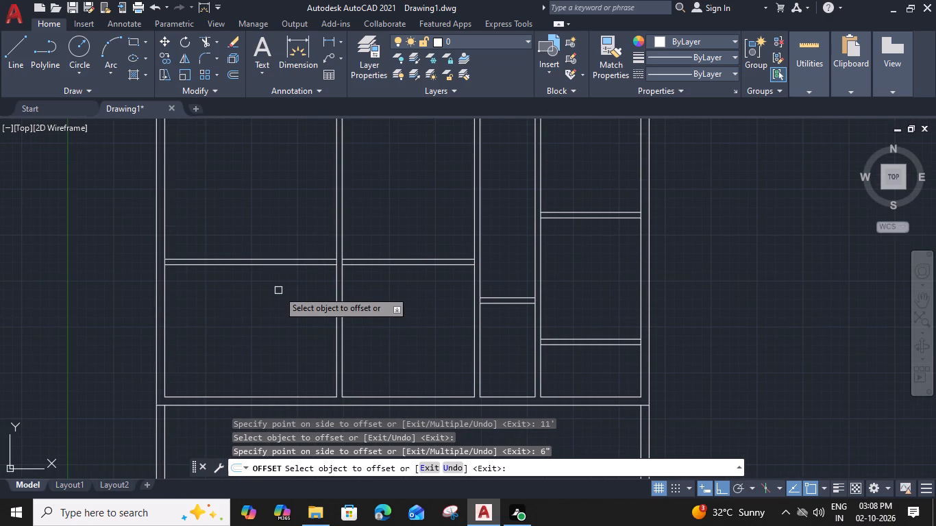
{"action": "left_click", "coordinate": [248, 258]}
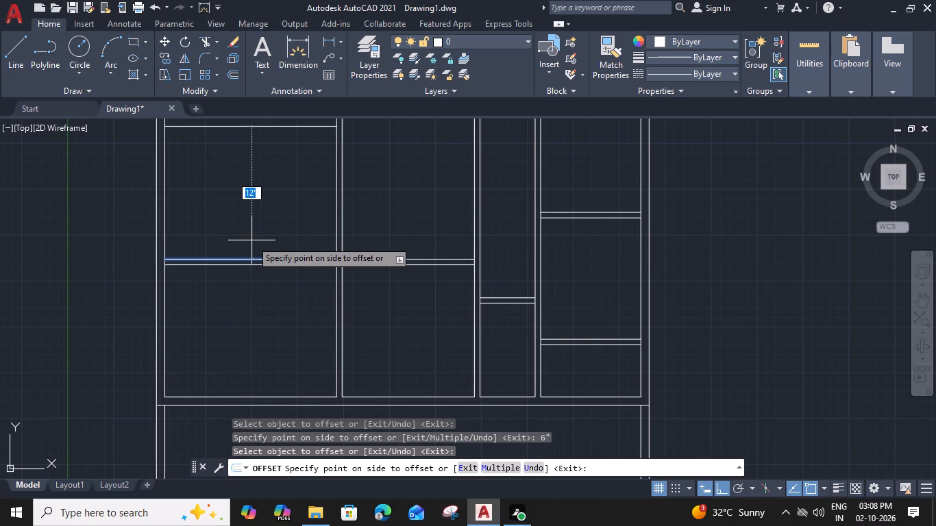
{"action": "key", "text": "5"}
{"action": "key", "text": "apostrophe"}
{"action": "key", "text": "space"}
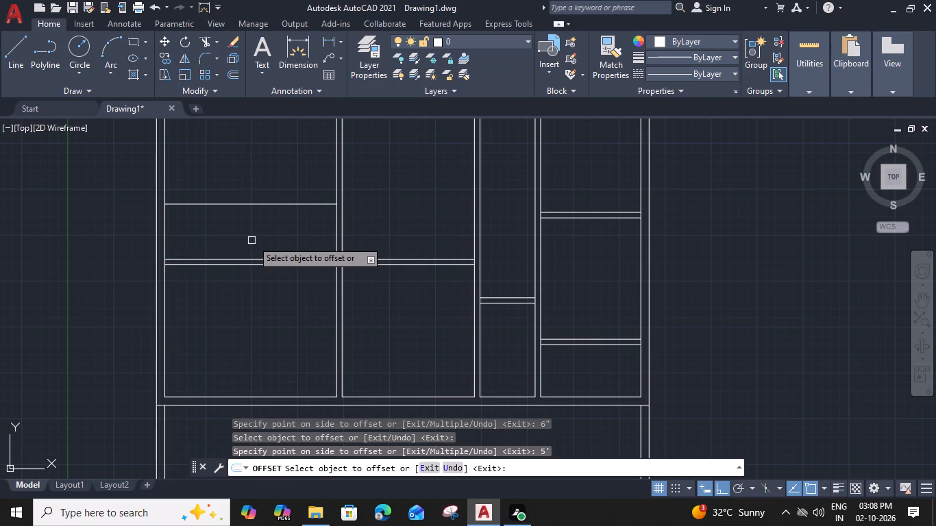
{"action": "left_click", "coordinate": [281, 207]}
{"action": "key", "text": "6"}
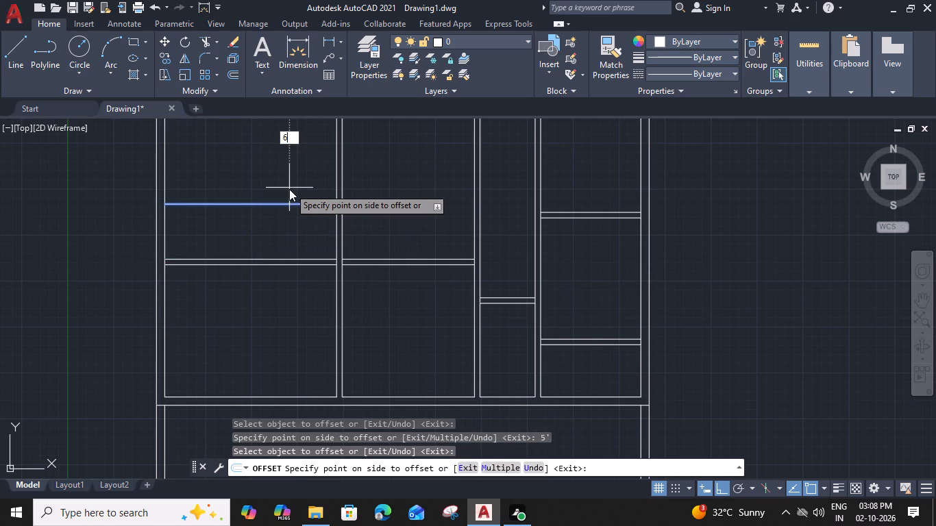
{"action": "key", "text": "shift+quotedbl"}
{"action": "key", "text": "Return"}
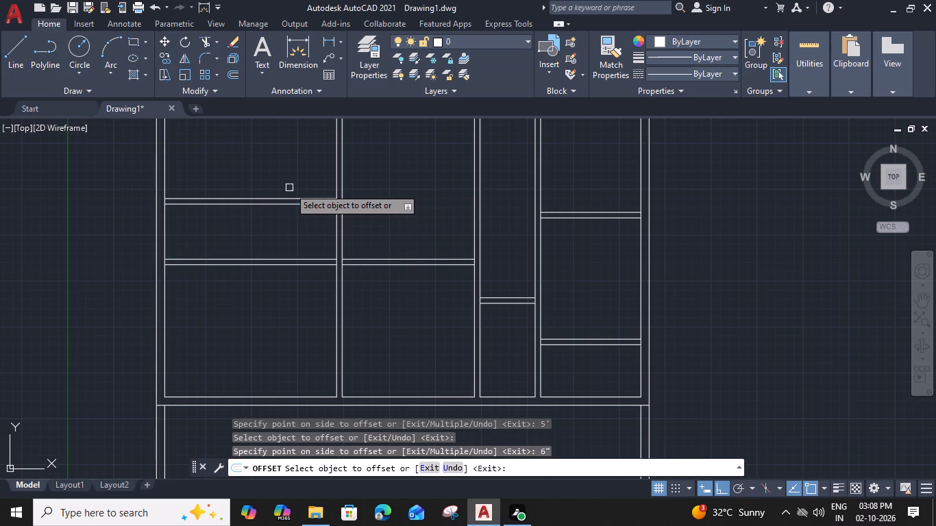
Create a 9" horizontal wall 11'9" above the leftmost room's second partition using Offset.
{"action": "middle_click_drag", "start_coordinate": [304, 208], "coordinate": [304, 203]}
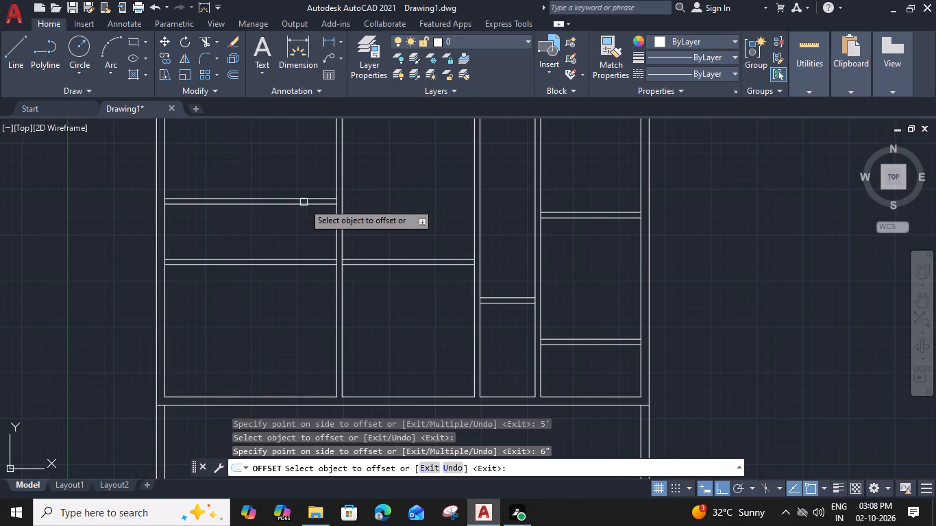
{"action": "middle_click_drag", "start_coordinate": [304, 203], "coordinate": [321, 260]}
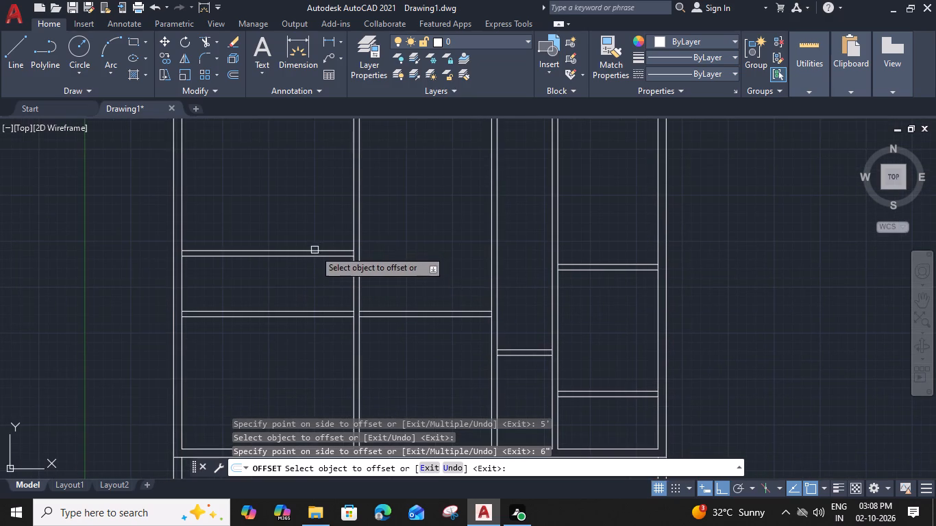
{"action": "left_click", "coordinate": [315, 250]}
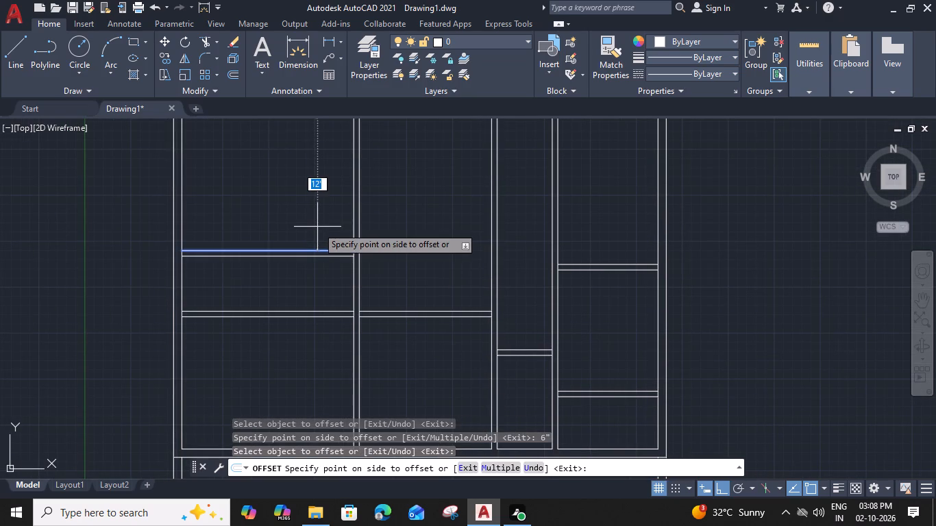
{"action": "type", "text": "11'9\""}
{"action": "key", "text": "Return"}
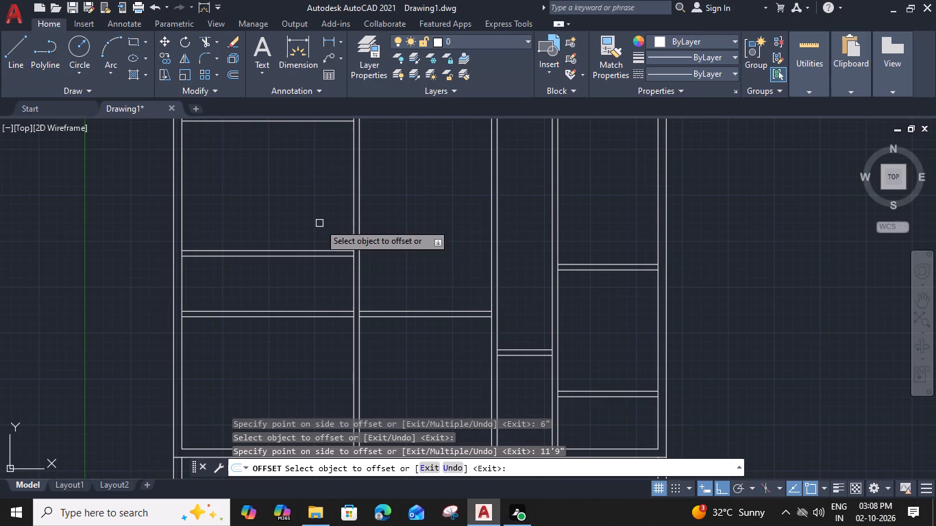
{"action": "scroll", "coordinate": [393, 229], "scroll_direction": "up", "scroll_amount": 1}
{"action": "middle_click_drag", "start_coordinate": [393, 229], "coordinate": [357, 262]}
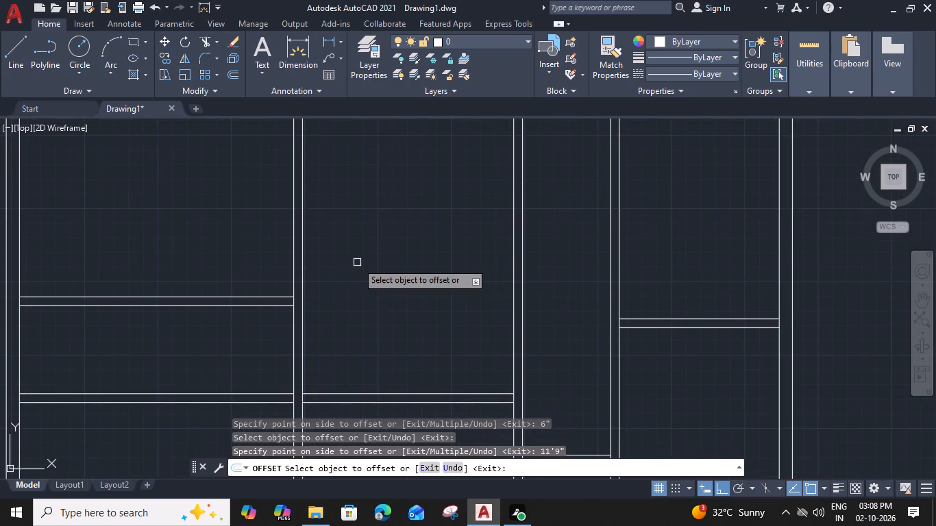
{"action": "scroll", "coordinate": [357, 262], "scroll_direction": "down", "scroll_amount": 1}
{"action": "left_click", "coordinate": [275, 155]}
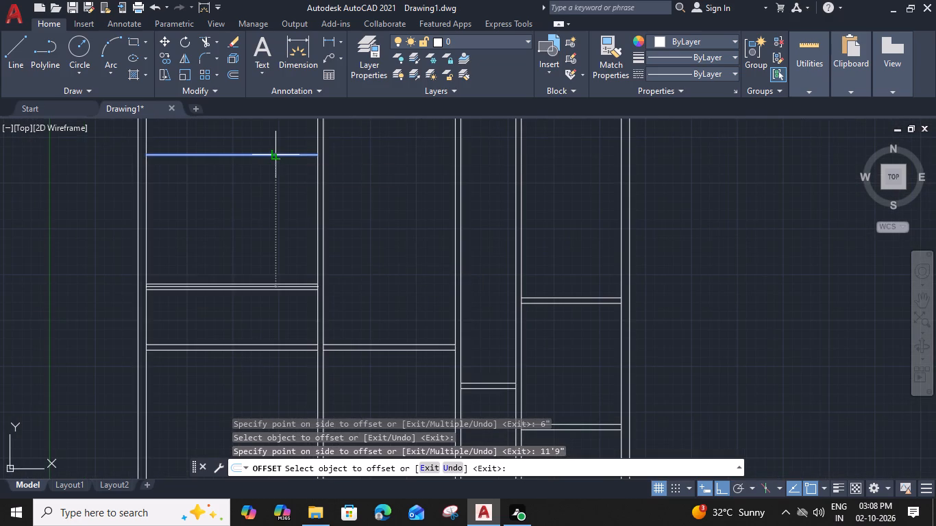
{"action": "key", "text": "9"}
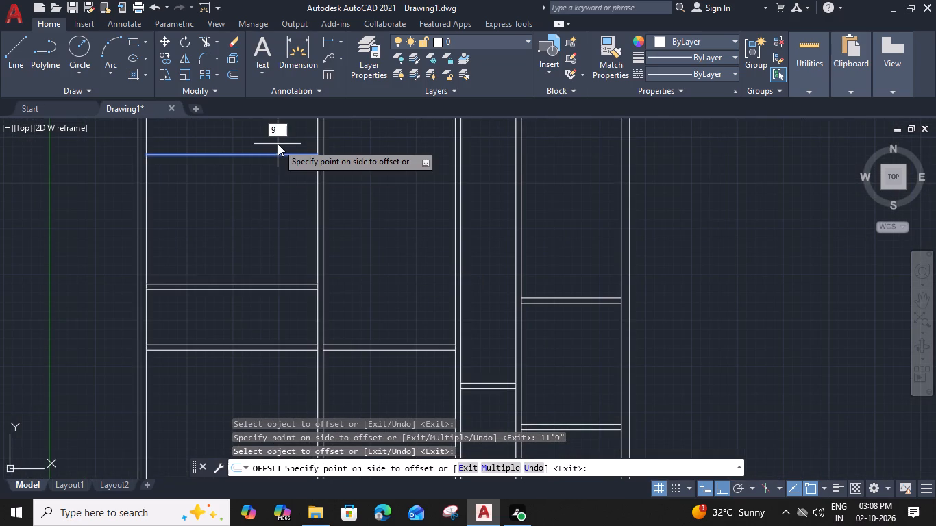
{"action": "key", "text": "shift+quotedbl"}
{"action": "key", "text": "Return"}
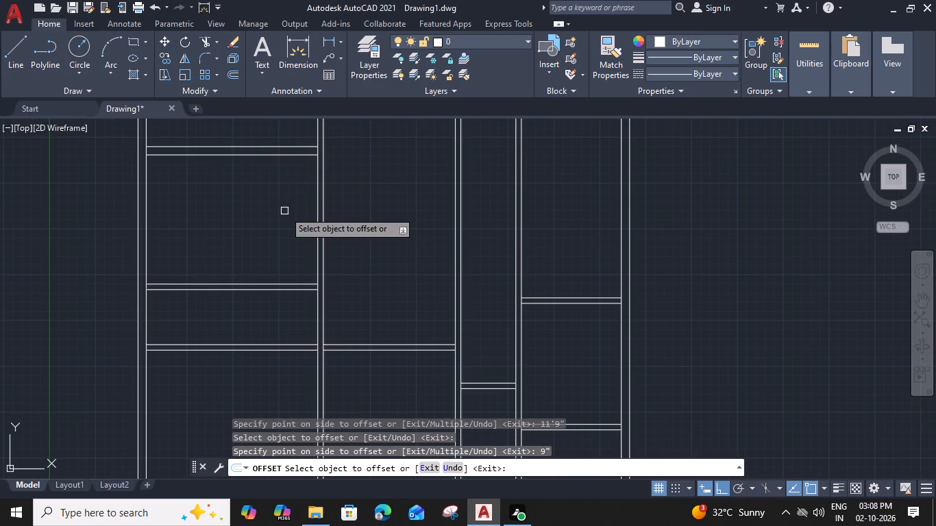
Extend the upper line of the leftmost room's new 9" top wall to the left outer wall's outer face.
{"action": "key", "text": "Escape"}
{"action": "type", "text": "EX"}
{"action": "key", "text": "space"}
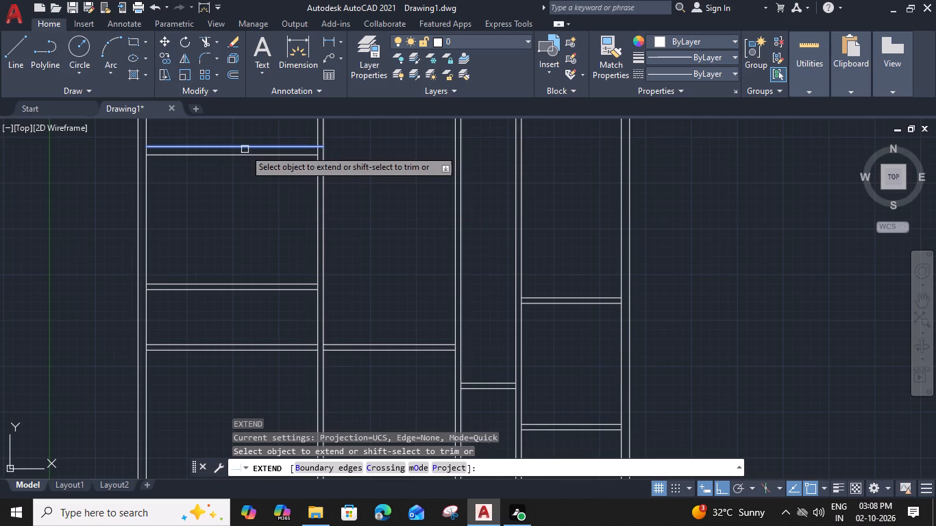
{"action": "left_click", "coordinate": [219, 147]}
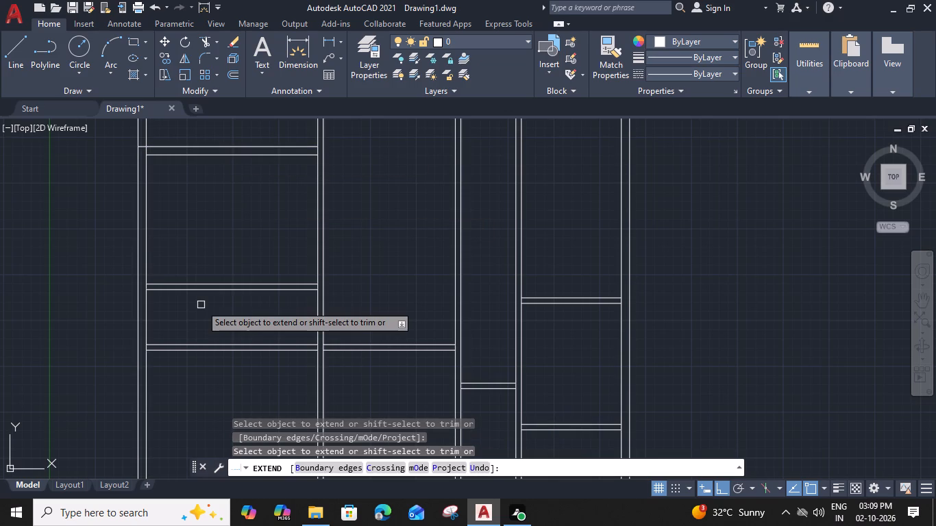
{"action": "middle_click_drag", "start_coordinate": [276, 347], "coordinate": [280, 258]}
{"action": "scroll", "coordinate": [153, 264], "scroll_direction": "up", "scroll_amount": 3}
{"action": "left_click", "coordinate": [138, 240]}
{"action": "scroll", "coordinate": [138, 240], "scroll_direction": "down", "scroll_amount": 2}
{"action": "scroll", "coordinate": [138, 242], "scroll_direction": "up", "scroll_amount": 2}
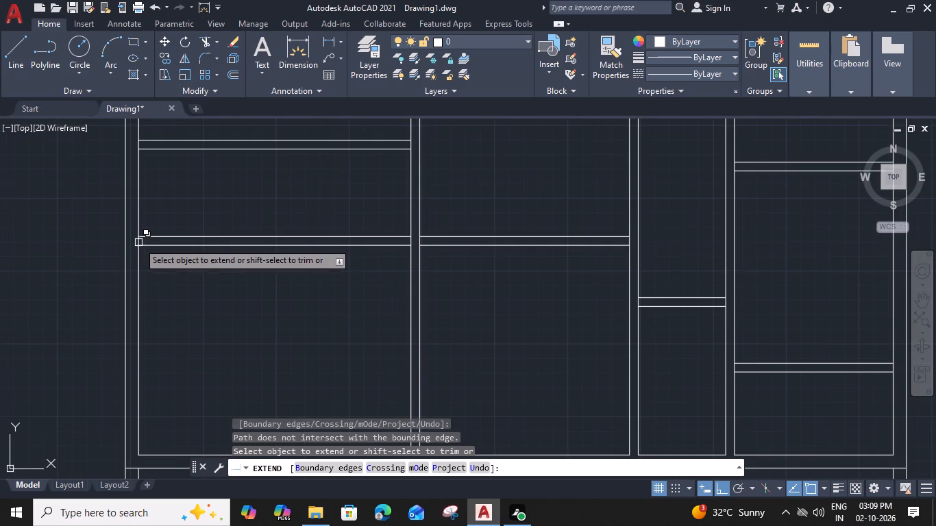
{"action": "scroll", "coordinate": [138, 242], "scroll_direction": "up", "scroll_amount": 2}
{"action": "key", "text": "Escape"}
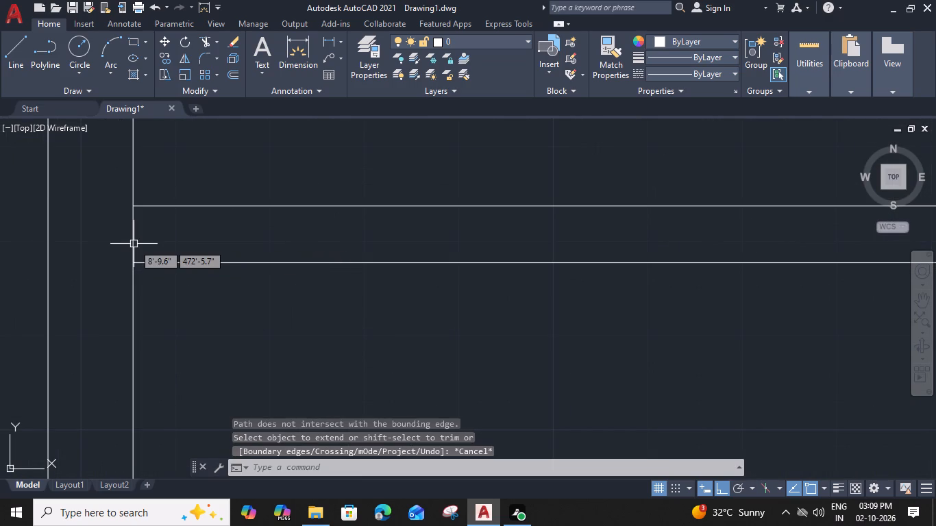
Trim the overlapping wall lines where the leftmost upper room's first horizontal partition meets the left outer wall and the adjacent vertical partition.
{"action": "key", "text": "t"}
{"action": "type", "text": "R"}
{"action": "key", "text": "space"}
{"action": "left_click", "coordinate": [132, 242]}
{"action": "scroll", "coordinate": [132, 242], "scroll_direction": "down", "scroll_amount": 3}
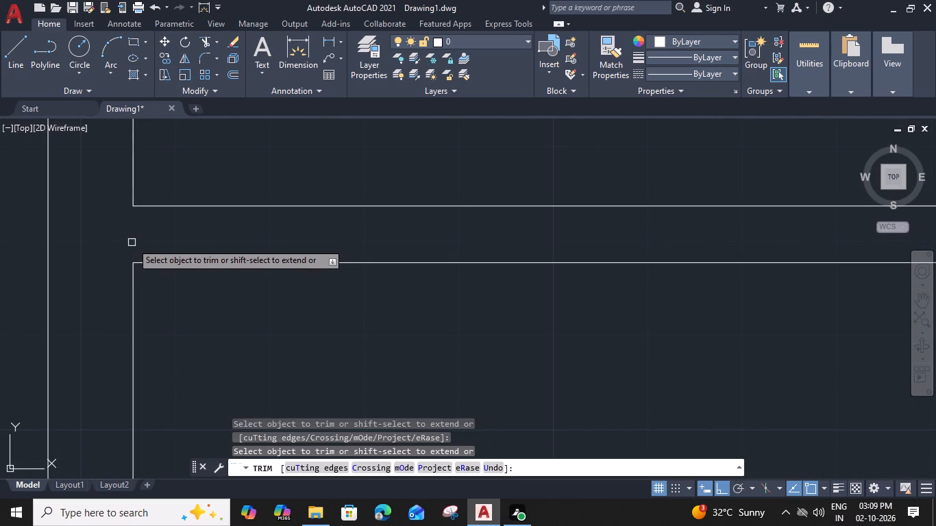
{"action": "middle_click_drag", "start_coordinate": [205, 290], "coordinate": [214, 219]}
{"action": "scroll", "coordinate": [211, 277], "scroll_direction": "down", "scroll_amount": 3}
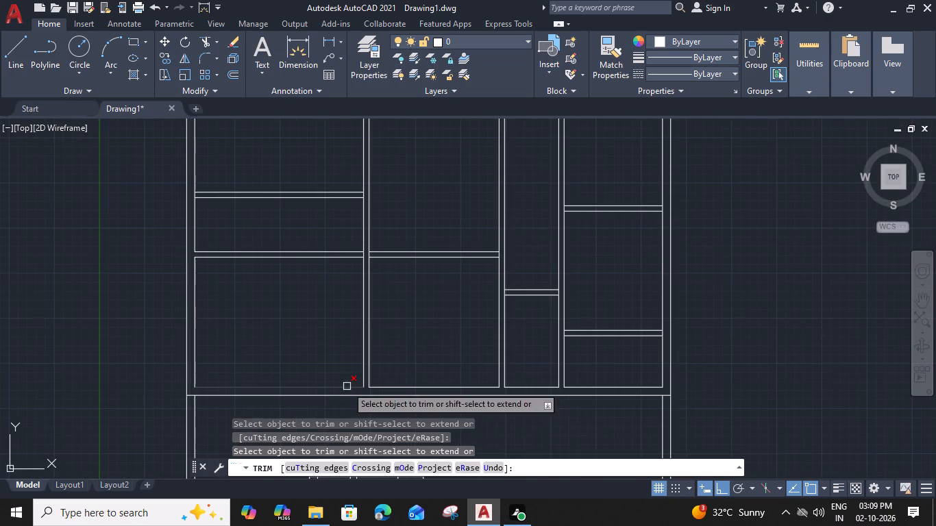
{"action": "scroll", "coordinate": [365, 251], "scroll_direction": "up", "scroll_amount": 3}
{"action": "left_click", "coordinate": [380, 262]}
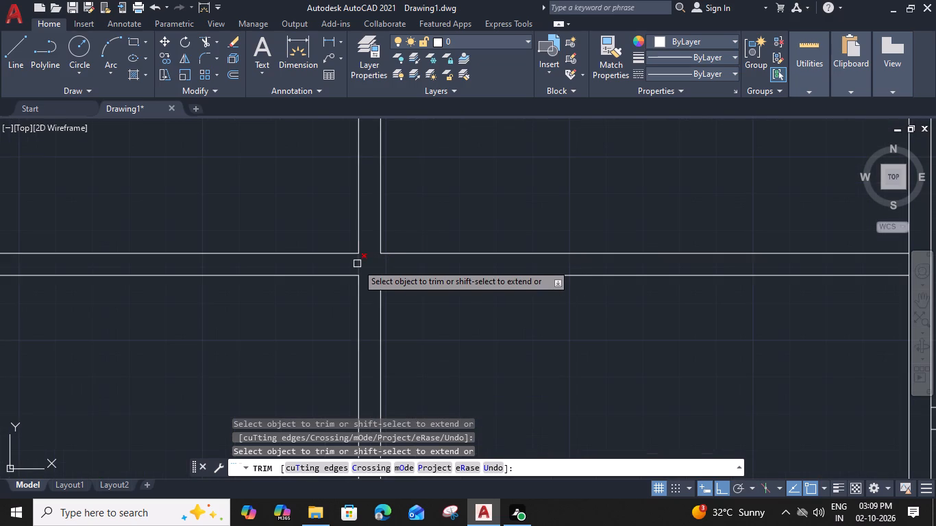
{"action": "left_click", "coordinate": [357, 264]}
Extend the second room's upper partition line to the next vertical partition's far face and trim that vertical partition above it into a corner.
{"action": "scroll", "coordinate": [357, 264], "scroll_direction": "down", "scroll_amount": 3}
{"action": "scroll", "coordinate": [496, 393], "scroll_direction": "up", "scroll_amount": 2}
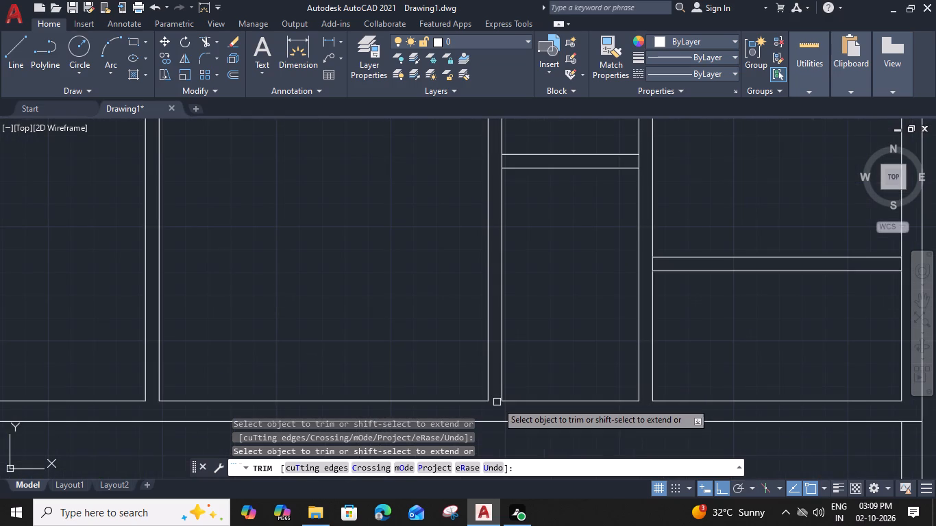
{"action": "scroll", "coordinate": [498, 394], "scroll_direction": "down", "scroll_amount": 2}
{"action": "scroll", "coordinate": [504, 292], "scroll_direction": "up", "scroll_amount": 3}
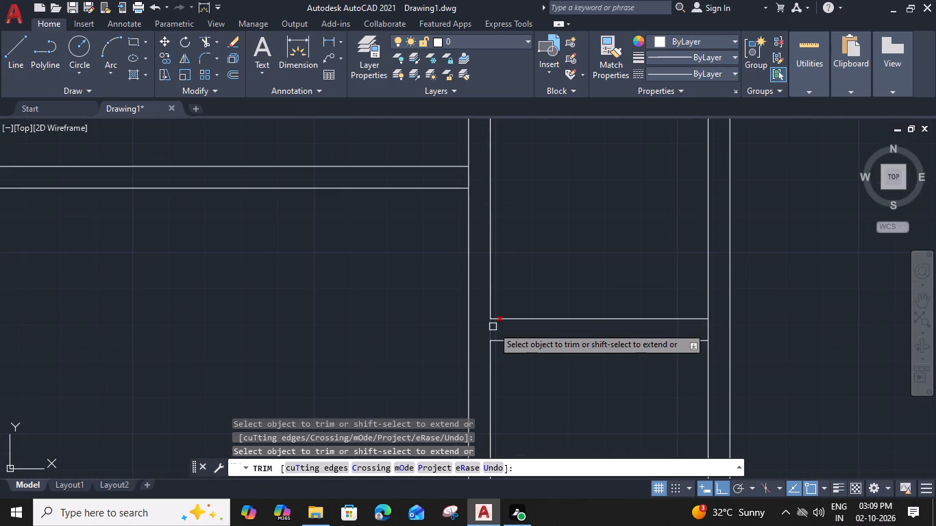
{"action": "scroll", "coordinate": [500, 305], "scroll_direction": "down", "scroll_amount": 3}
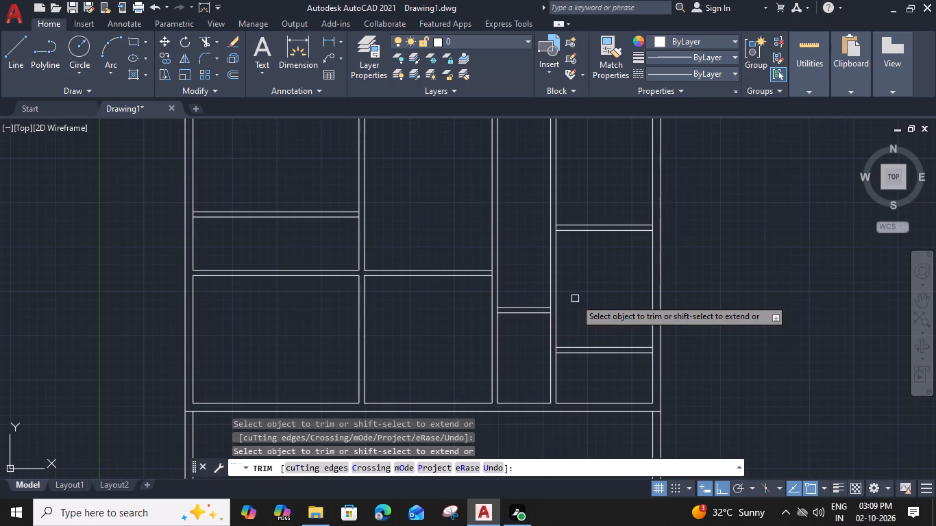
{"action": "middle_click_drag", "start_coordinate": [570, 304], "coordinate": [442, 262]}
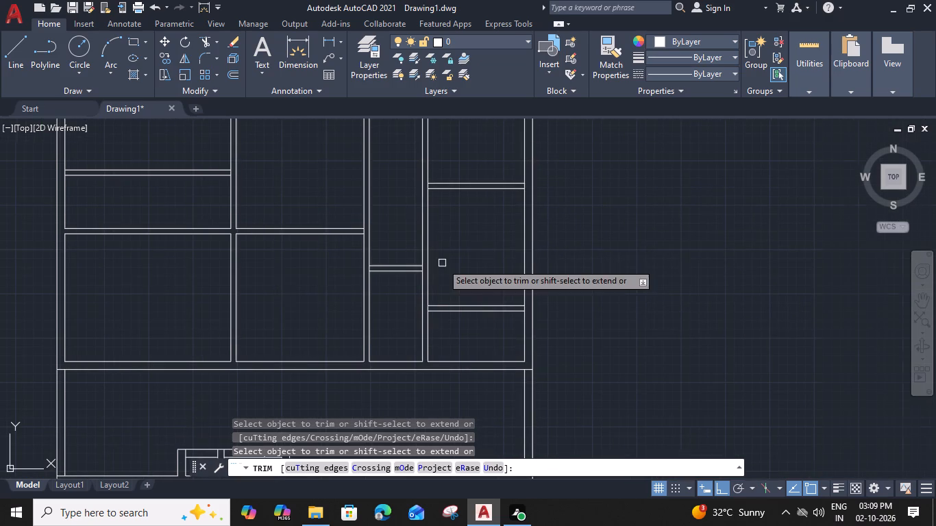
{"action": "left_click", "coordinate": [348, 227], "text": "shift"}
{"action": "left_click", "coordinate": [383, 210]}
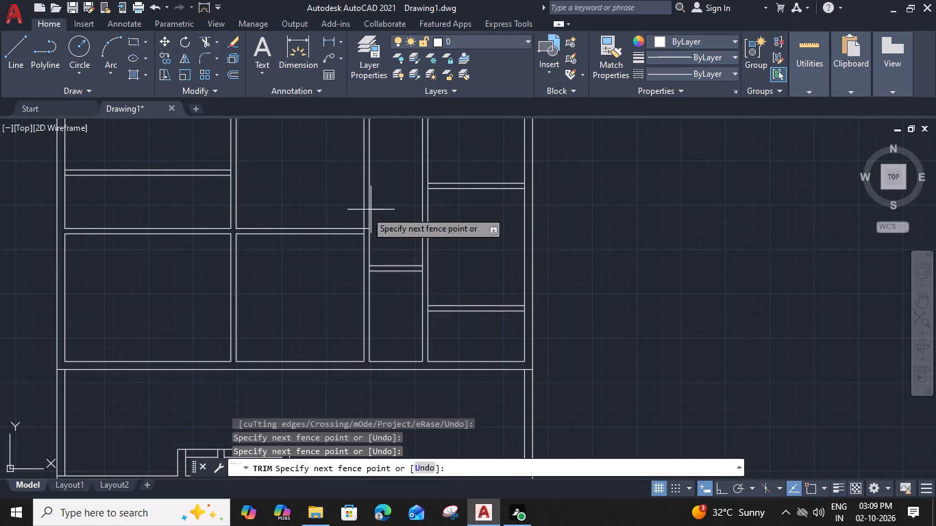
{"action": "left_click", "coordinate": [349, 212]}
{"action": "scroll", "coordinate": [362, 232], "scroll_direction": "up", "scroll_amount": 3}
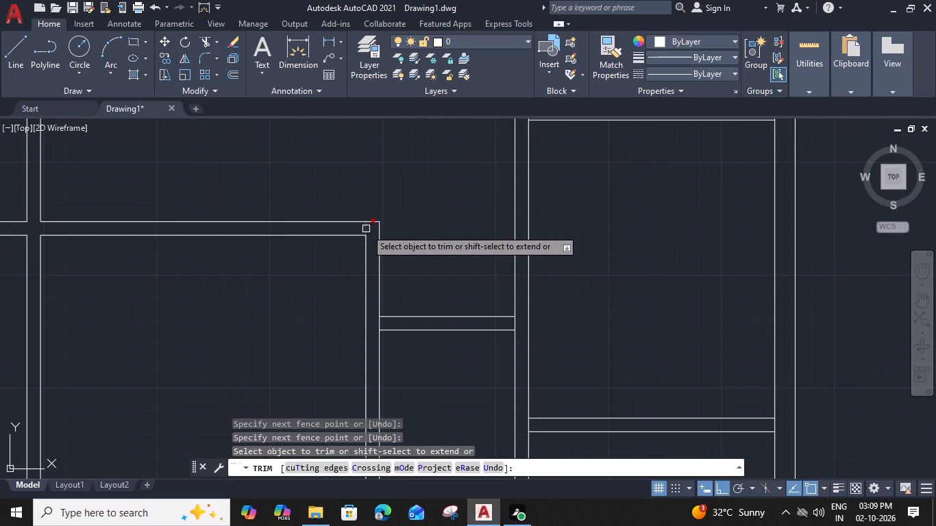
{"action": "left_click", "coordinate": [366, 229]}
Extend the first partition's upper line across the leftmost vertical partition and trim that vertical partition's lines above it.
{"action": "scroll", "coordinate": [366, 229], "scroll_direction": "down", "scroll_amount": 2}
{"action": "middle_click_drag", "start_coordinate": [281, 258], "coordinate": [532, 311]}
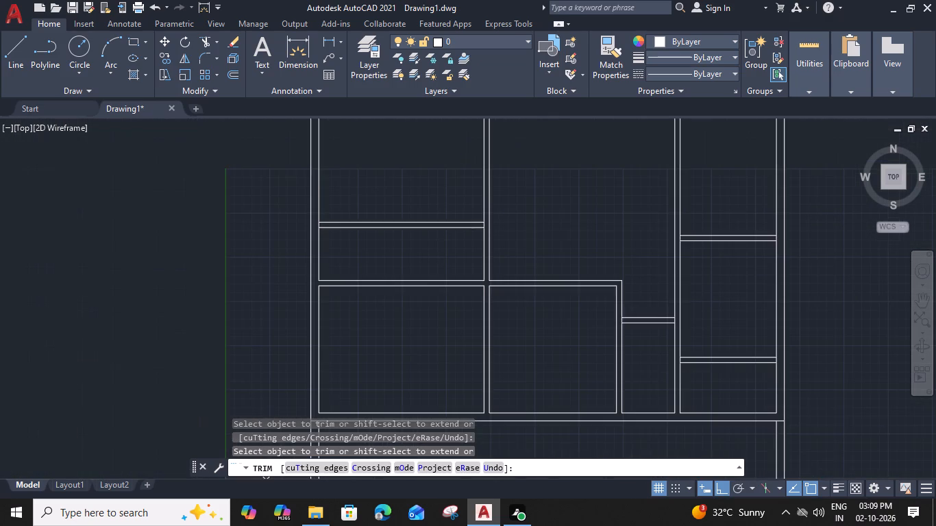
{"action": "scroll", "coordinate": [473, 264], "scroll_direction": "up", "scroll_amount": 2}
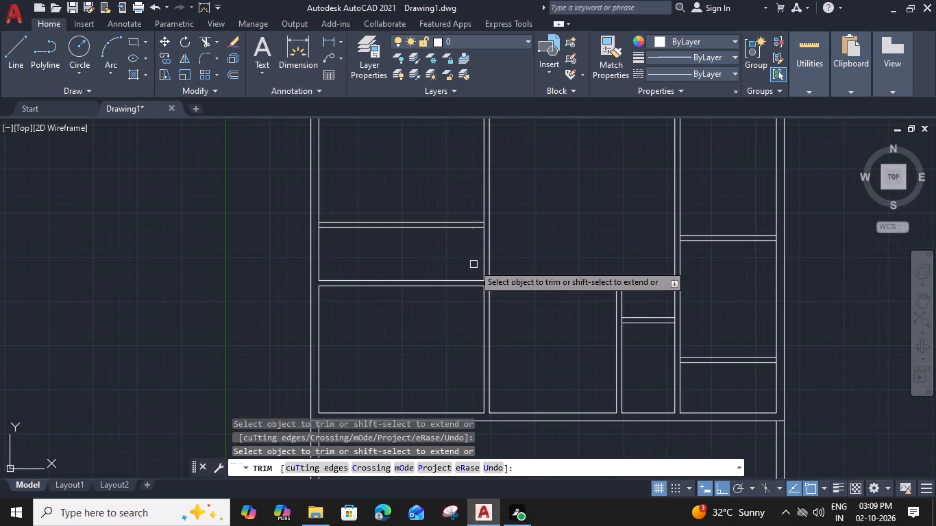
{"action": "left_click", "coordinate": [488, 307], "text": "shift"}
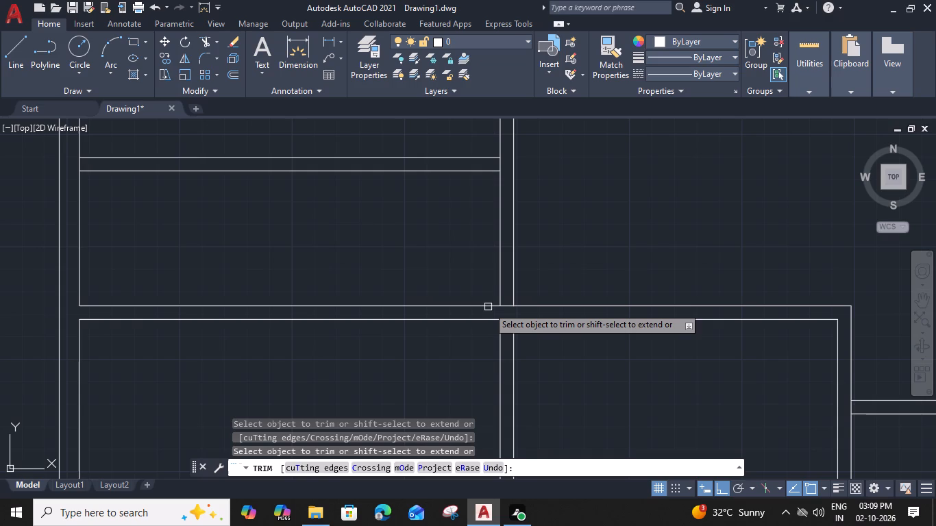
{"action": "left_click", "coordinate": [530, 236]}
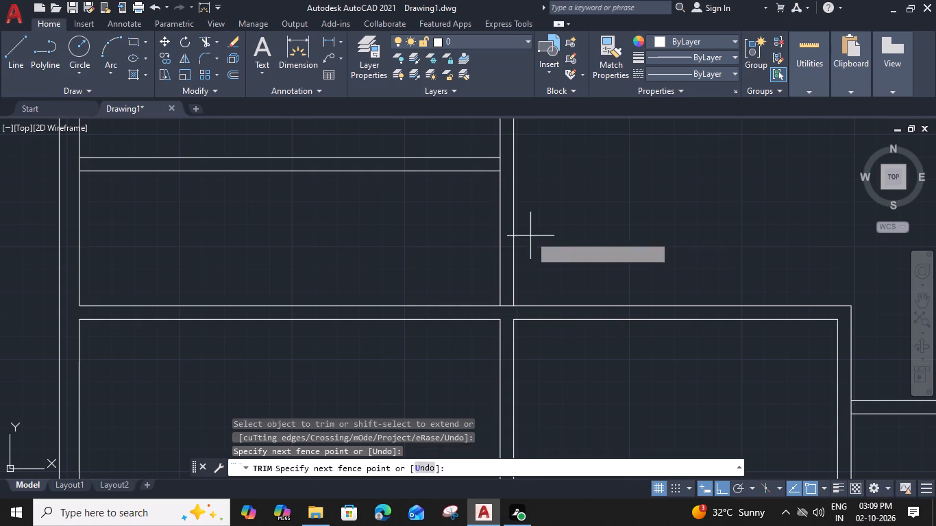
{"action": "left_click", "coordinate": [489, 242]}
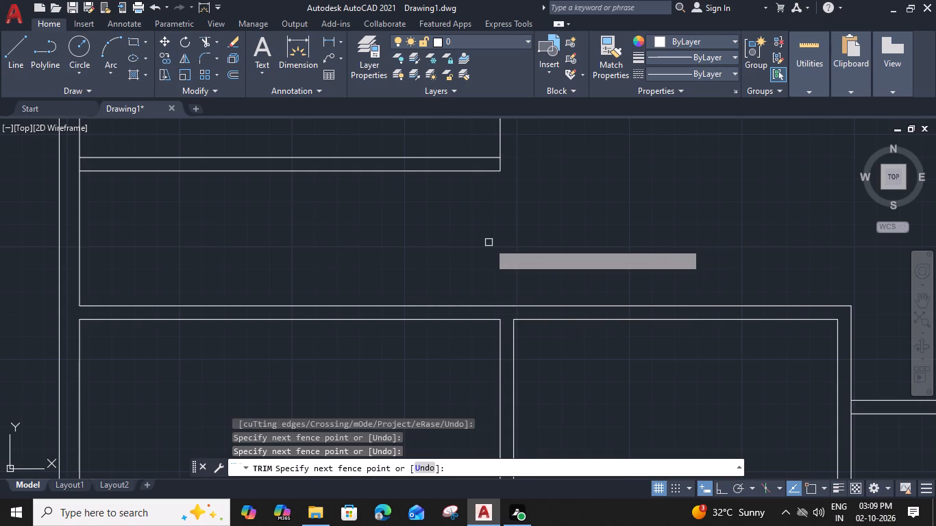
Trim the left outer wall's inner line at the leftmost room's second partition and at its 9" top wall.
{"action": "scroll", "coordinate": [82, 166], "scroll_direction": "up", "scroll_amount": 2}
{"action": "left_click", "coordinate": [79, 168]}
{"action": "scroll", "coordinate": [79, 168], "scroll_direction": "down", "scroll_amount": 3}
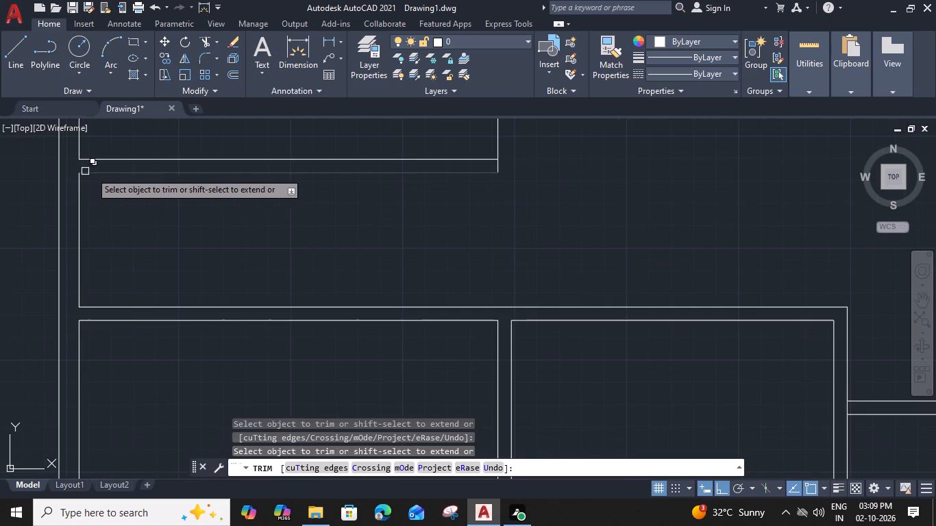
{"action": "scroll", "coordinate": [423, 212], "scroll_direction": "down", "scroll_amount": 2}
{"action": "middle_click_drag", "start_coordinate": [424, 214], "coordinate": [467, 355]}
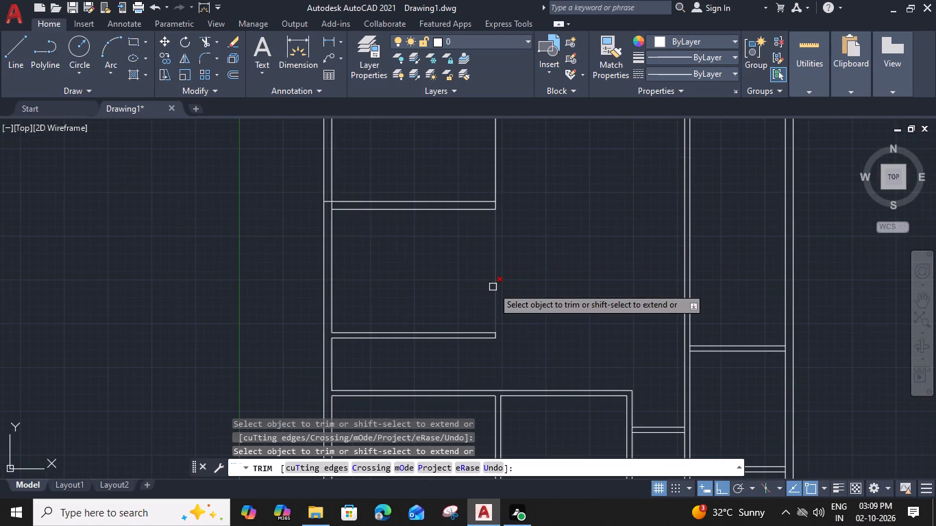
{"action": "scroll", "coordinate": [502, 281], "scroll_direction": "down", "scroll_amount": 2}
{"action": "middle_click_drag", "start_coordinate": [516, 286], "coordinate": [453, 276]}
{"action": "scroll", "coordinate": [378, 236], "scroll_direction": "up", "scroll_amount": 3}
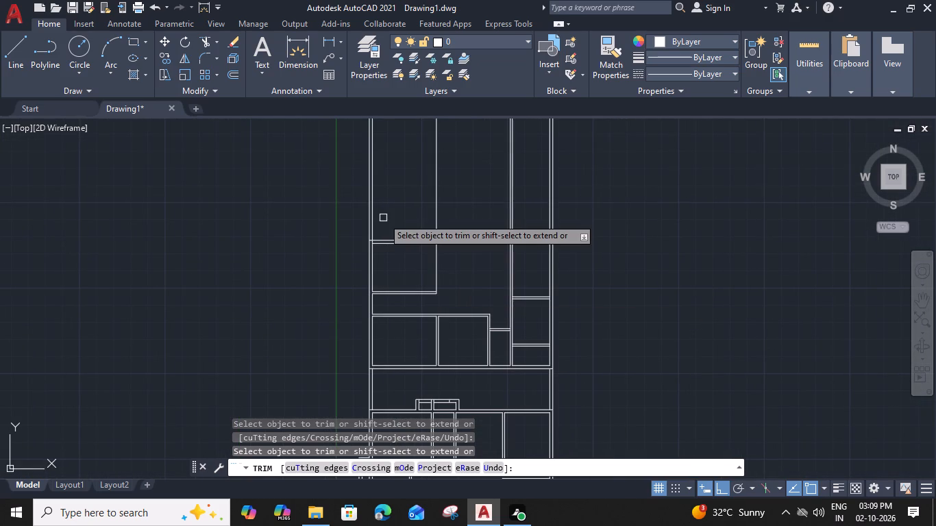
{"action": "left_click", "coordinate": [354, 250]}
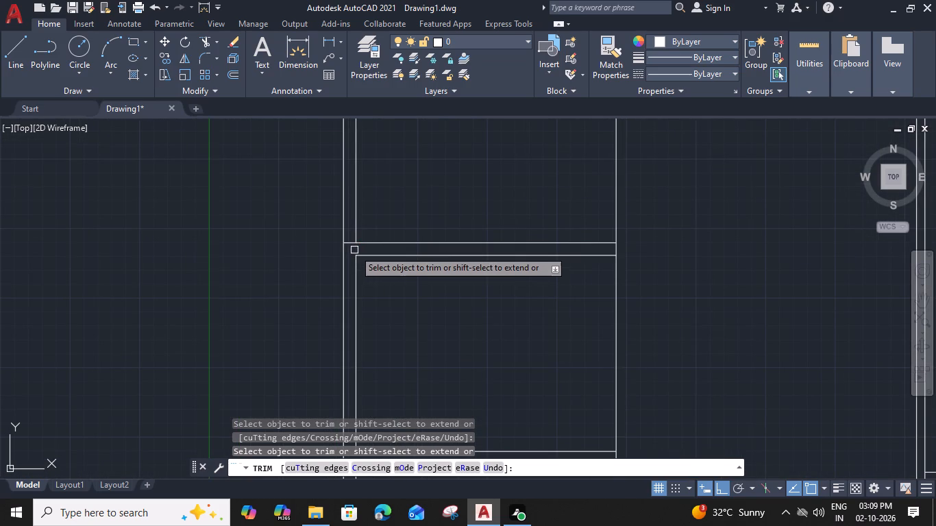
Trim the right outer wall's inner line at both horizontal partitions of the rightmost upper room.
{"action": "scroll", "coordinate": [473, 289], "scroll_direction": "down", "scroll_amount": 3}
{"action": "middle_click_drag", "start_coordinate": [489, 330], "coordinate": [399, 109]}
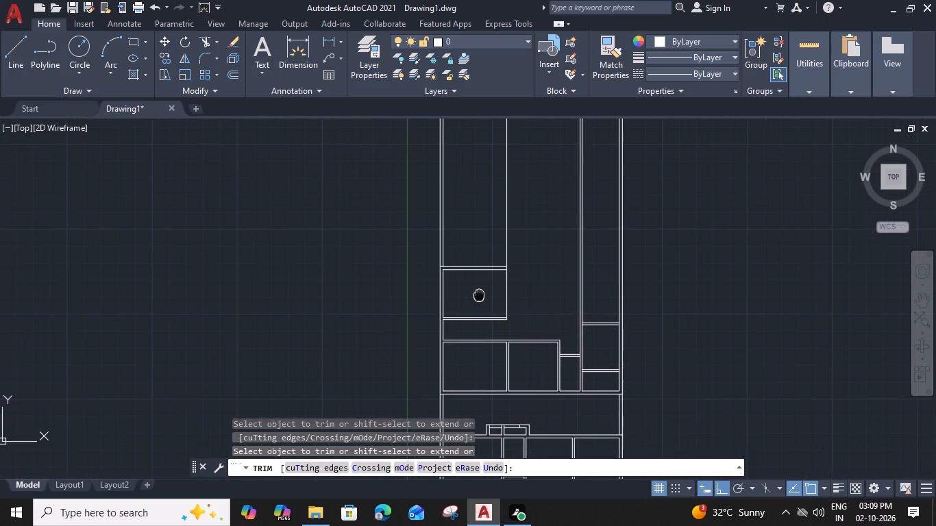
{"action": "middle_click_drag", "start_coordinate": [399, 109], "coordinate": [351, 252]}
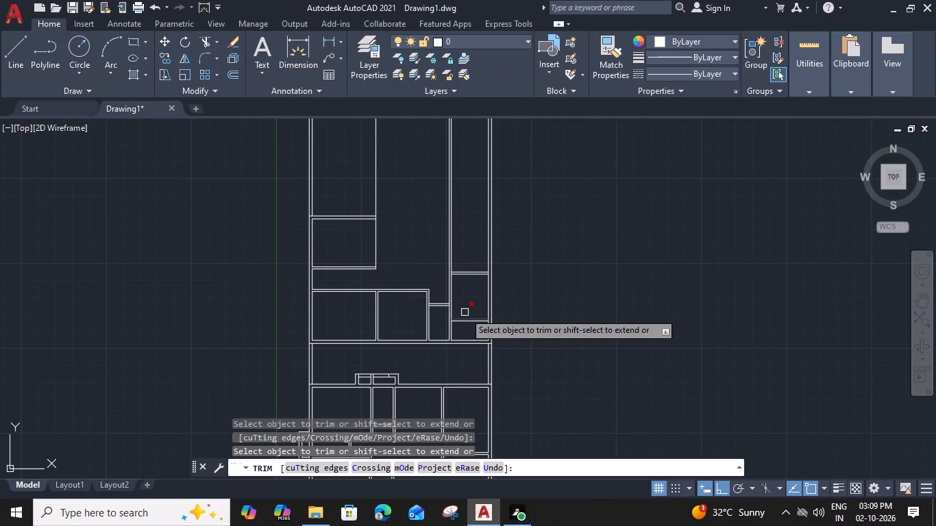
{"action": "scroll", "coordinate": [454, 273], "scroll_direction": "up", "scroll_amount": 2}
{"action": "scroll", "coordinate": [454, 273], "scroll_direction": "down", "scroll_amount": 1}
{"action": "scroll", "coordinate": [454, 270], "scroll_direction": "up", "scroll_amount": 3}
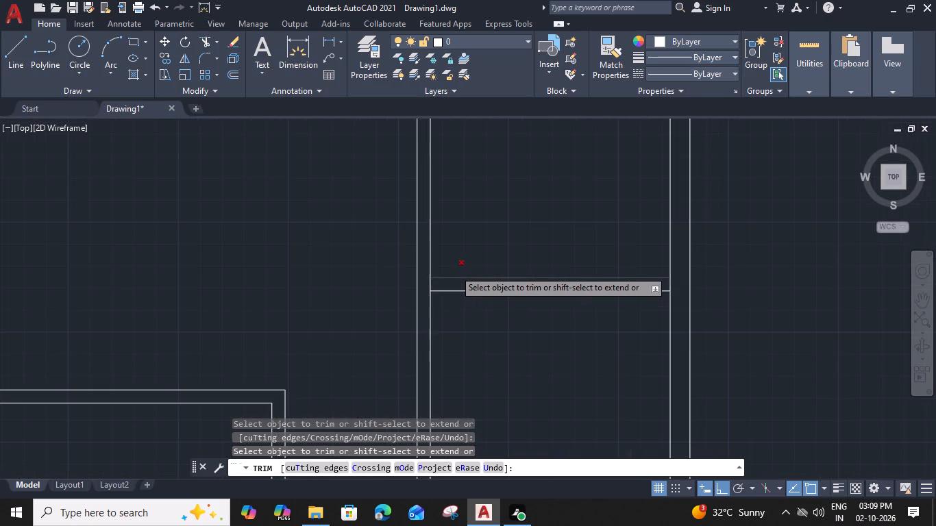
{"action": "scroll", "coordinate": [672, 284], "scroll_direction": "up", "scroll_amount": 1}
{"action": "left_click", "coordinate": [672, 284]}
{"action": "scroll", "coordinate": [672, 284], "scroll_direction": "down", "scroll_amount": 3}
{"action": "middle_click_drag", "start_coordinate": [674, 354], "coordinate": [674, 354]}
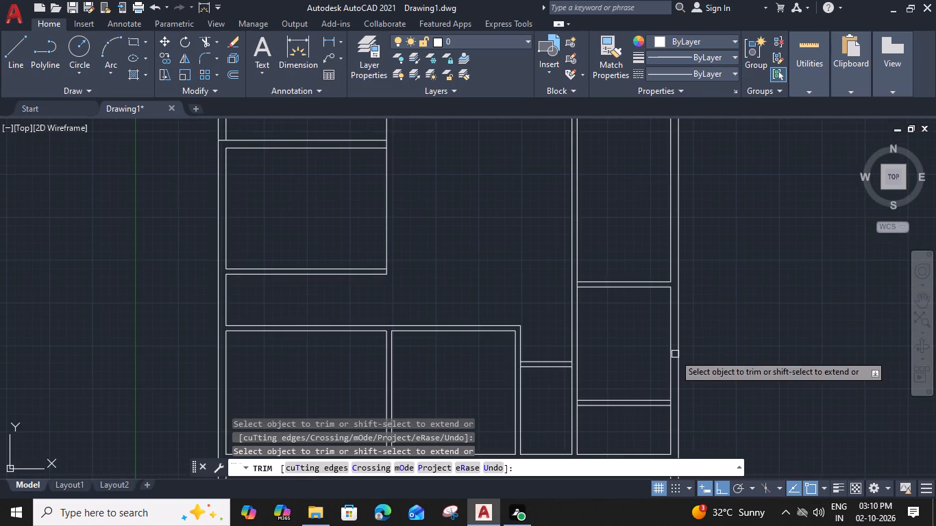
{"action": "middle_click_drag", "start_coordinate": [674, 354], "coordinate": [650, 266]}
{"action": "scroll", "coordinate": [650, 314], "scroll_direction": "up", "scroll_amount": 4}
{"action": "left_click", "coordinate": [626, 329]}
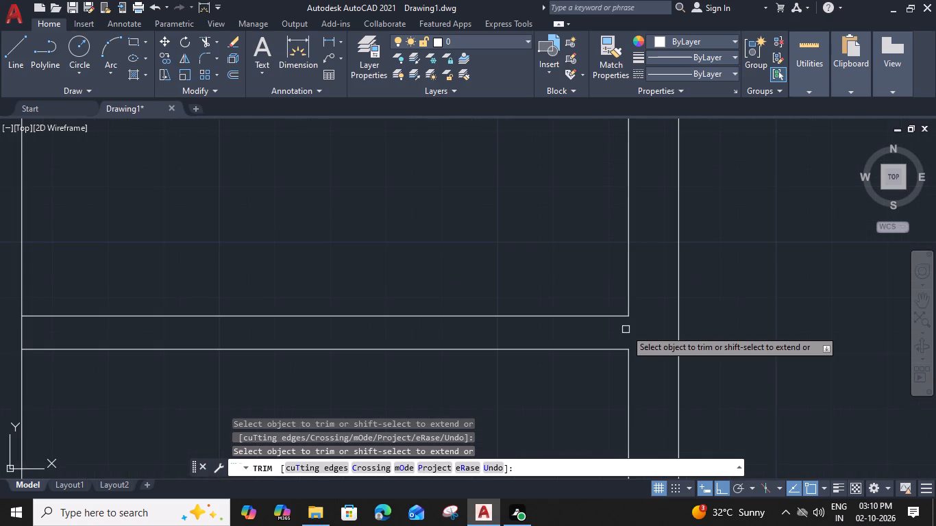
Join the rightmost room's second horizontal partition to its vertical partition as a corner, trimming the vertical partition's lines above it.
{"action": "scroll", "coordinate": [626, 329], "scroll_direction": "down", "scroll_amount": 3}
{"action": "middle_click_drag", "start_coordinate": [452, 279], "coordinate": [488, 301]}
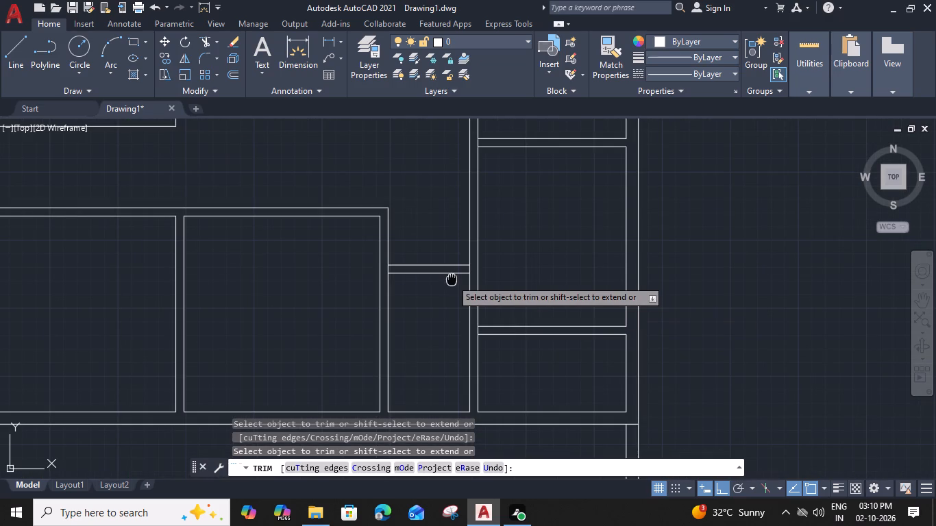
{"action": "middle_click_drag", "start_coordinate": [488, 301], "coordinate": [578, 347]}
{"action": "scroll", "coordinate": [600, 218], "scroll_direction": "up", "scroll_amount": 3}
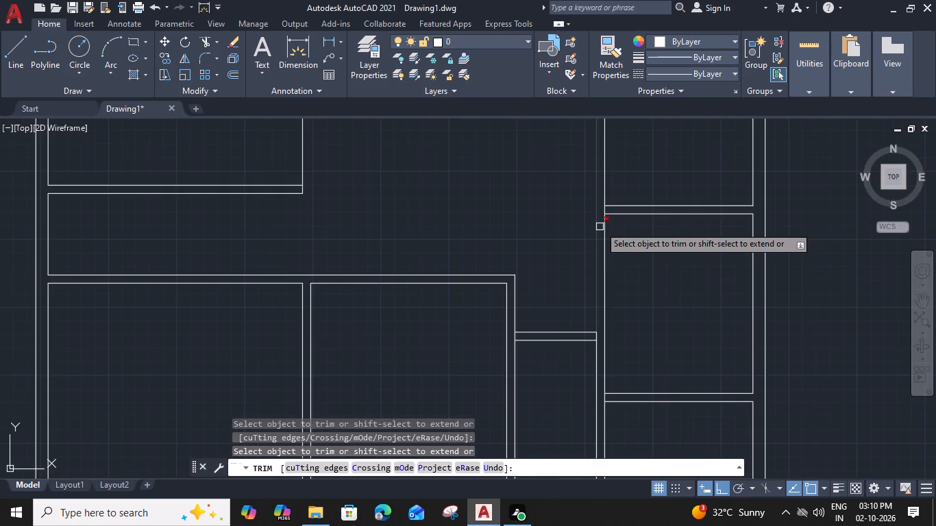
{"action": "left_click", "coordinate": [618, 184]}
{"action": "scroll", "coordinate": [618, 184], "scroll_direction": "down", "scroll_amount": 3}
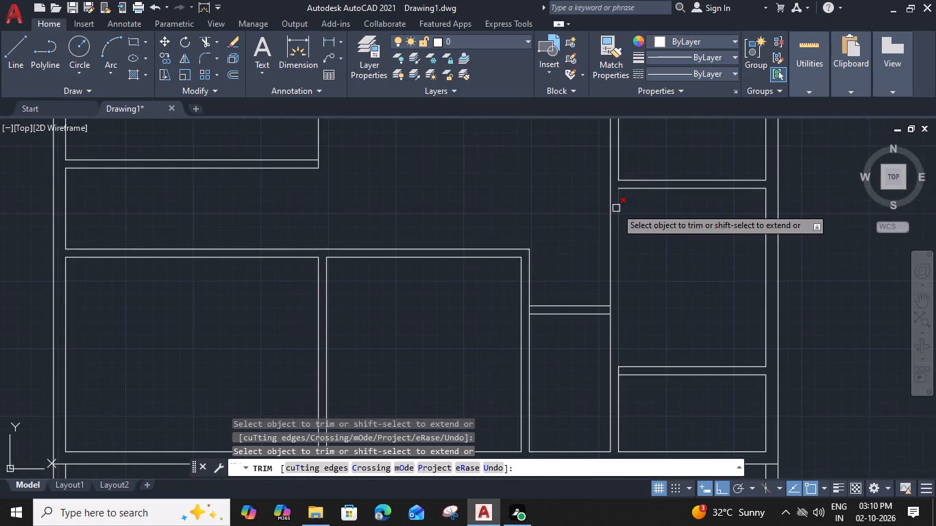
{"action": "left_click", "coordinate": [662, 181], "text": "shift"}
{"action": "scroll", "coordinate": [633, 220], "scroll_direction": "down", "scroll_amount": 2}
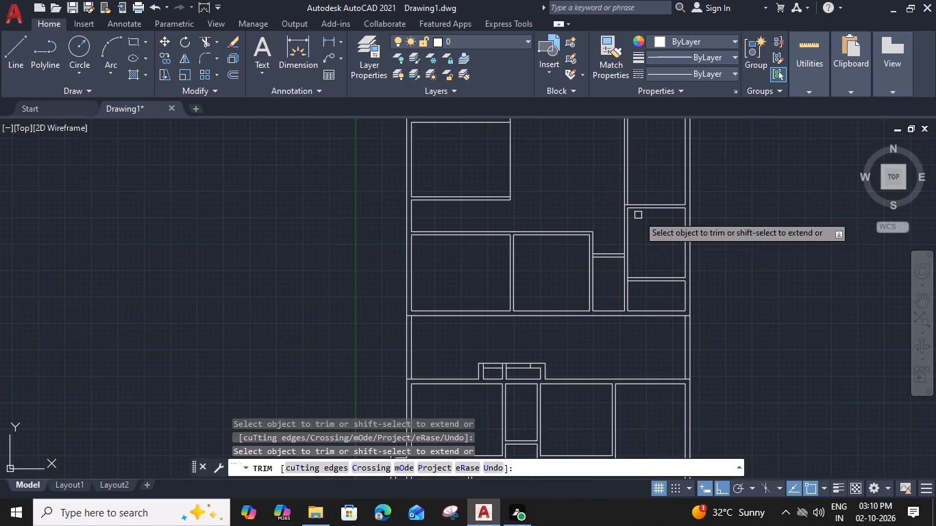
{"action": "middle_click_drag", "start_coordinate": [638, 217], "coordinate": [604, 305]}
{"action": "left_click", "coordinate": [608, 242]}
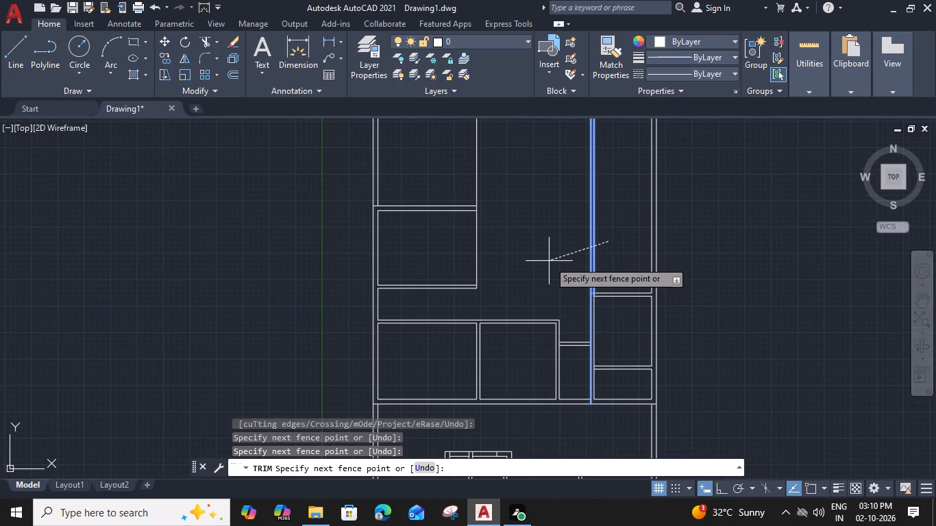
{"action": "left_click", "coordinate": [555, 255]}
{"action": "key", "text": "Escape"}
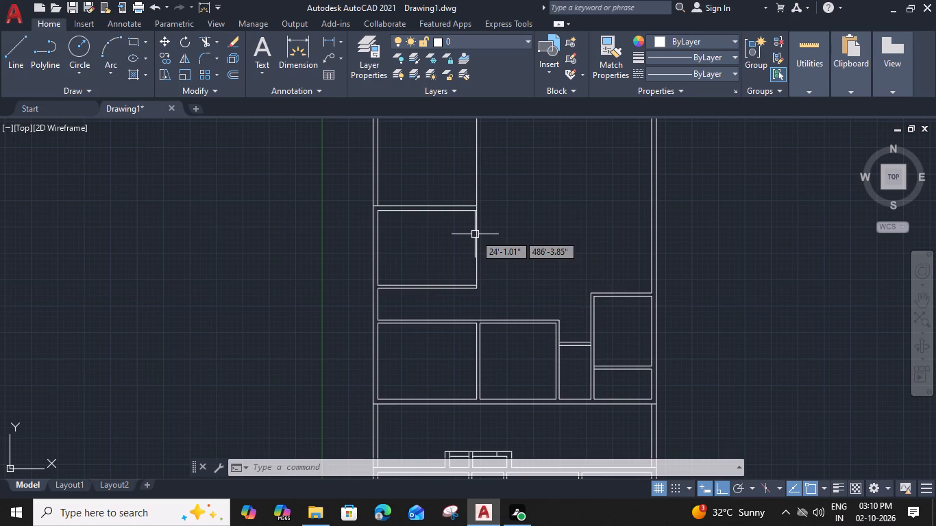
Trim the leftover vertical line above the leftmost room's 9" top wall.
{"action": "type", "text": "TR"}
{"action": "key", "text": "space"}
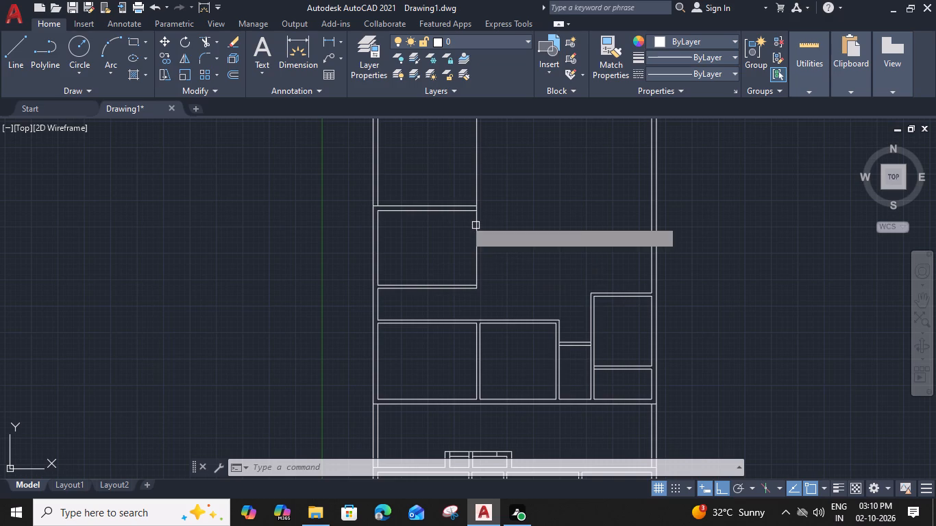
{"action": "left_click", "coordinate": [480, 165]}
{"action": "key", "text": "Escape"}
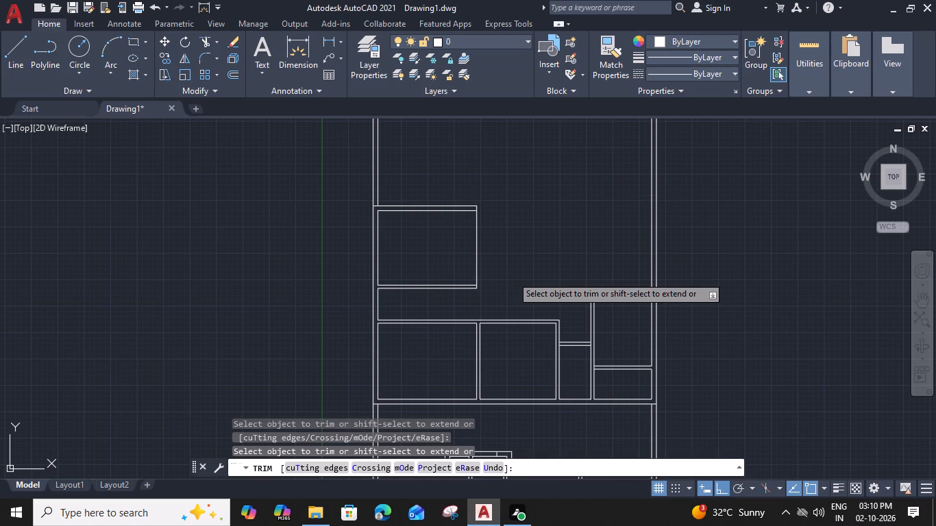
Extend both lines of the 9" top wall to the right outer wall and trim the vertical stub between them.
{"action": "type", "text": "EX"}
{"action": "key", "text": "space"}
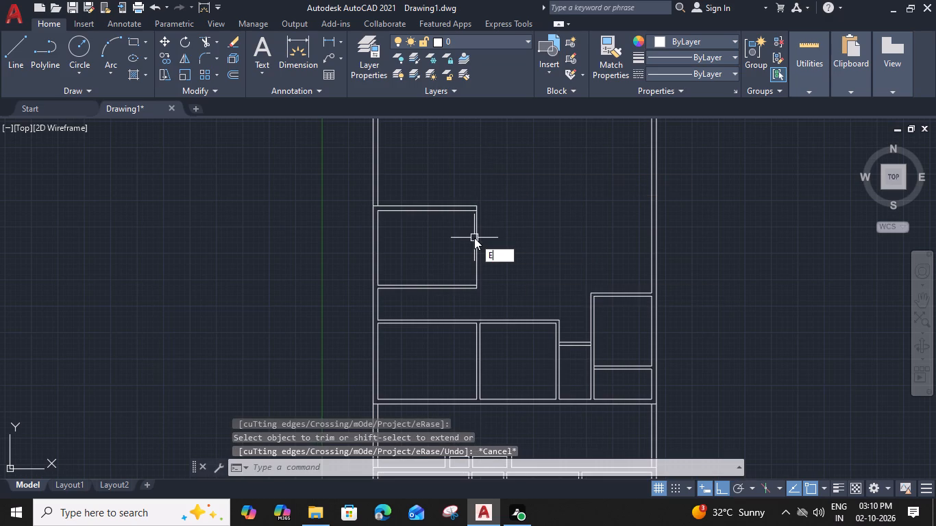
{"action": "left_click", "coordinate": [443, 195]}
{"action": "left_click", "coordinate": [445, 226]}
{"action": "scroll", "coordinate": [484, 201], "scroll_direction": "up", "scroll_amount": 2}
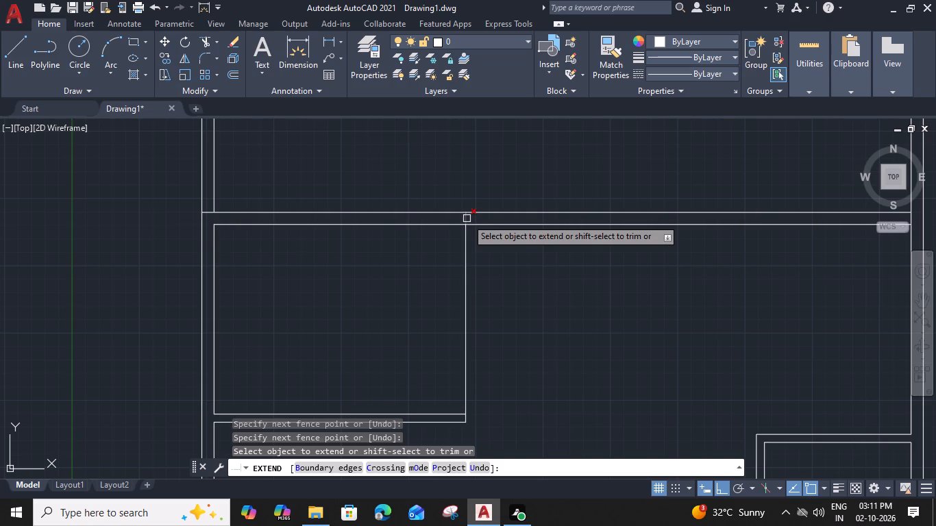
{"action": "left_click", "coordinate": [467, 218], "text": "shift"}
Extend the 9" top wall's upper line to the right outer wall's outer face.
{"action": "scroll", "coordinate": [467, 218], "scroll_direction": "down", "scroll_amount": 2}
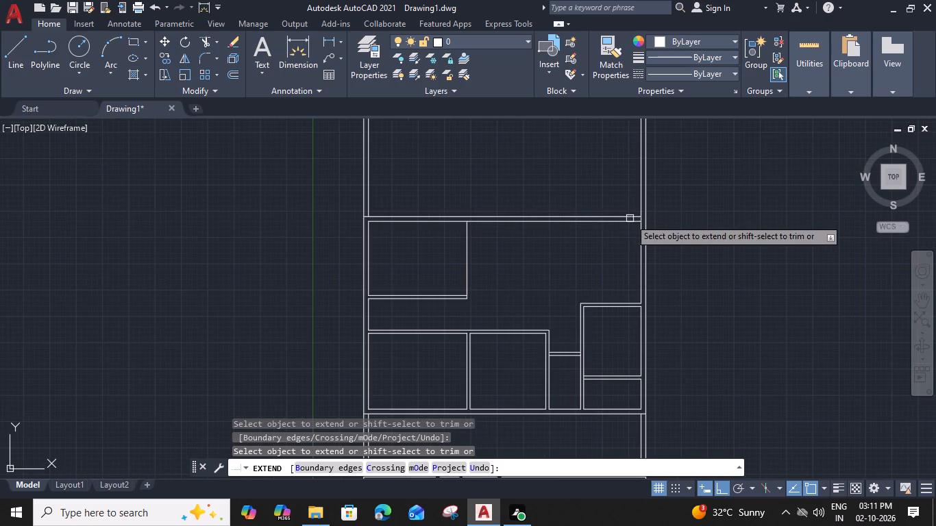
{"action": "left_click", "coordinate": [628, 216]}
{"action": "scroll", "coordinate": [641, 217], "scroll_direction": "up", "scroll_amount": 4}
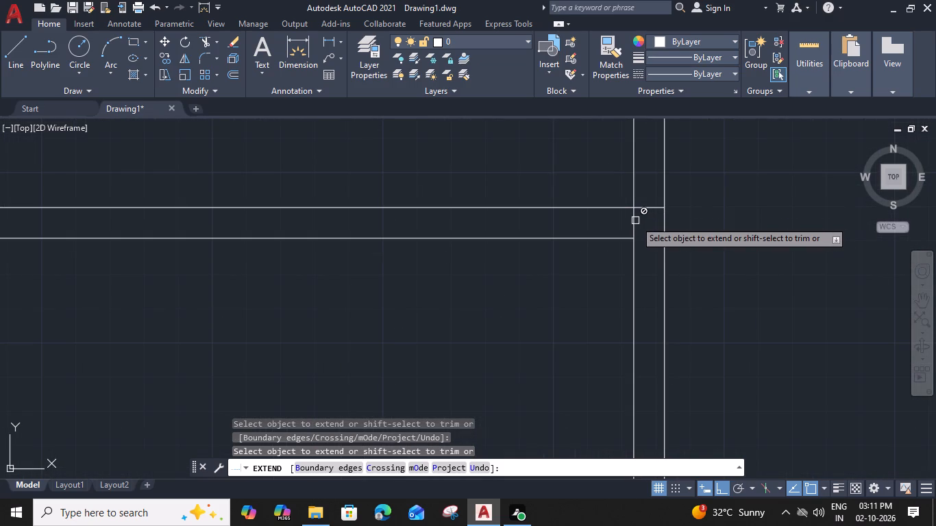
Trim the right outer wall's inner line between the two lines of the 9" top wall.
{"action": "left_click", "coordinate": [635, 221], "text": "shift"}
{"action": "scroll", "coordinate": [635, 221], "scroll_direction": "down", "scroll_amount": 4}
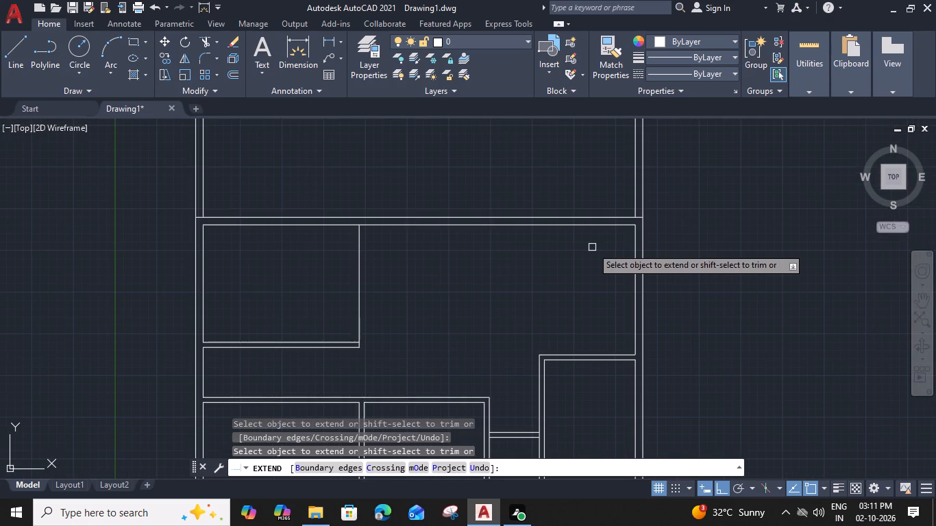
{"action": "key", "text": "Escape"}
Offset the upper-left room's right vertical line 6" to the right as the partition's second face.
{"action": "middle_click_drag", "start_coordinate": [391, 275], "coordinate": [411, 270]}
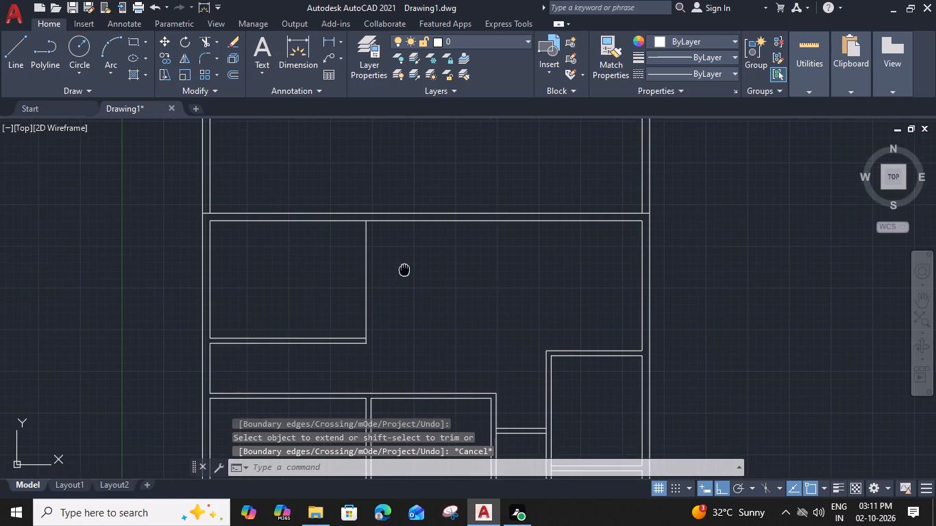
{"action": "middle_click_drag", "start_coordinate": [411, 270], "coordinate": [421, 269]}
{"action": "left_click", "coordinate": [390, 253]}
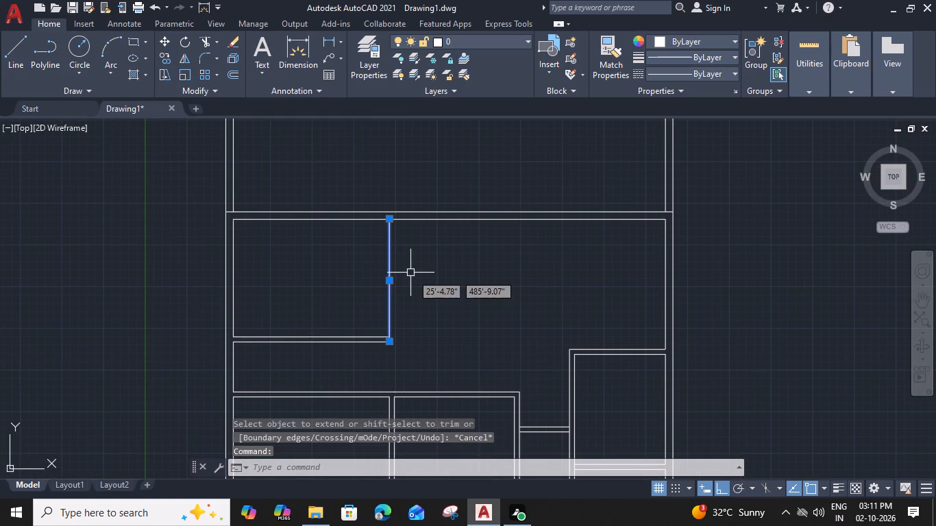
{"action": "type", "text": "O"}
{"action": "key", "text": "space"}
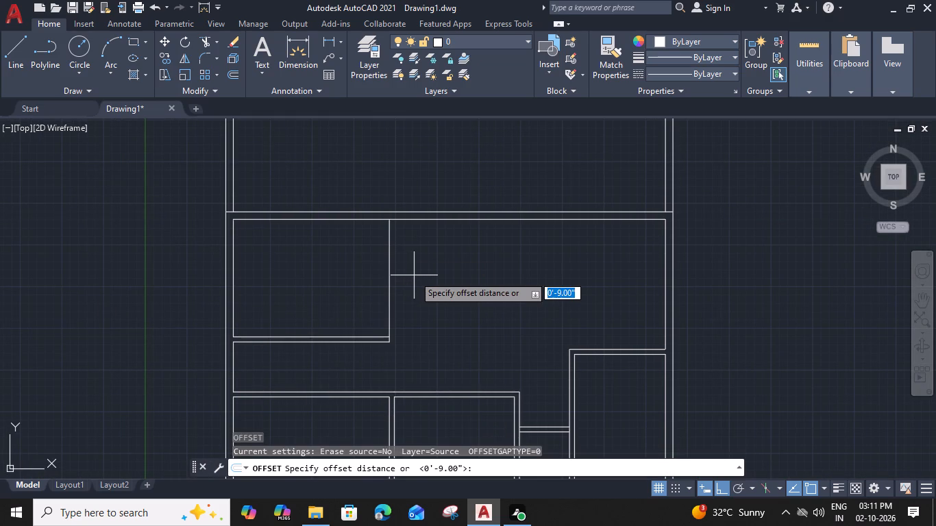
{"action": "key", "text": "6"}
{"action": "key", "text": "shift+quotedbl"}
{"action": "key", "text": "Return"}
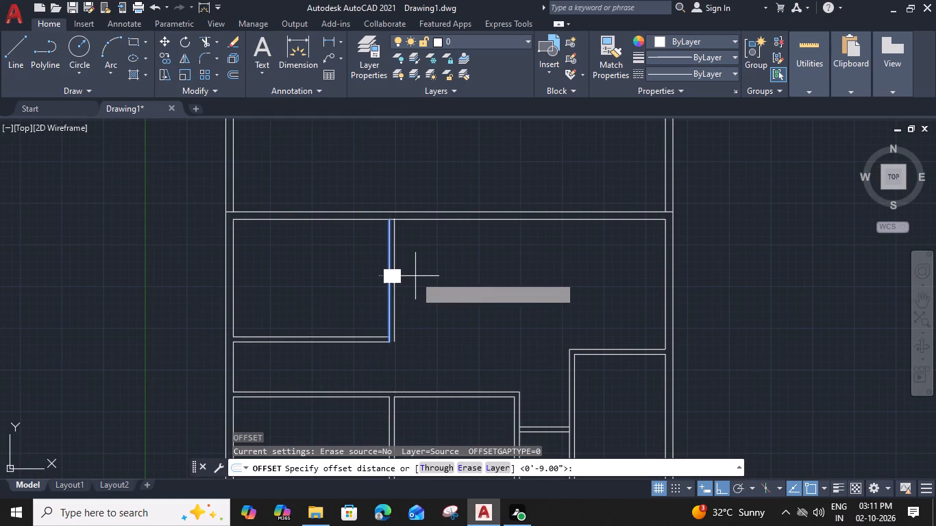
{"action": "left_click", "coordinate": [415, 276]}
Add a second vertical partition 5' right of the upper-left room's partition, offsetting its first line 6" for thickness.
{"action": "left_click", "coordinate": [395, 267]}
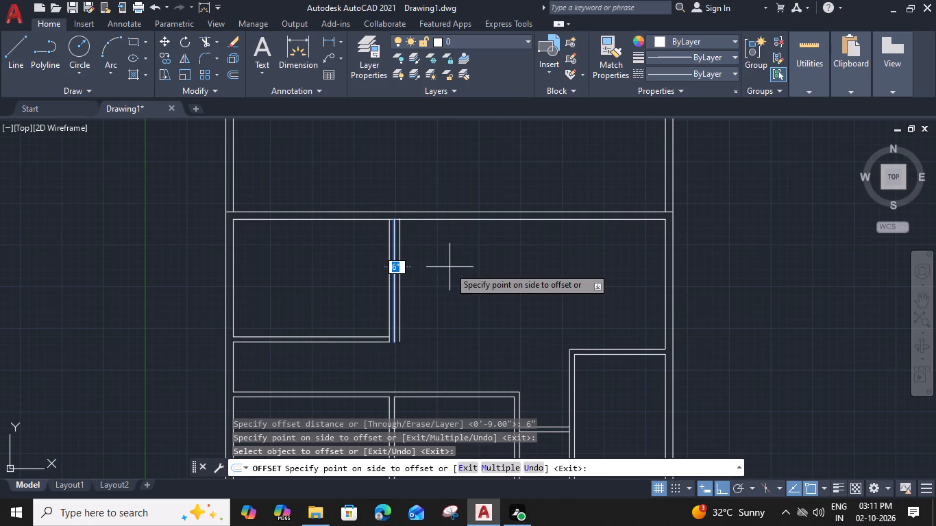
{"action": "key", "text": "5"}
{"action": "key", "text": "apostrophe"}
{"action": "key", "text": "space"}
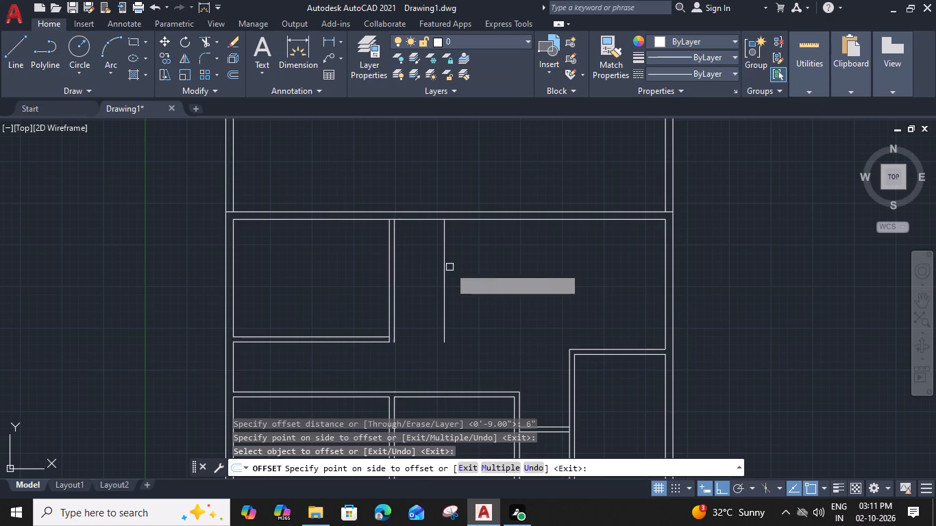
{"action": "left_click", "coordinate": [445, 263]}
{"action": "left_click", "coordinate": [457, 268]}
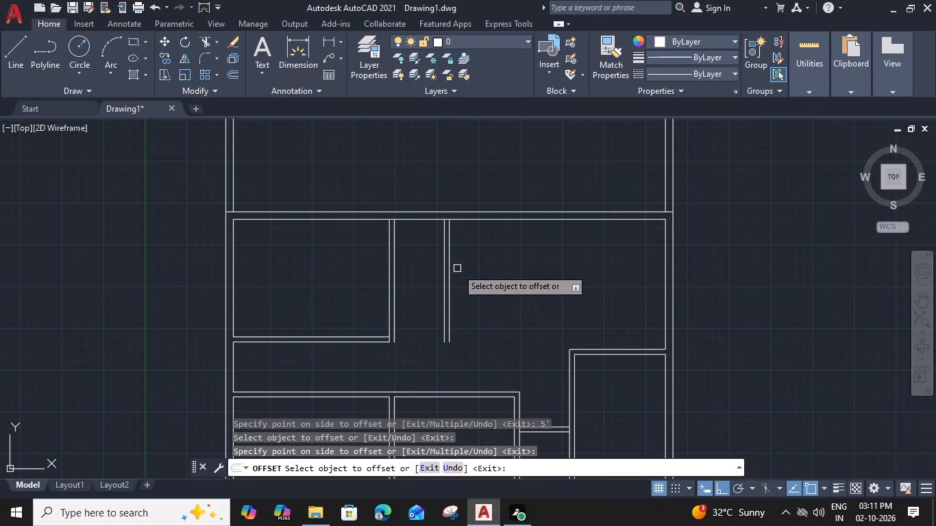
Add a third vertical partition 11' right of the second one, offsetting its first line 6" for thickness.
{"action": "scroll", "coordinate": [452, 265], "scroll_direction": "up", "scroll_amount": 1}
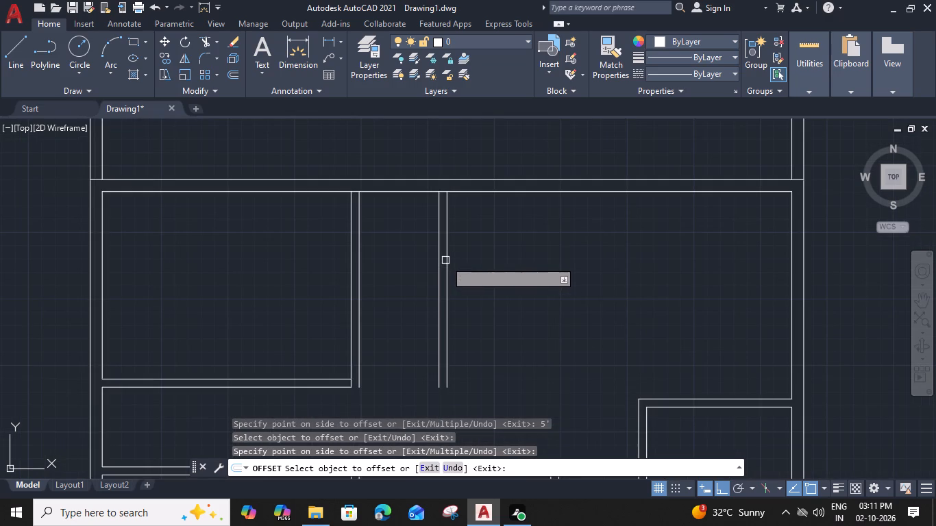
{"action": "left_click", "coordinate": [445, 260]}
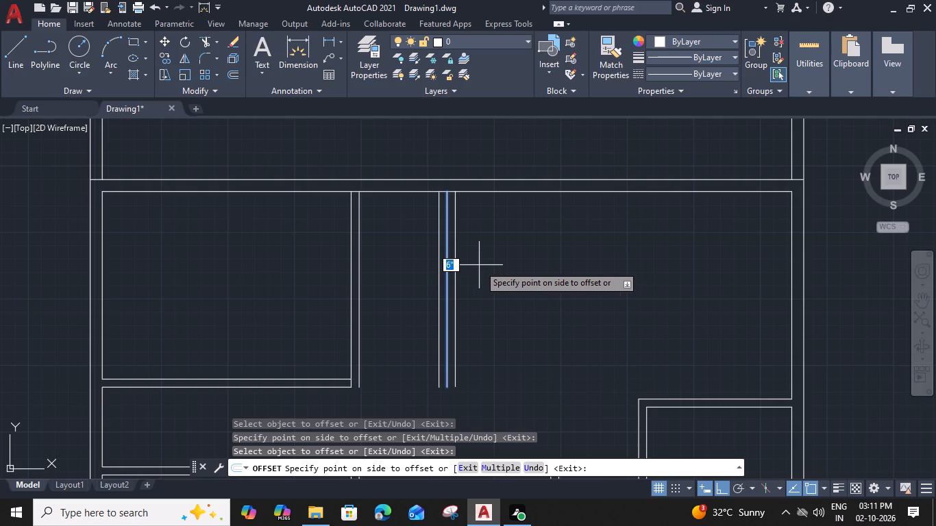
{"action": "type", "text": "11"}
{"action": "key", "text": "apostrophe"}
{"action": "key", "text": "space"}
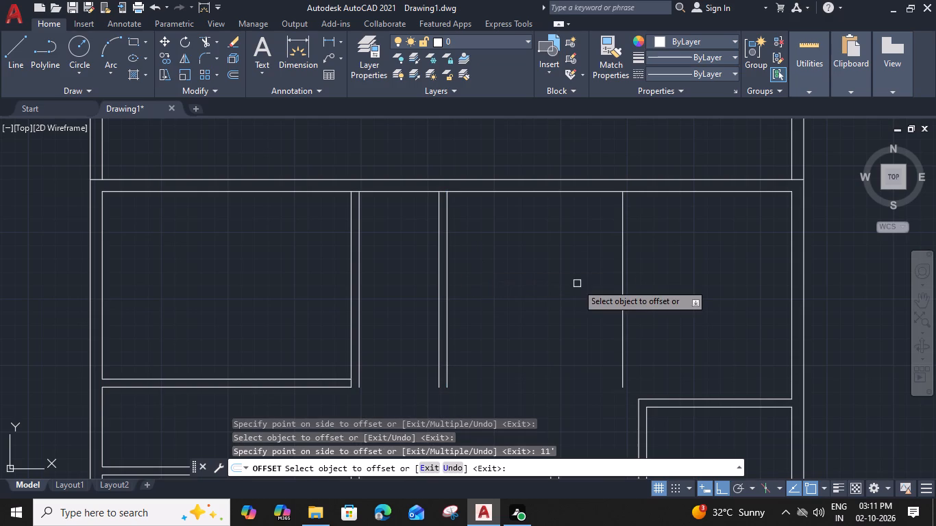
{"action": "middle_click_drag", "start_coordinate": [576, 280], "coordinate": [481, 273]}
{"action": "left_click", "coordinate": [530, 269]}
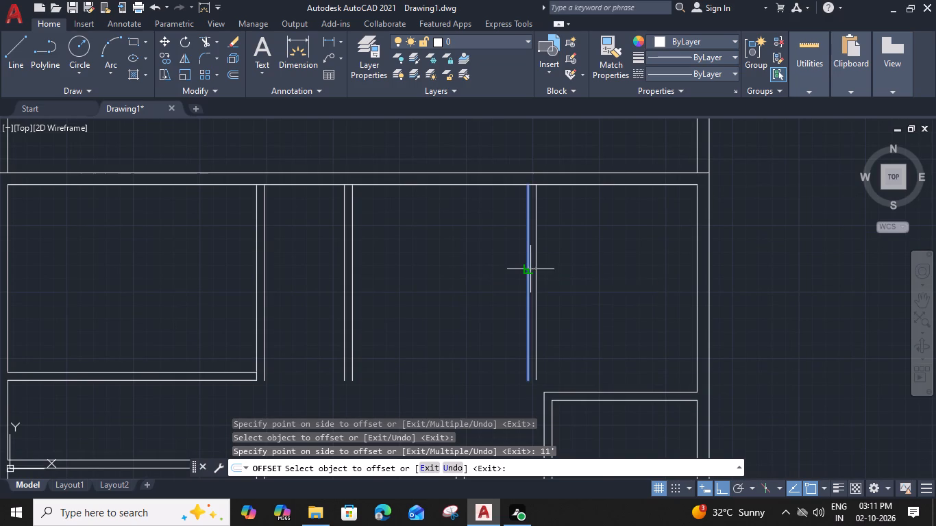
{"action": "left_click", "coordinate": [550, 271]}
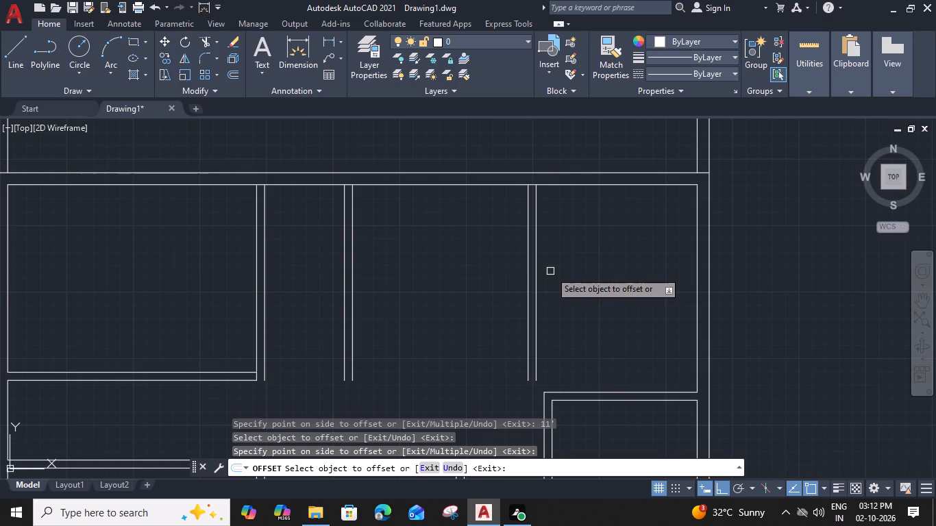
Trim the top wall's lower line between the faces of each of the three 6" vertical partitions.
{"action": "key", "text": "Escape"}
{"action": "type", "text": "TR"}
{"action": "key", "text": "space"}
{"action": "scroll", "coordinate": [351, 173], "scroll_direction": "up", "scroll_amount": 1}
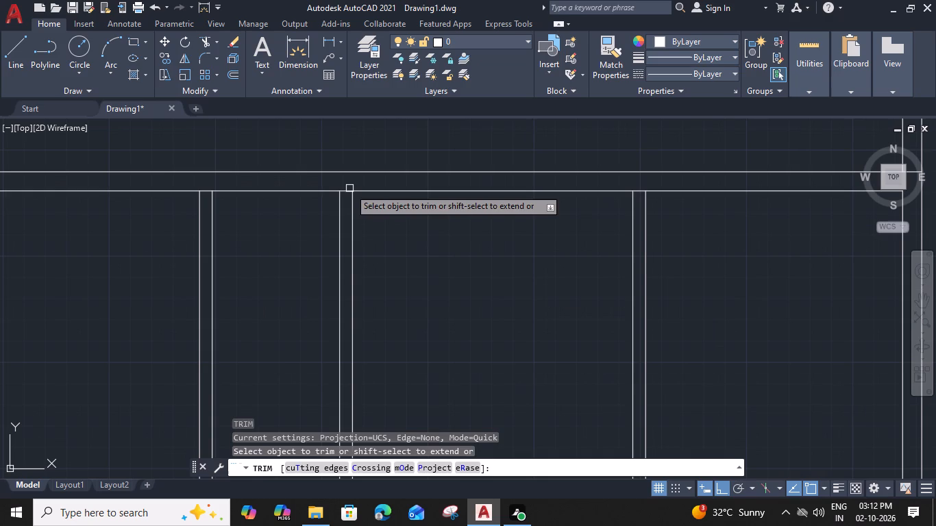
{"action": "left_click", "coordinate": [347, 188]}
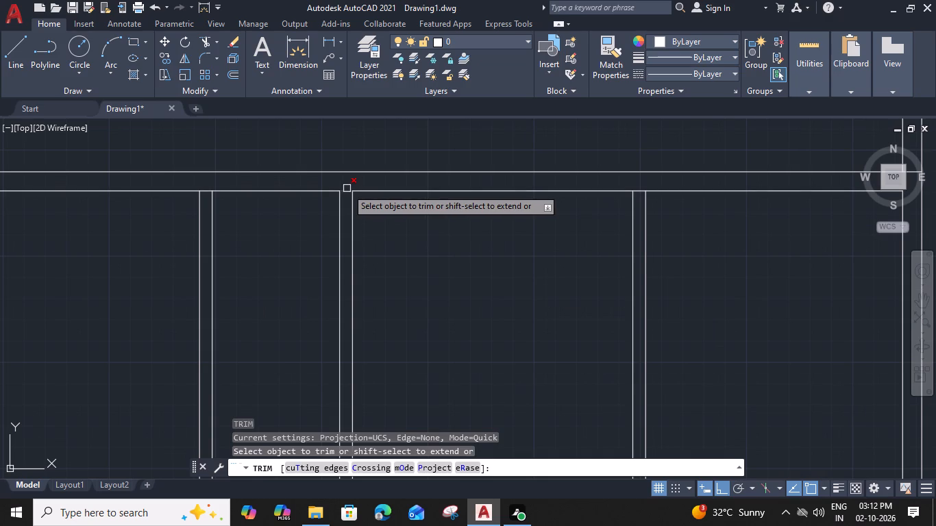
{"action": "left_click", "coordinate": [206, 190]}
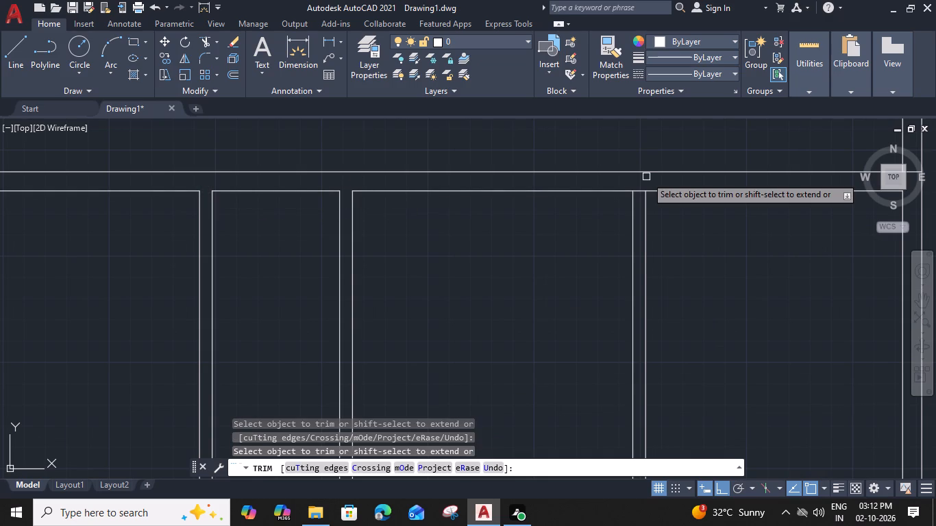
{"action": "left_click", "coordinate": [641, 188]}
{"action": "scroll", "coordinate": [641, 188], "scroll_direction": "down", "scroll_amount": 2}
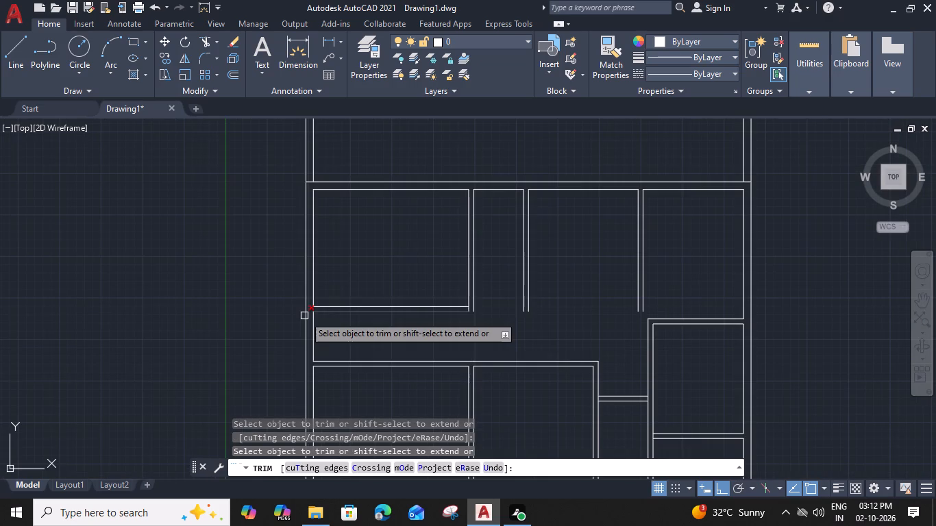
{"action": "key", "text": "Escape"}
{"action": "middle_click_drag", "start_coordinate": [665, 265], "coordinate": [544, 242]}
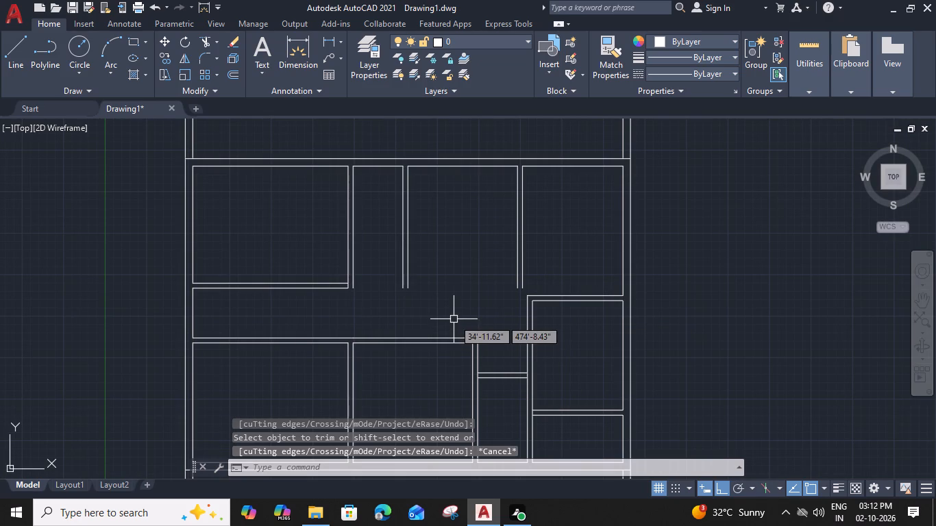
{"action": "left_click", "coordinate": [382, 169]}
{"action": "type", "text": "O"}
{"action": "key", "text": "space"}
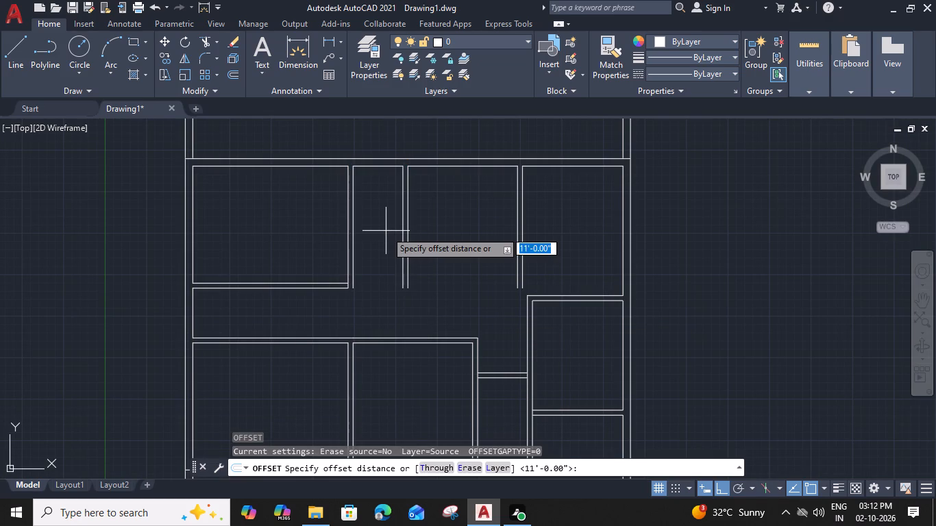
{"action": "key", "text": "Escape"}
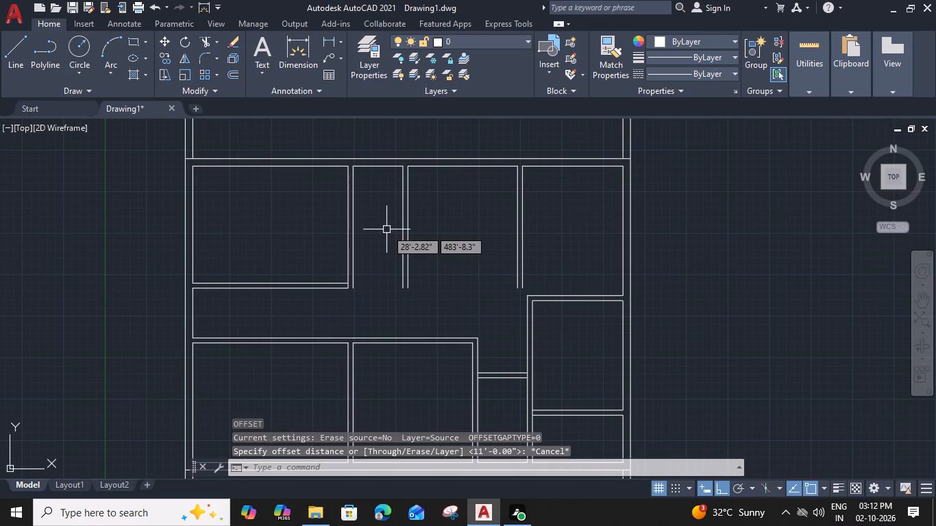
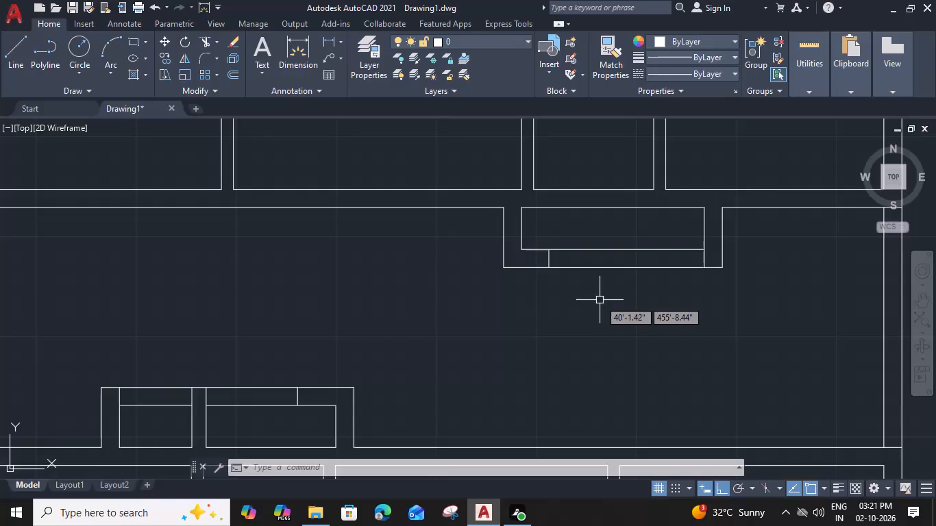
Trim the inner lower line of the box projecting below the upper block, from its short vertical line to its right wall.
{"action": "type", "text": "TR"}
{"action": "key", "text": "space"}
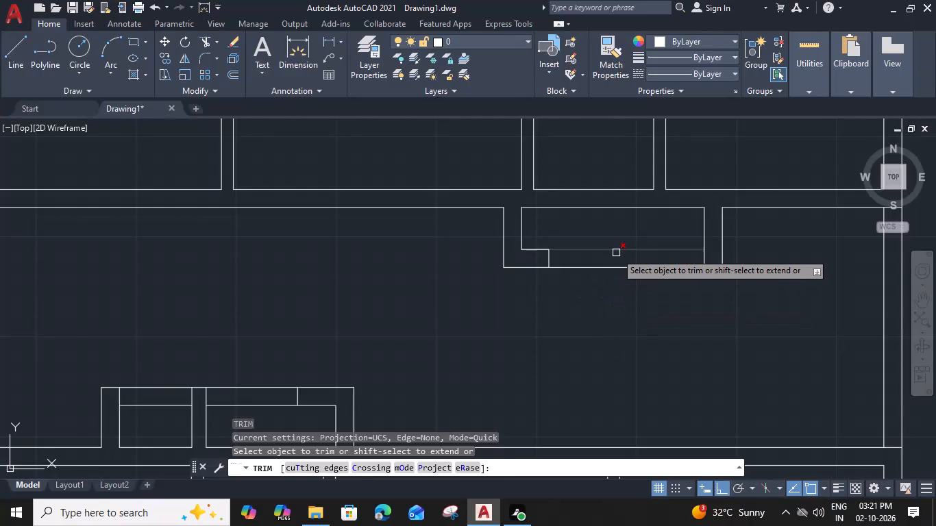
{"action": "left_click", "coordinate": [617, 250]}
{"action": "key", "text": "Escape"}
Add a vertical partition 9' right of the left outer wall's inner face in the passage, offsetting its first line 6" for thickness.
{"action": "scroll", "coordinate": [617, 250], "scroll_direction": "down", "scroll_amount": 2}
{"action": "middle_click_drag", "start_coordinate": [593, 348], "coordinate": [587, 370]}
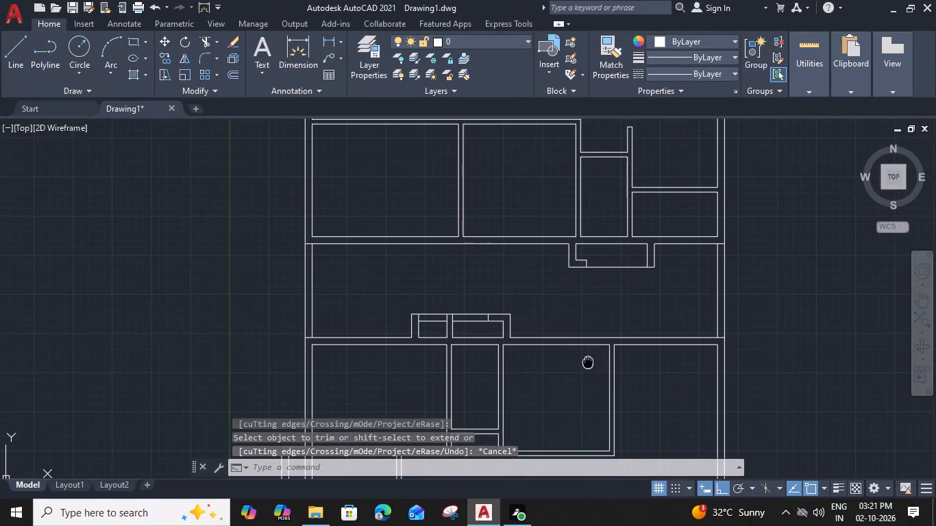
{"action": "middle_click_drag", "start_coordinate": [587, 370], "coordinate": [586, 380]}
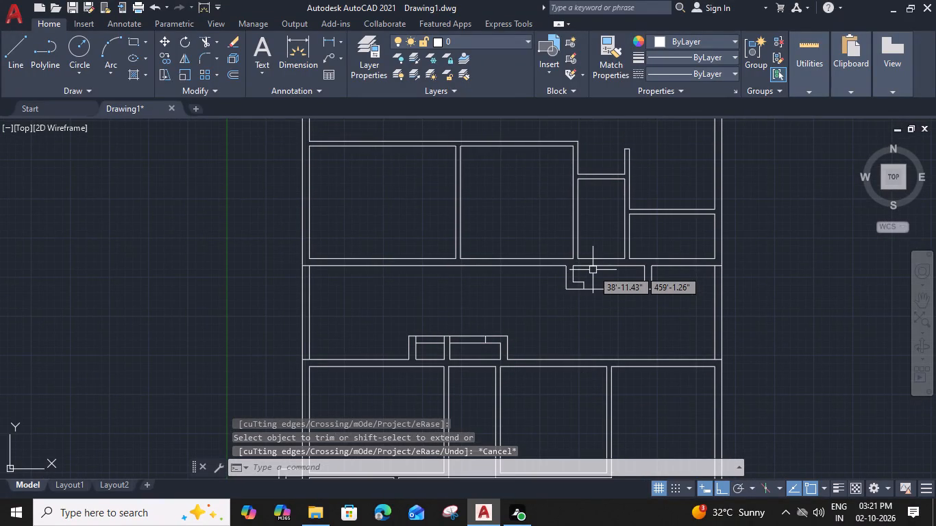
{"action": "middle_click_drag", "start_coordinate": [594, 286], "coordinate": [597, 366]}
{"action": "left_click", "coordinate": [312, 198]}
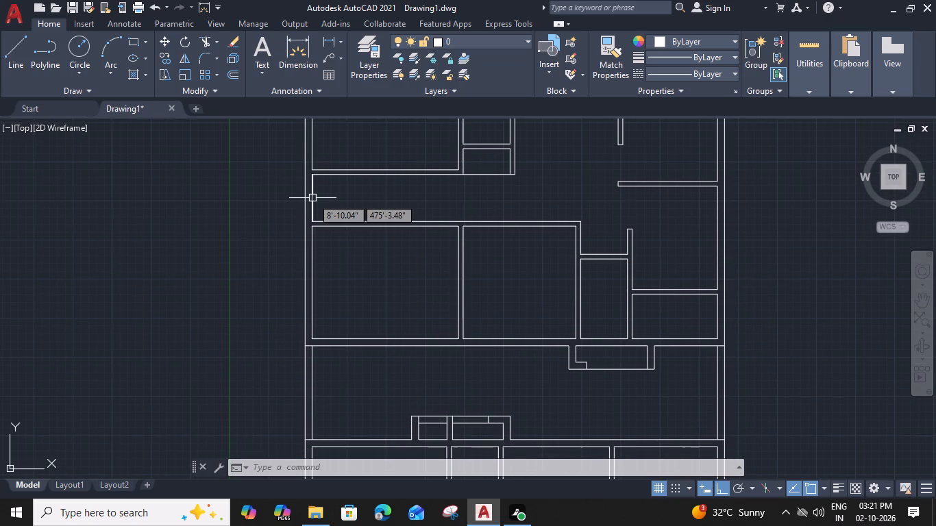
{"action": "key", "text": "o"}
{"action": "key", "text": "space"}
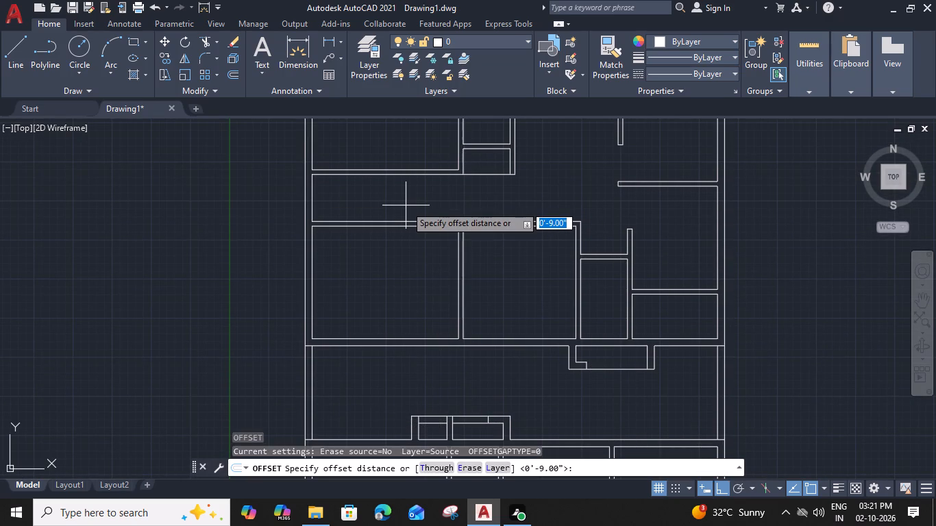
{"action": "key", "text": "9"}
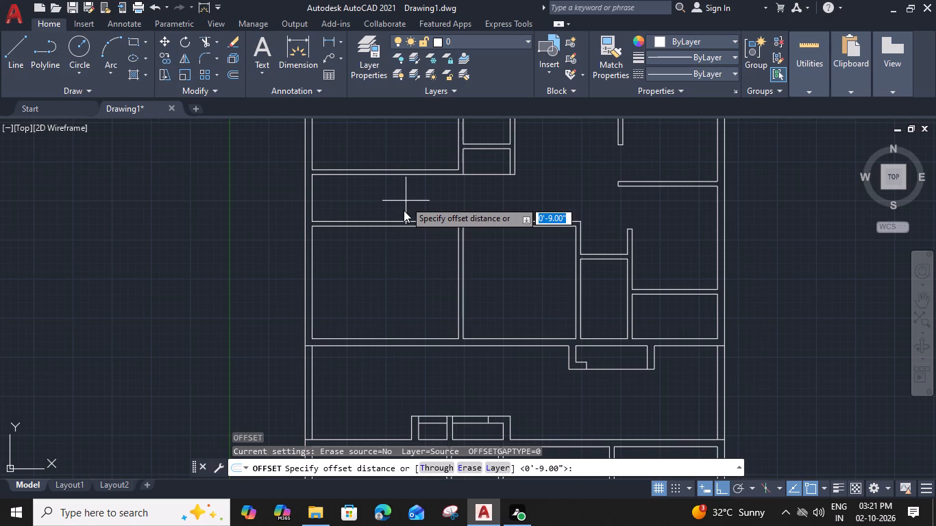
{"action": "key", "text": "apostrophe"}
{"action": "key", "text": "space"}
{"action": "left_click", "coordinate": [423, 199]}
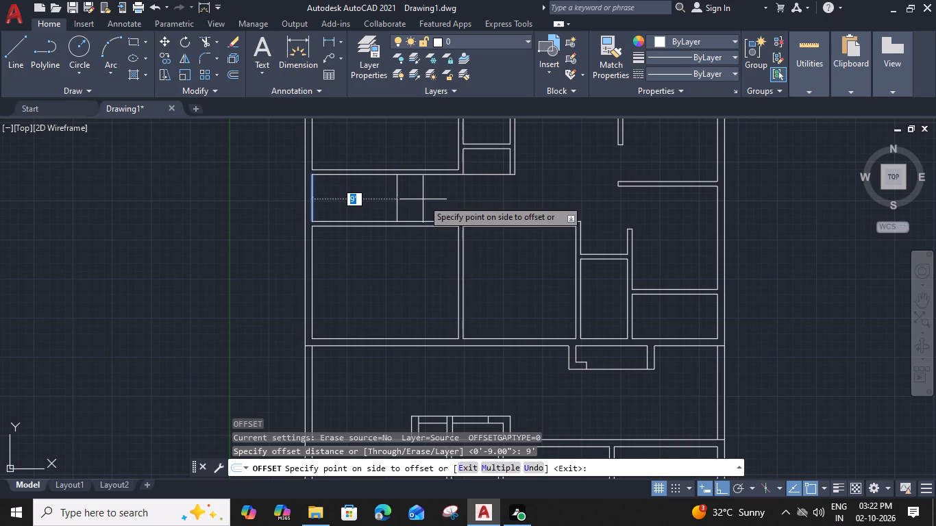
{"action": "left_click", "coordinate": [399, 192]}
{"action": "key", "text": "6"}
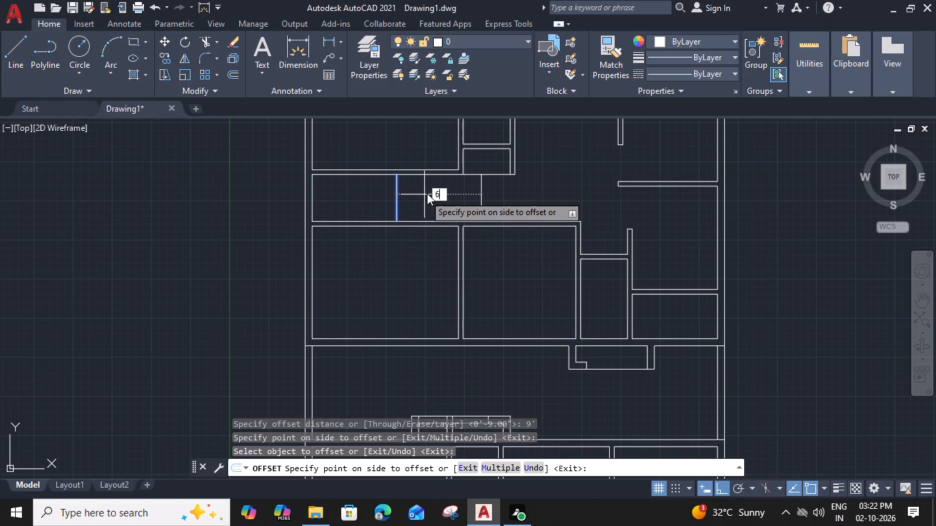
{"action": "key", "text": "shift+quotedbl"}
{"action": "key", "text": "Return"}
{"action": "key", "text": "Escape"}
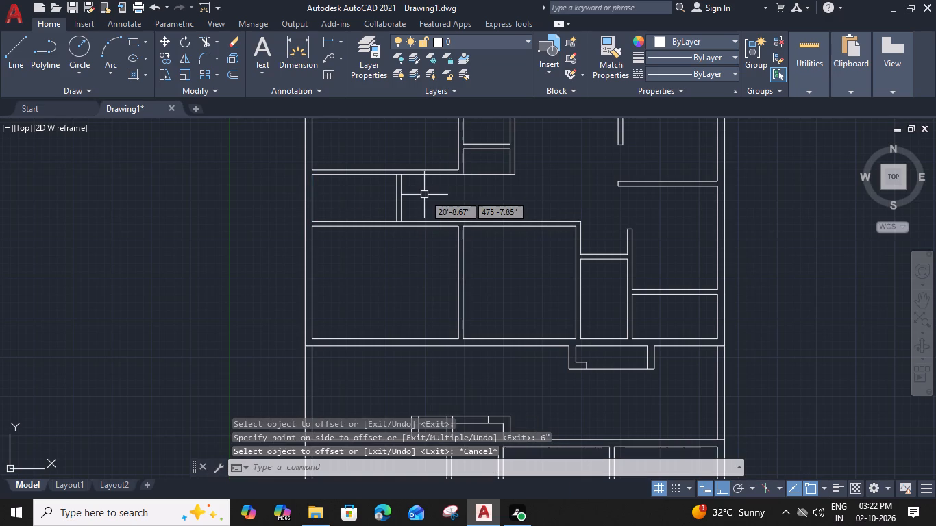
Trim the passage's lower and upper wall lines between the two faces of the new 6" partition.
{"action": "key", "text": "t"}
{"action": "key", "text": "r"}
{"action": "key", "text": "space"}
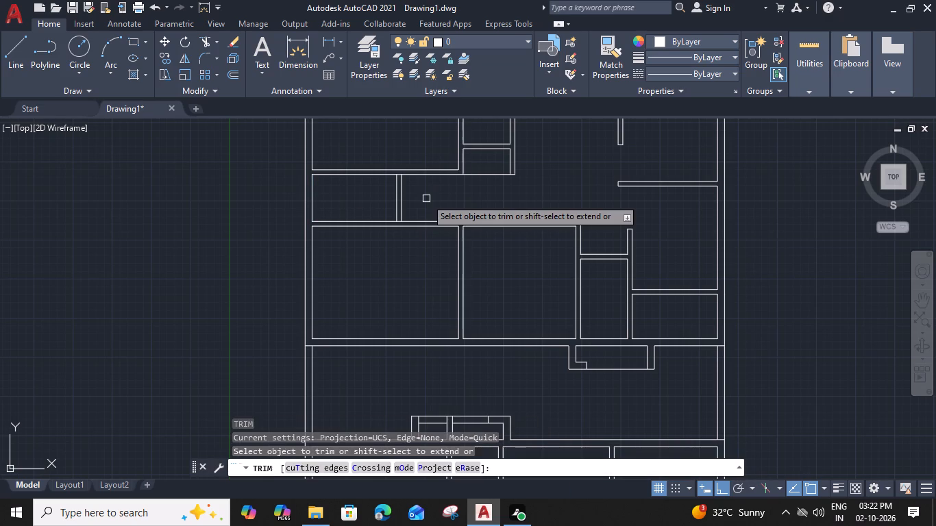
{"action": "scroll", "coordinate": [405, 216], "scroll_direction": "up", "scroll_amount": 2}
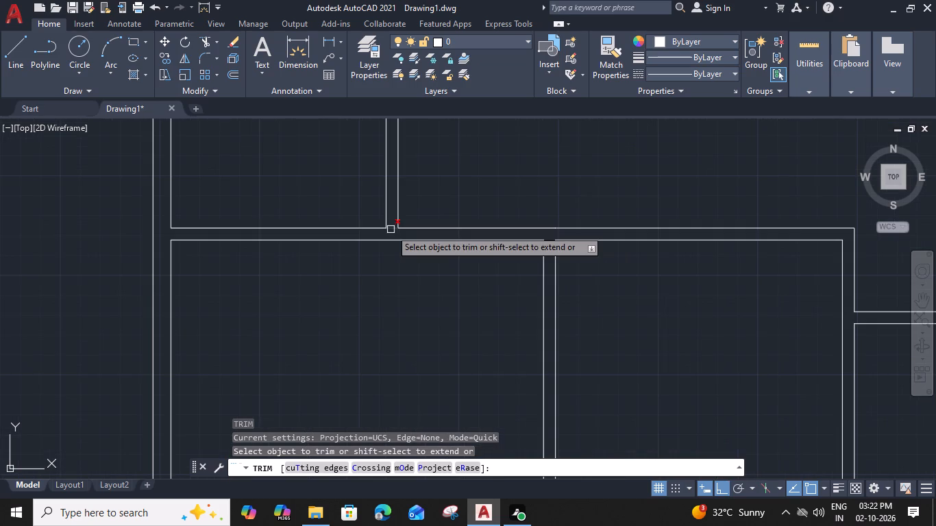
{"action": "left_click", "coordinate": [391, 229]}
{"action": "scroll", "coordinate": [391, 228], "scroll_direction": "down", "scroll_amount": 2}
{"action": "scroll", "coordinate": [395, 164], "scroll_direction": "up", "scroll_amount": 3}
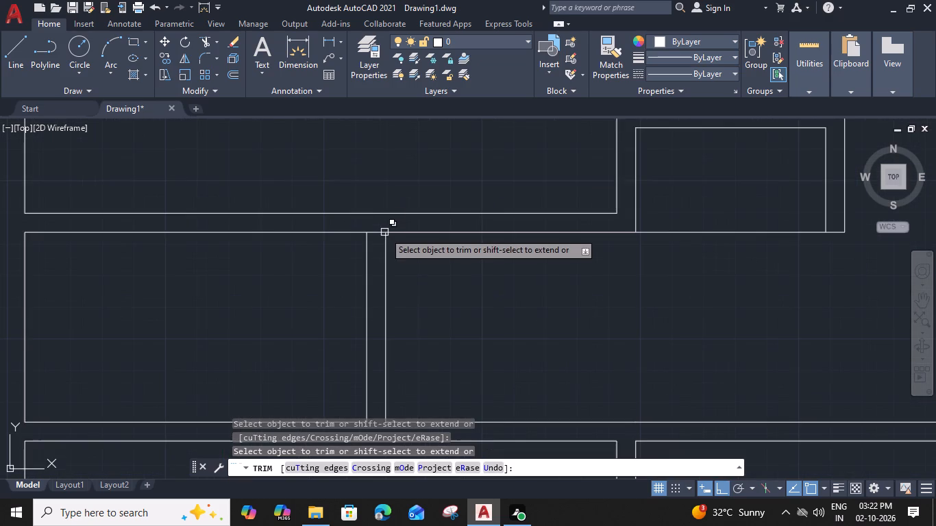
{"action": "left_click", "coordinate": [378, 231]}
{"action": "scroll", "coordinate": [378, 224], "scroll_direction": "down", "scroll_amount": 2}
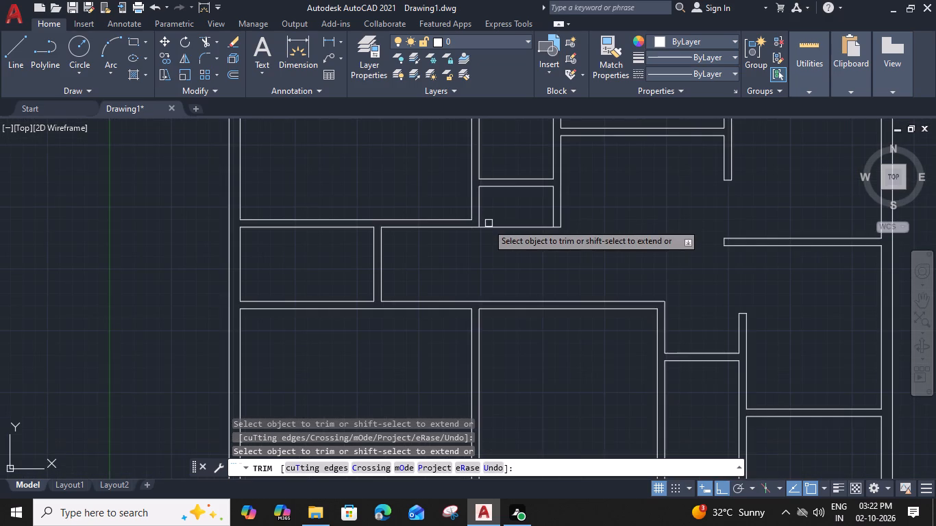
{"action": "key", "text": "Escape"}
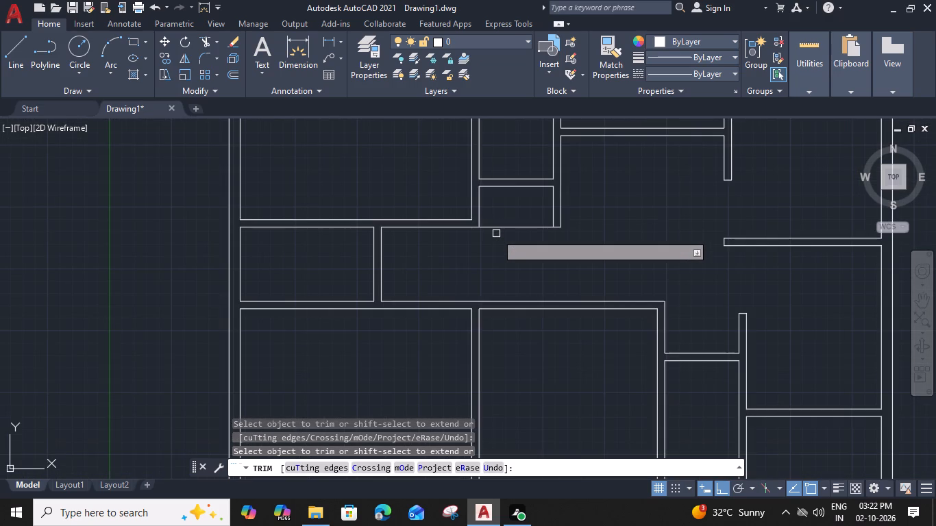
Draw a three-sided outline projecting 1'9" outward from the left outer wall, spanning from the upper room's bottom line to the lower room's top line.
{"action": "middle_click_drag", "start_coordinate": [587, 268], "coordinate": [555, 244]}
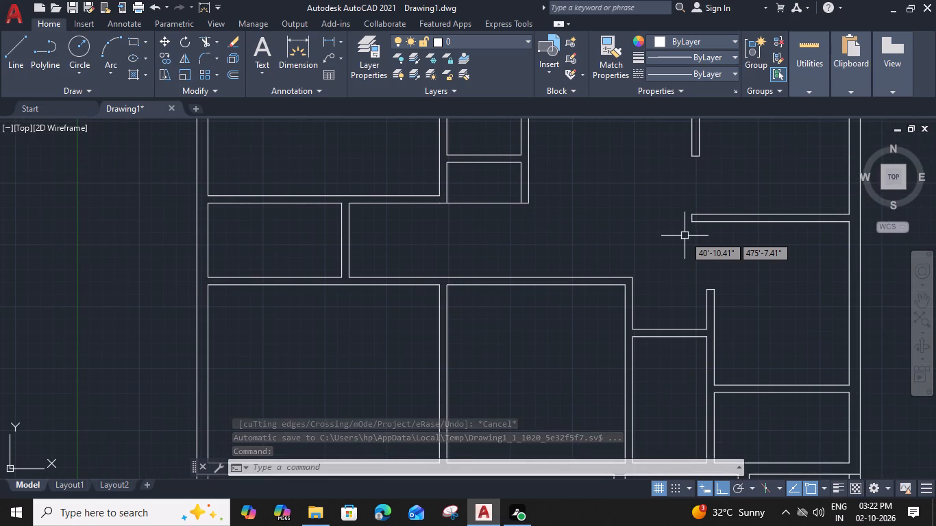
{"action": "scroll", "coordinate": [680, 236], "scroll_direction": "down", "scroll_amount": 1}
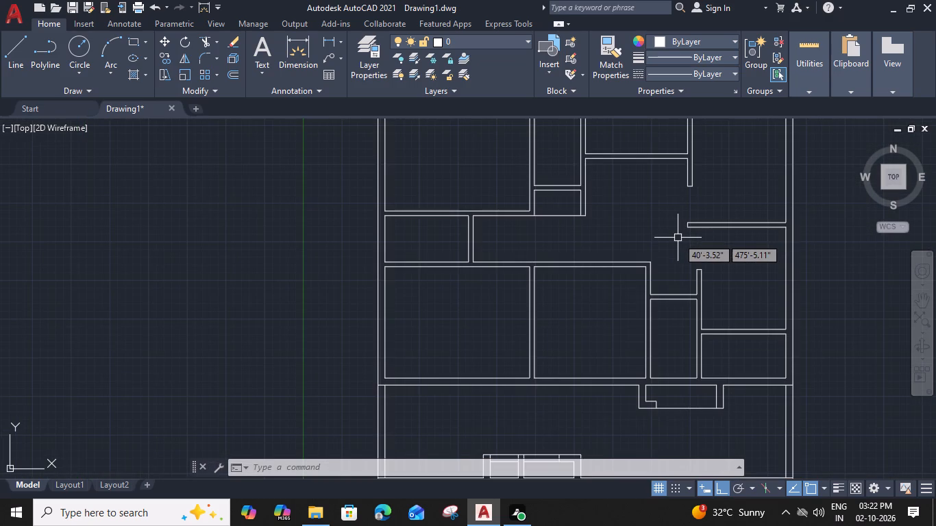
{"action": "middle_click_drag", "start_coordinate": [643, 236], "coordinate": [615, 286]}
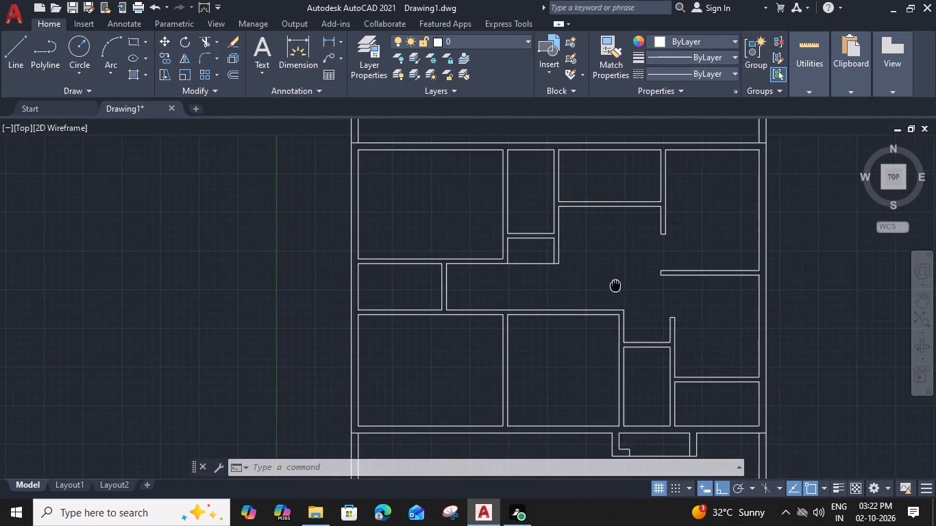
{"action": "middle_click_drag", "start_coordinate": [615, 286], "coordinate": [607, 353]}
{"action": "middle_click_drag", "start_coordinate": [358, 314], "coordinate": [419, 229]}
{"action": "scroll", "coordinate": [419, 229], "scroll_direction": "up", "scroll_amount": 2}
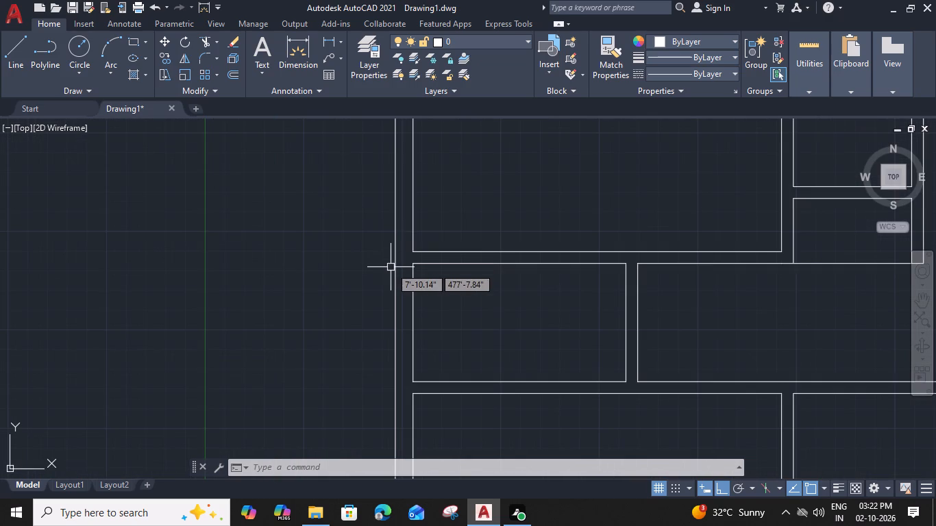
{"action": "key", "text": "l"}
{"action": "key", "text": "space"}
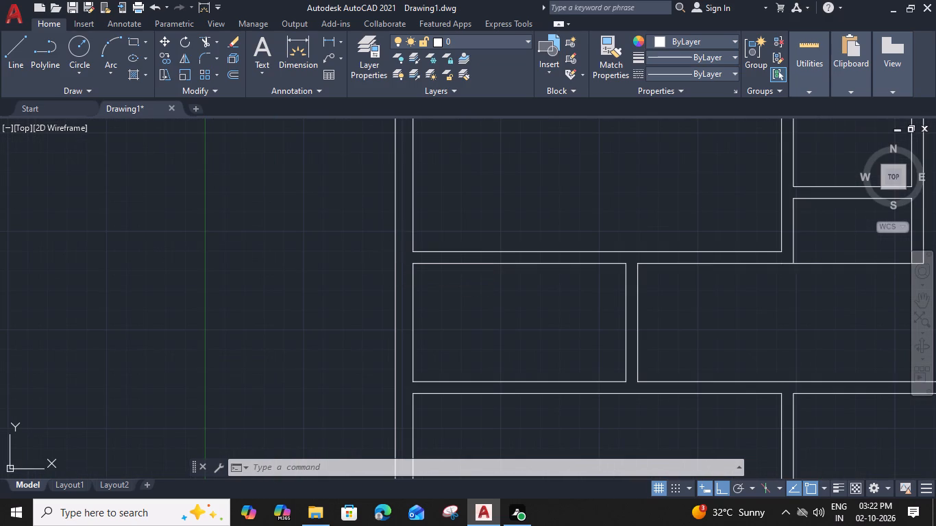
{"action": "left_click", "coordinate": [395, 252]}
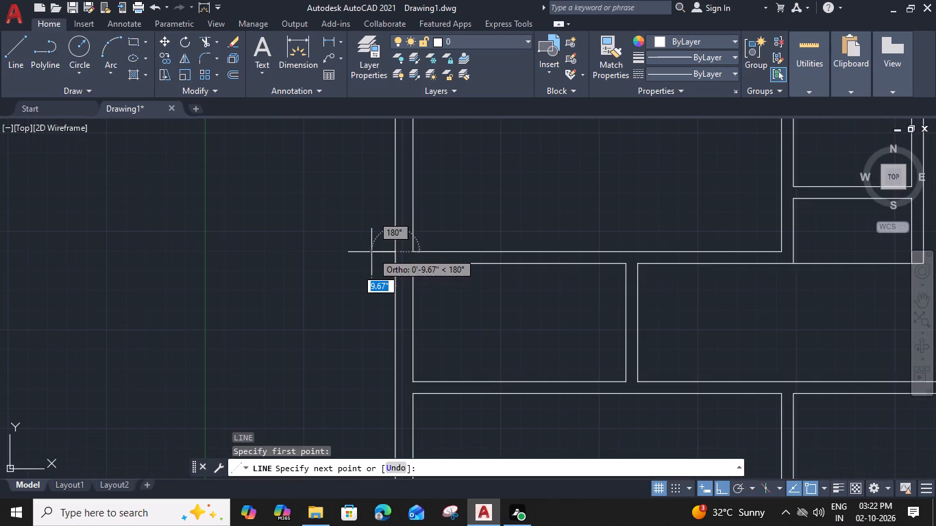
{"action": "key", "text": "1"}
{"action": "key", "text": "apostrophe"}
{"action": "type", "text": "9\""}
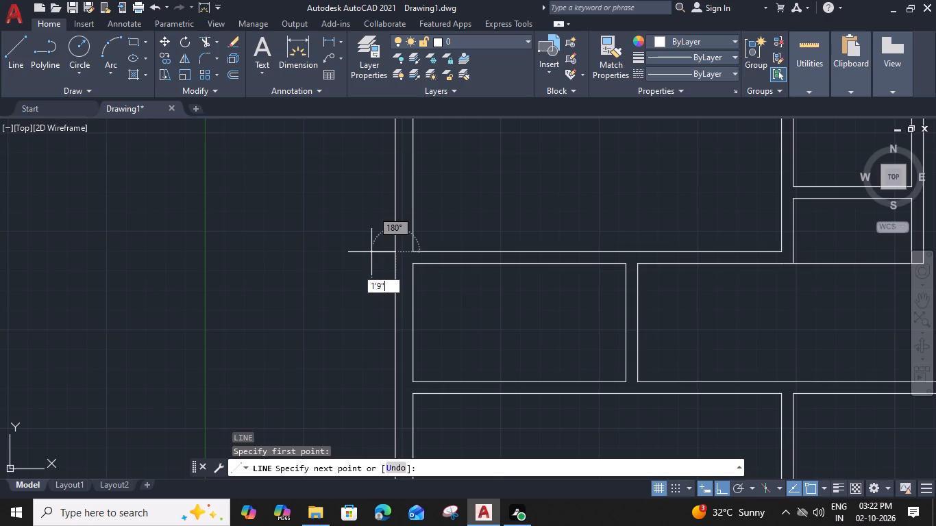
{"action": "key", "text": "Return"}
{"action": "middle_click_drag", "start_coordinate": [358, 349], "coordinate": [357, 353]}
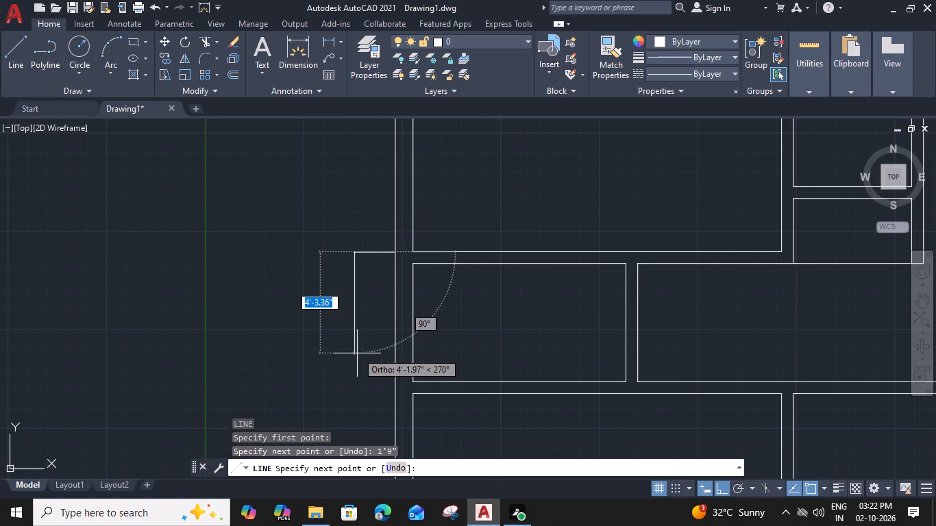
{"action": "middle_click_drag", "start_coordinate": [357, 353], "coordinate": [358, 288]}
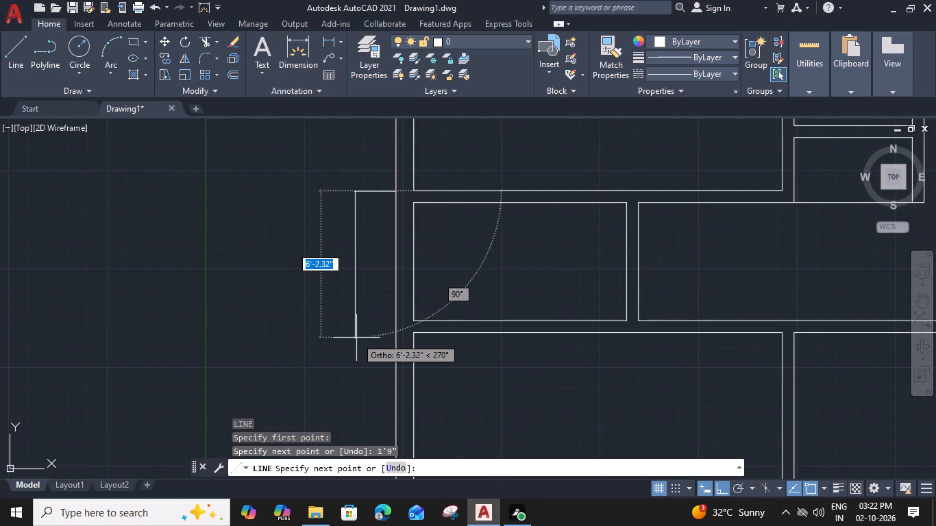
{"action": "left_click", "coordinate": [356, 331]}
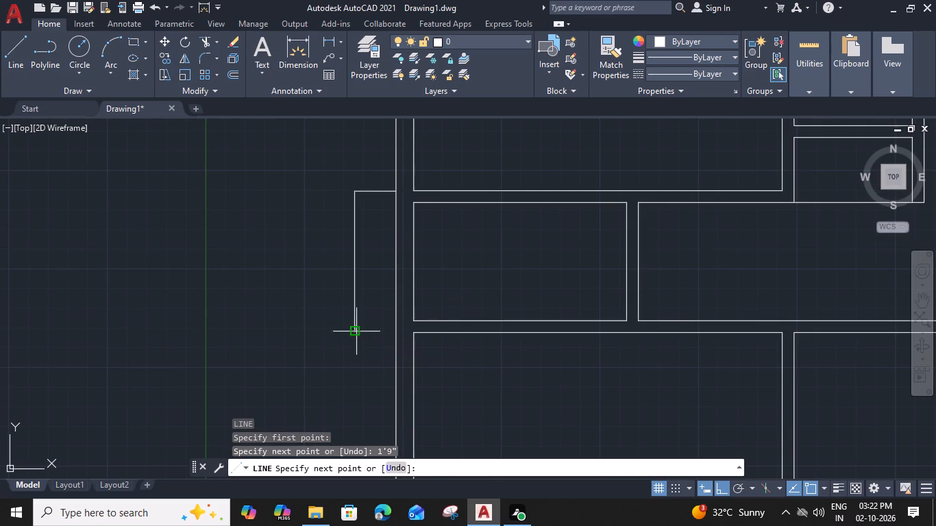
{"action": "left_click", "coordinate": [393, 331]}
{"action": "key", "text": "Escape"}
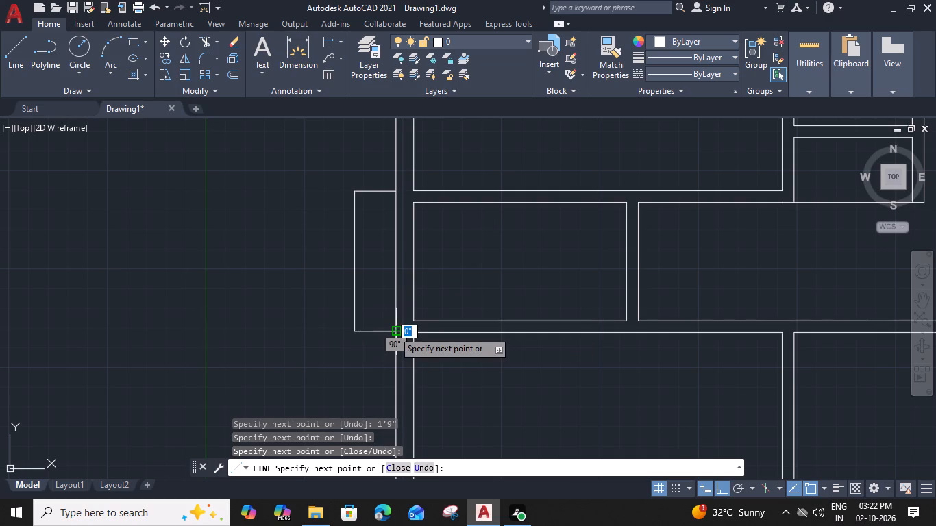
Offset the projection's bottom, left and top lines 9" outward to form its outer wall faces.
{"action": "left_click", "coordinate": [371, 334]}
{"action": "key", "text": "o"}
{"action": "key", "text": "space"}
{"action": "key", "text": "9"}
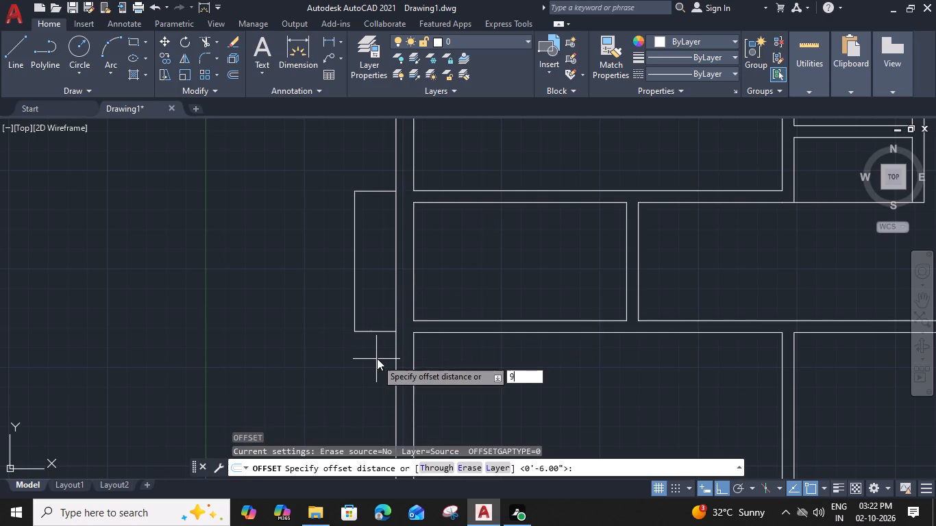
{"action": "key", "text": "shift+quotedbl"}
{"action": "key", "text": "Return"}
{"action": "left_click", "coordinate": [375, 358]}
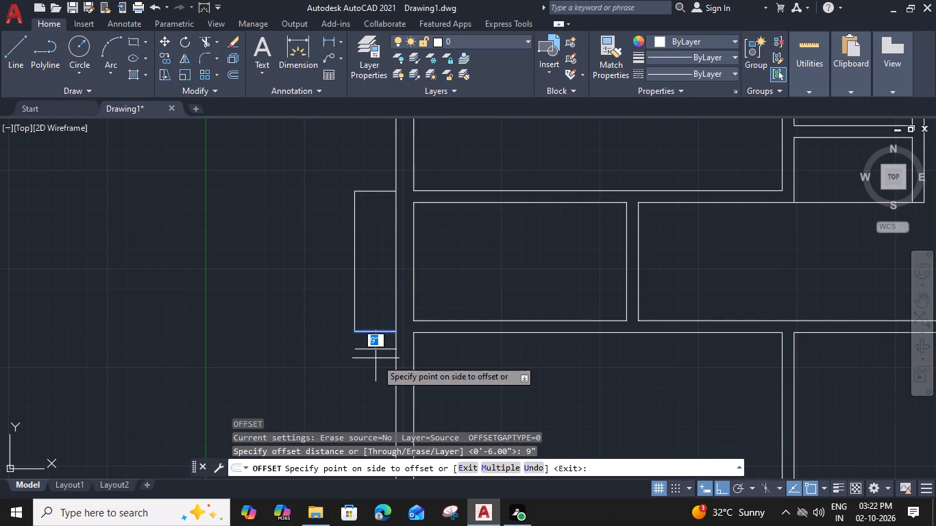
{"action": "left_click", "coordinate": [355, 265]}
{"action": "left_click", "coordinate": [332, 264]}
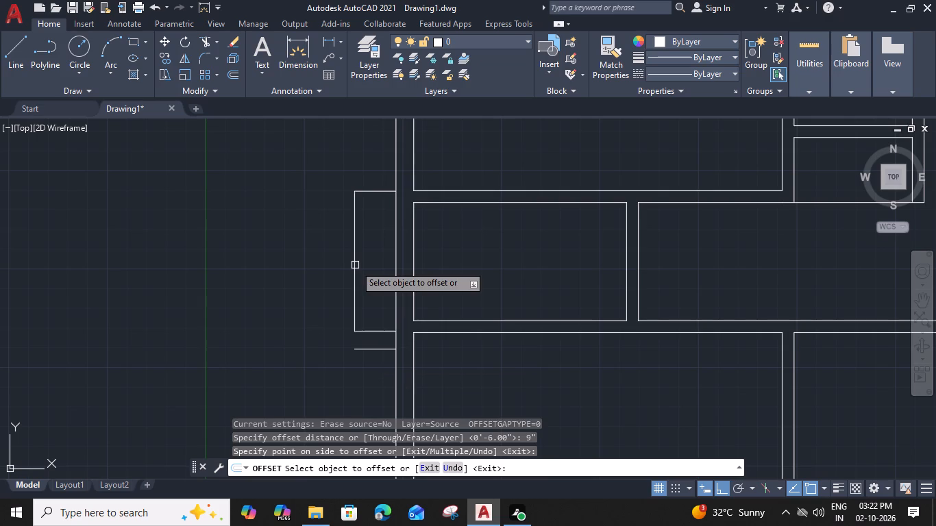
{"action": "left_click", "coordinate": [380, 193]}
{"action": "left_click", "coordinate": [378, 154]}
{"action": "key", "text": "Escape"}
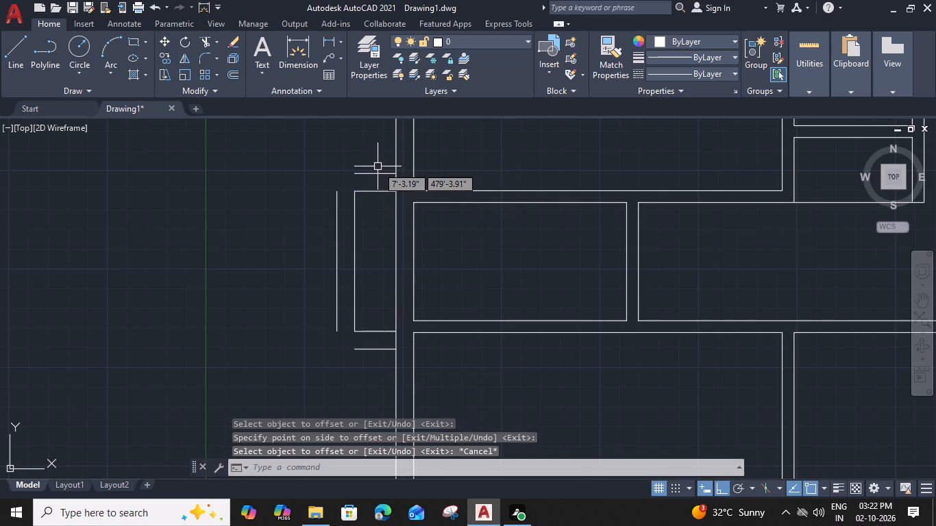
Fillet the projection's offset lines in Multiple mode to join its two outer corners squarely.
{"action": "key", "text": "f"}
{"action": "key", "text": "space"}
{"action": "key", "text": "m"}
{"action": "key", "text": "space"}
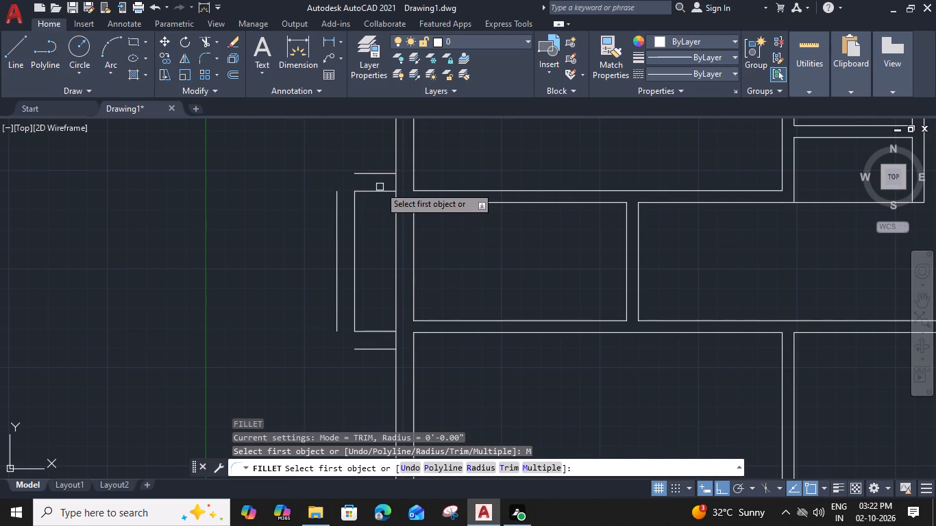
{"action": "left_click", "coordinate": [378, 175]}
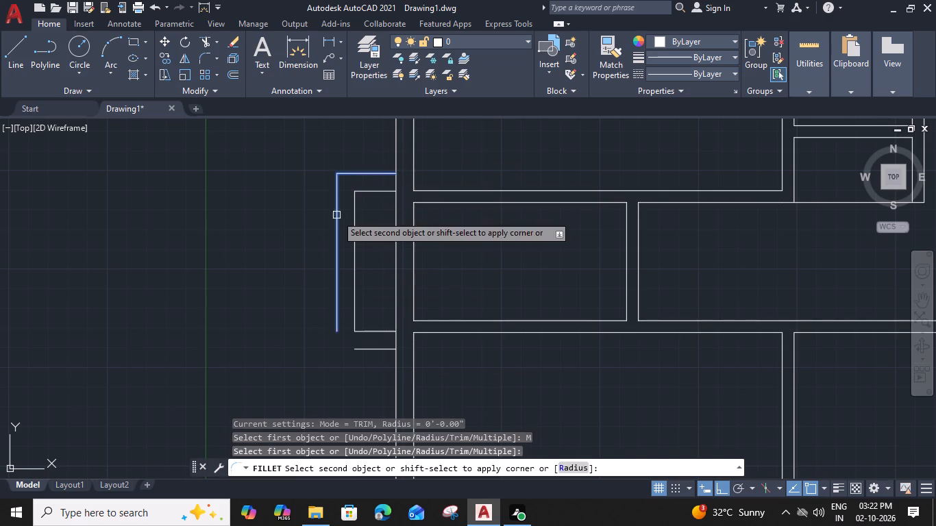
{"action": "left_click", "coordinate": [336, 215]}
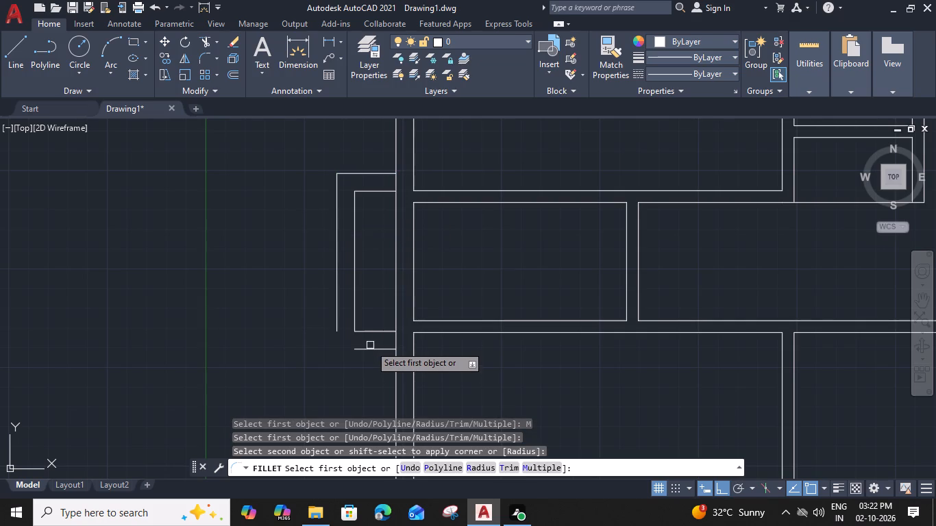
{"action": "left_click", "coordinate": [370, 349]}
{"action": "left_click", "coordinate": [336, 314]}
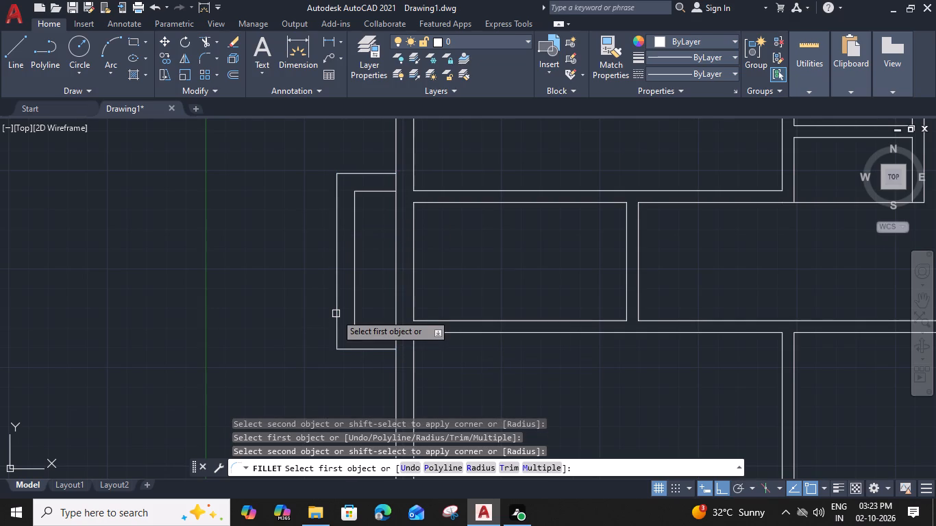
{"action": "key", "text": "Escape"}
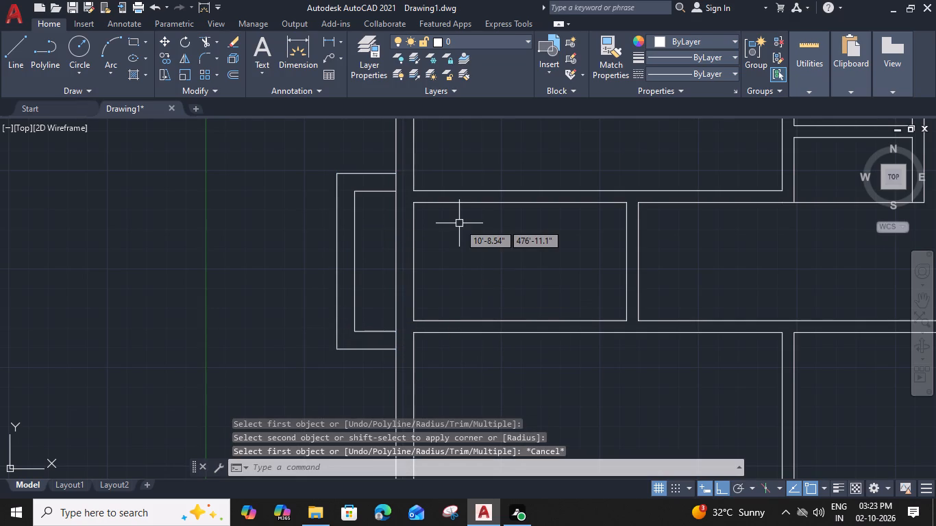
Trim the left outer wall's line between the projection's inner and outer faces at its lower and upper junctions.
{"action": "type", "text": "TR"}
{"action": "key", "text": "space"}
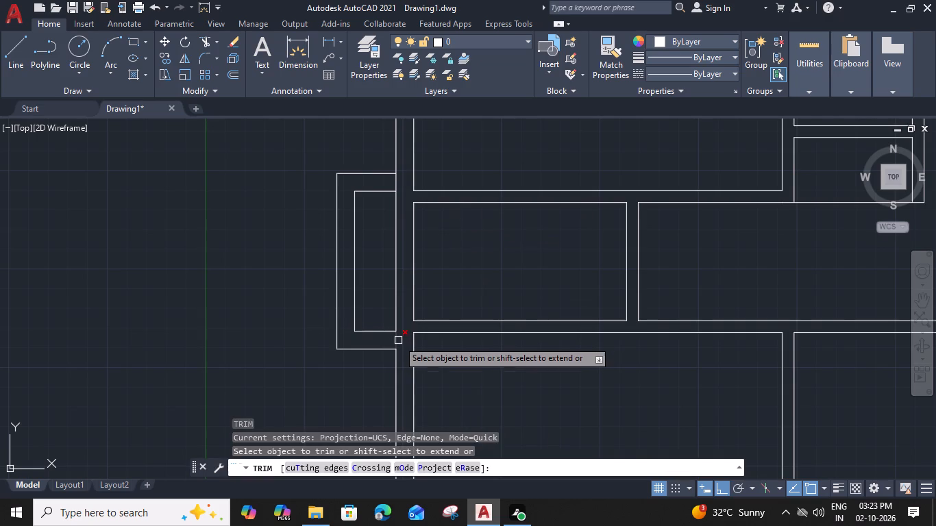
{"action": "left_click", "coordinate": [397, 340]}
{"action": "left_click", "coordinate": [396, 182]}
{"action": "key", "text": "Escape"}
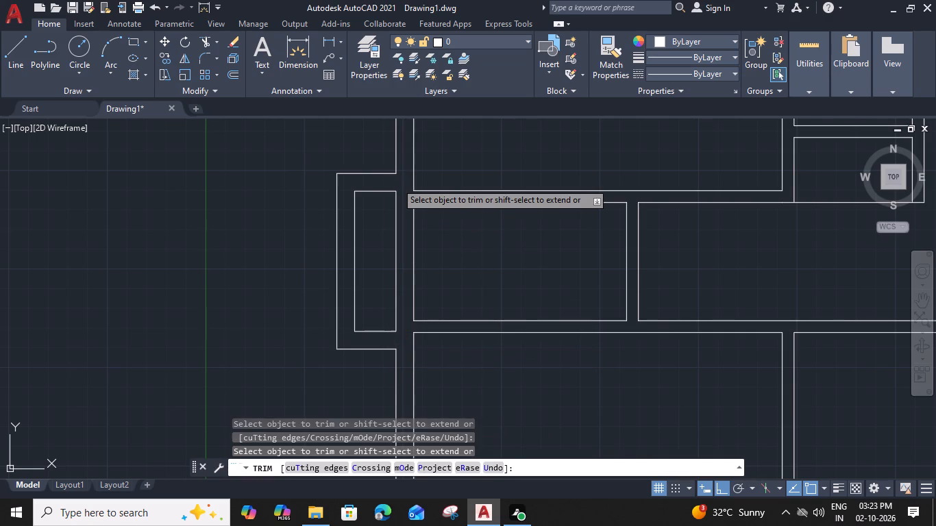
Draw a line 1'9" up from the top outer wall above the narrow room's left partition, continuing right past its right partition.
{"action": "scroll", "coordinate": [396, 182], "scroll_direction": "down", "scroll_amount": 2}
{"action": "middle_click_drag", "start_coordinate": [568, 240], "coordinate": [505, 349]}
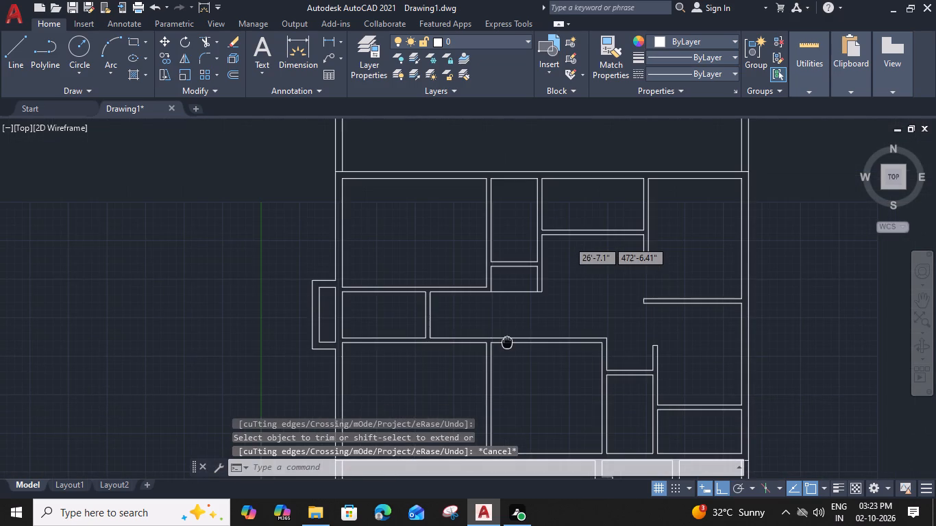
{"action": "middle_click_drag", "start_coordinate": [505, 349], "coordinate": [504, 357]}
{"action": "scroll", "coordinate": [478, 166], "scroll_direction": "up", "scroll_amount": 3}
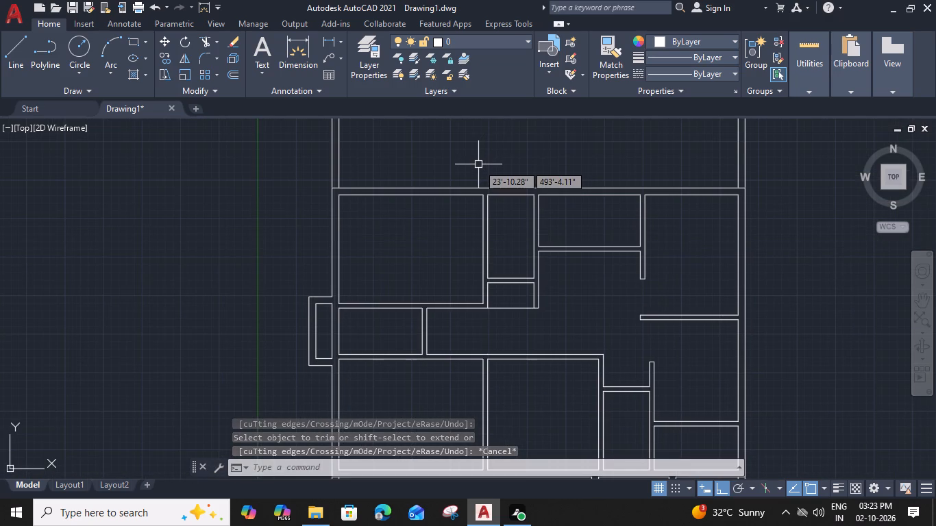
{"action": "type", "text": "L"}
{"action": "key", "text": "space"}
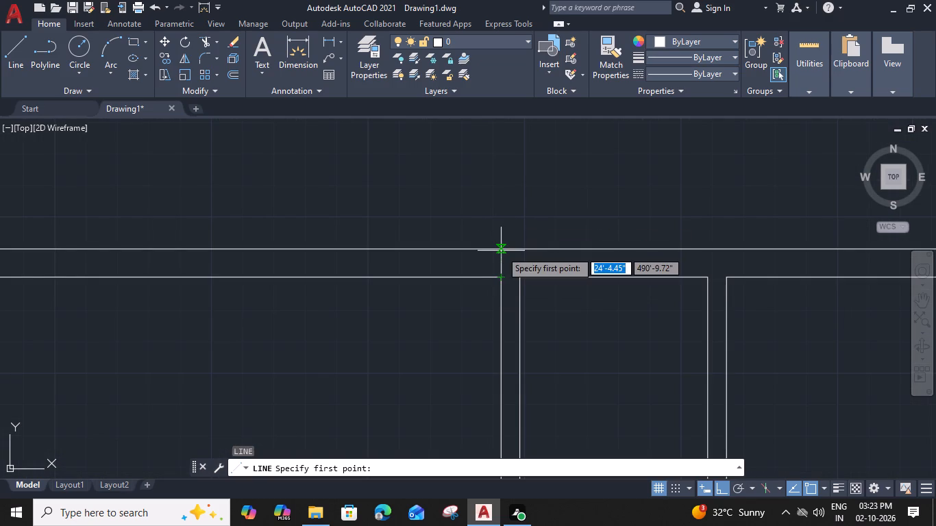
{"action": "left_click", "coordinate": [501, 251]}
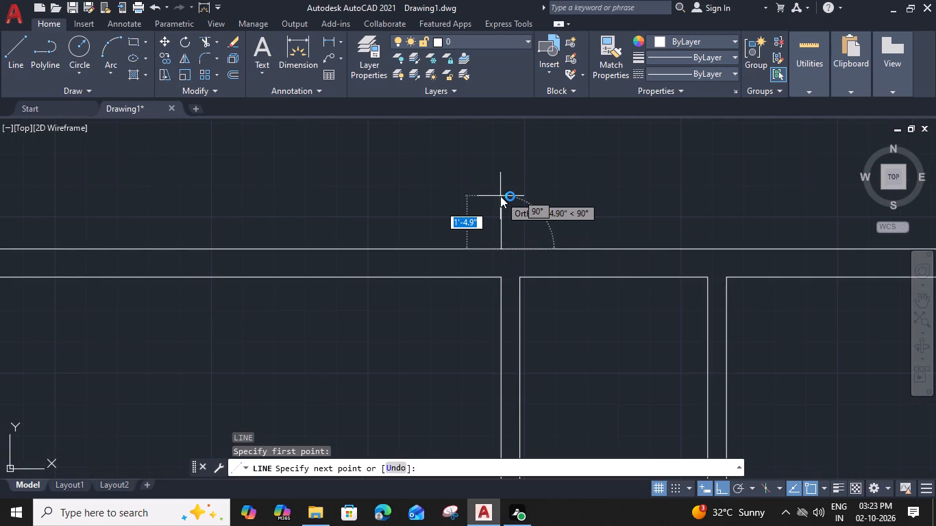
{"action": "key", "text": "1"}
{"action": "key", "text": "apostrophe"}
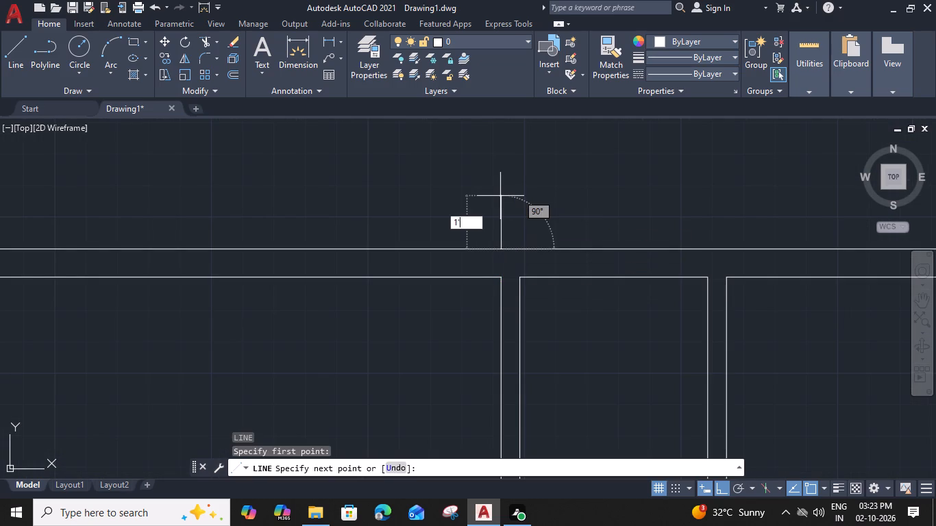
{"action": "key", "text": "9"}
{"action": "key", "text": "shift+quotedbl"}
{"action": "key", "text": "Return"}
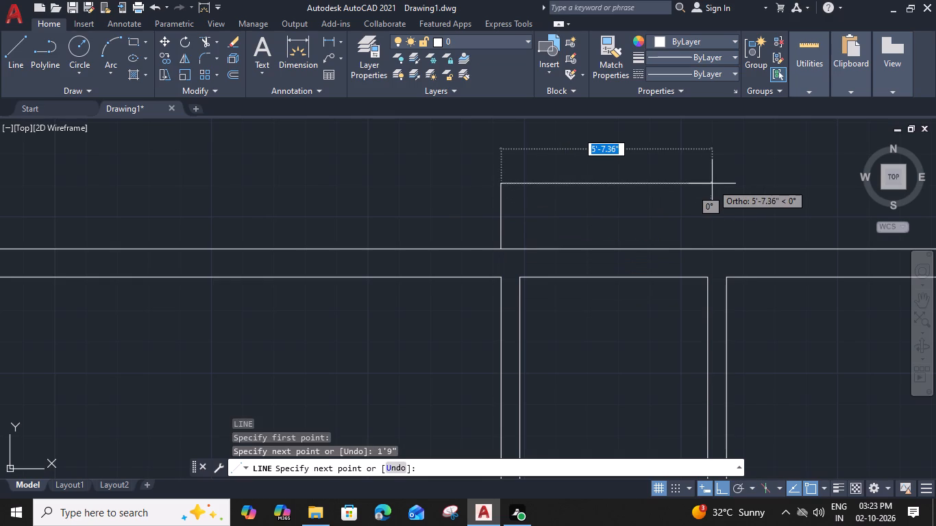
{"action": "left_click", "coordinate": [730, 181]}
{"action": "key", "text": "Escape"}
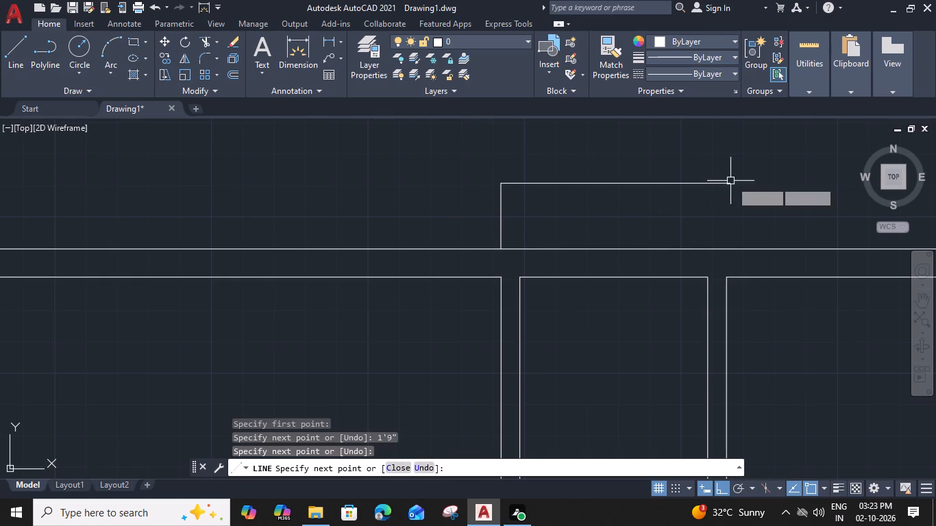
Close the new projection's right side with a vertical line from the top outer wall and trim the top line's overshoot.
{"action": "key", "text": "l"}
{"action": "key", "text": "space"}
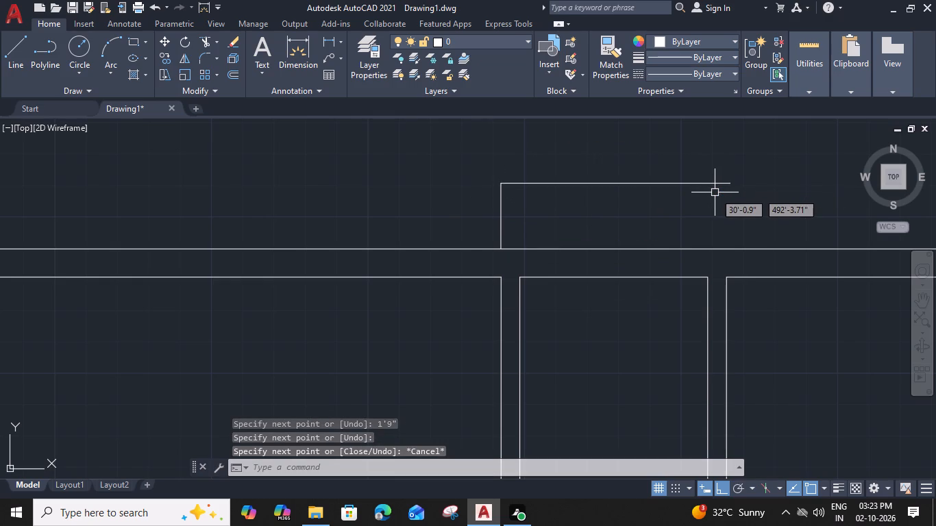
{"action": "left_click", "coordinate": [726, 251]}
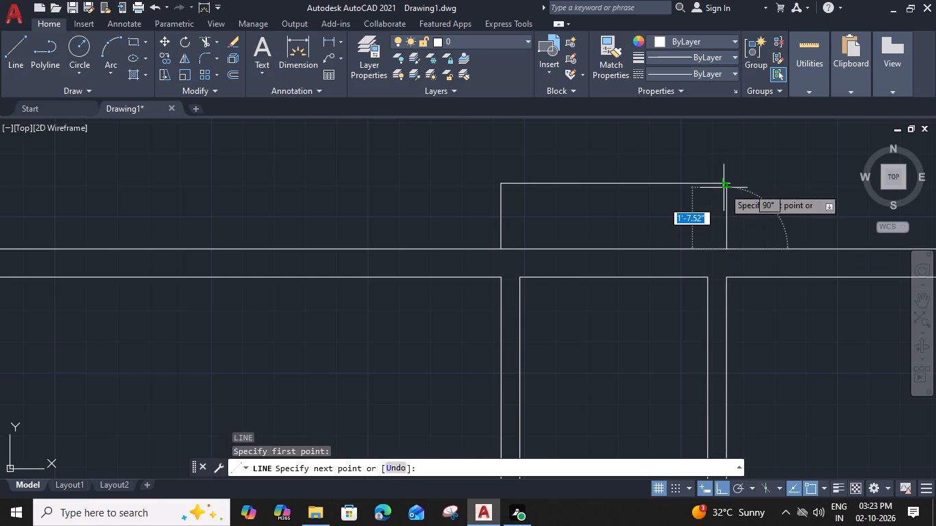
{"action": "left_click", "coordinate": [726, 184]}
{"action": "key", "text": "Escape"}
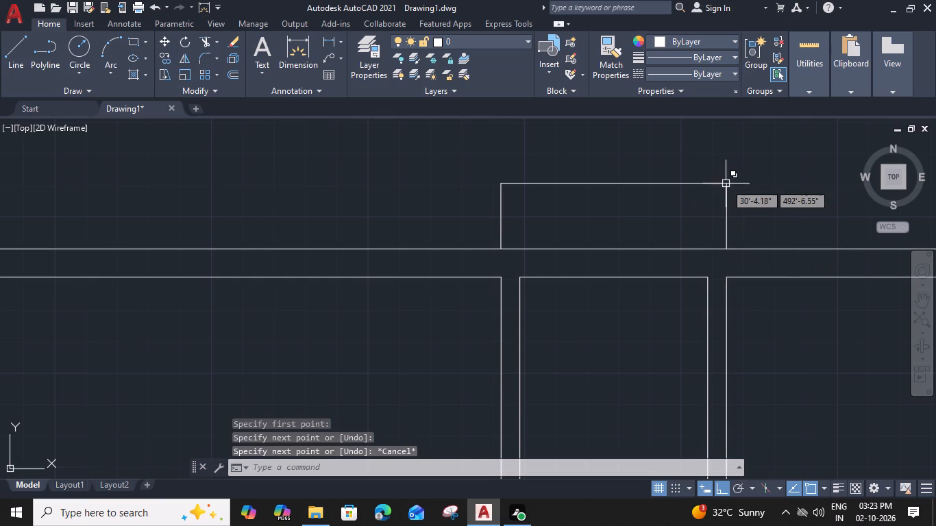
{"action": "type", "text": "TR"}
{"action": "key", "text": "space"}
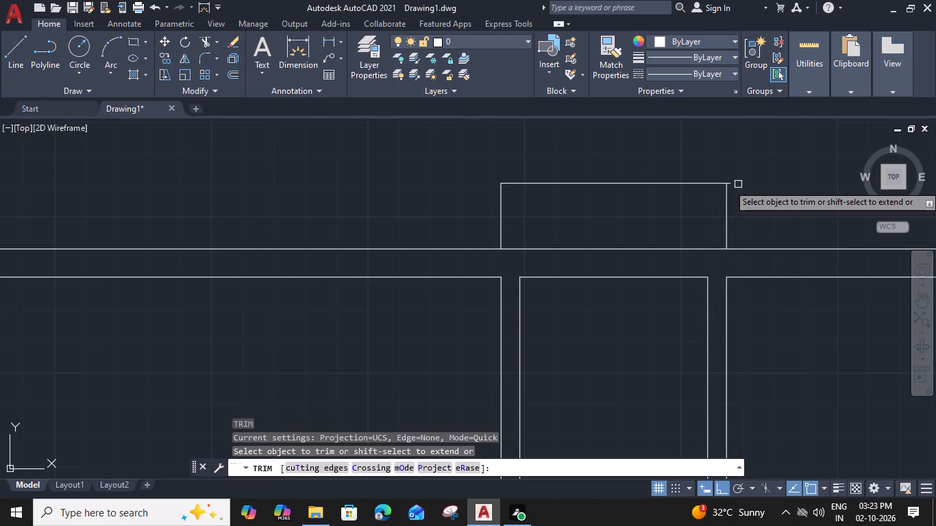
{"action": "left_click", "coordinate": [733, 181]}
{"action": "key", "text": "Escape"}
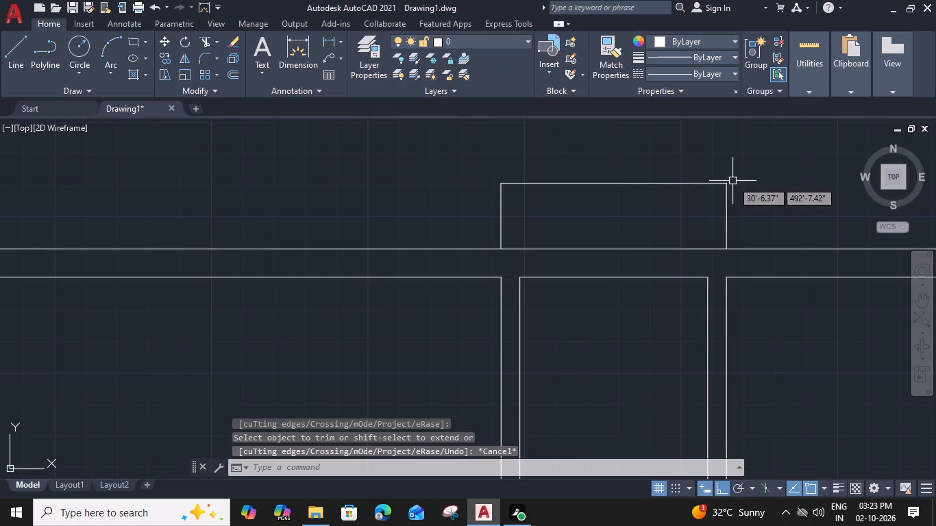
Offset the top projection's right, top and left lines 9" outward to form its outer wall faces.
{"action": "left_click", "coordinate": [729, 205]}
{"action": "key", "text": "Escape"}
{"action": "left_click", "coordinate": [728, 204]}
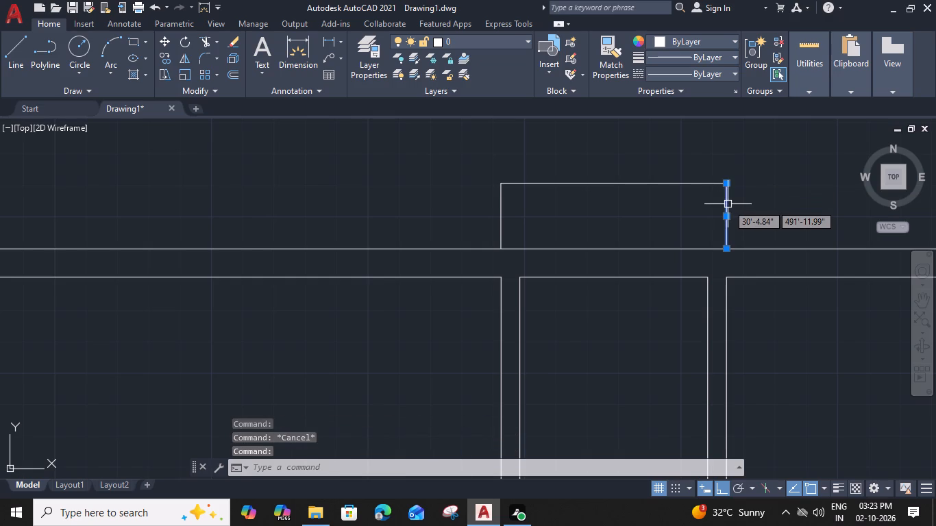
{"action": "type", "text": "O 9\""}
{"action": "key", "text": "Return"}
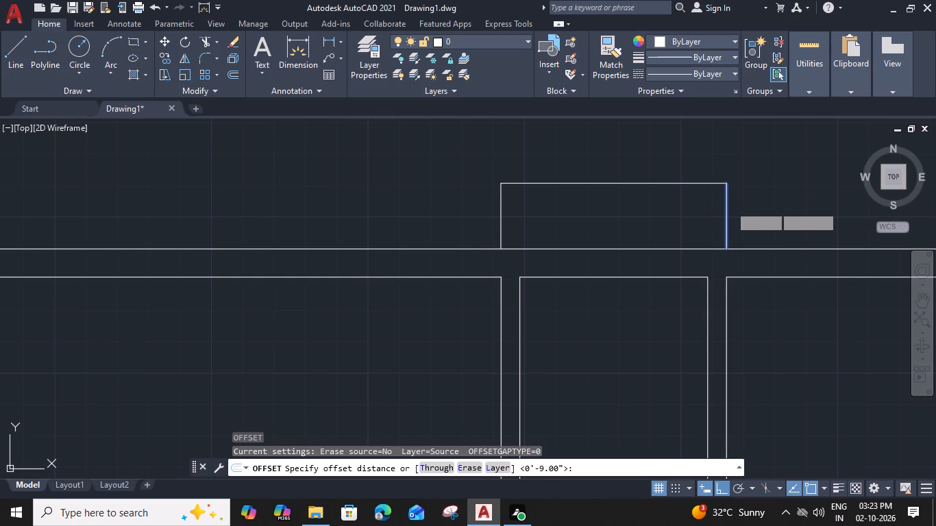
{"action": "left_click", "coordinate": [747, 204]}
{"action": "left_click", "coordinate": [679, 181]}
{"action": "left_click", "coordinate": [675, 142]}
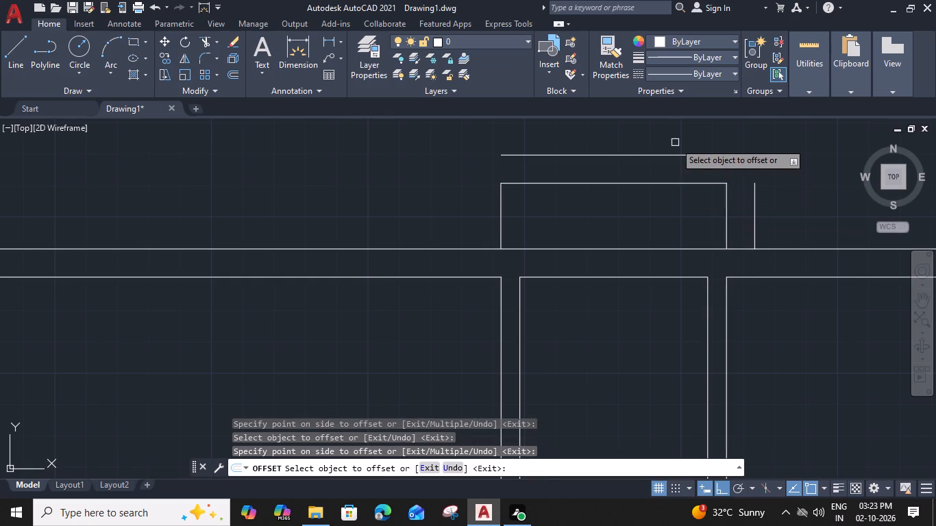
{"action": "left_click", "coordinate": [501, 210]}
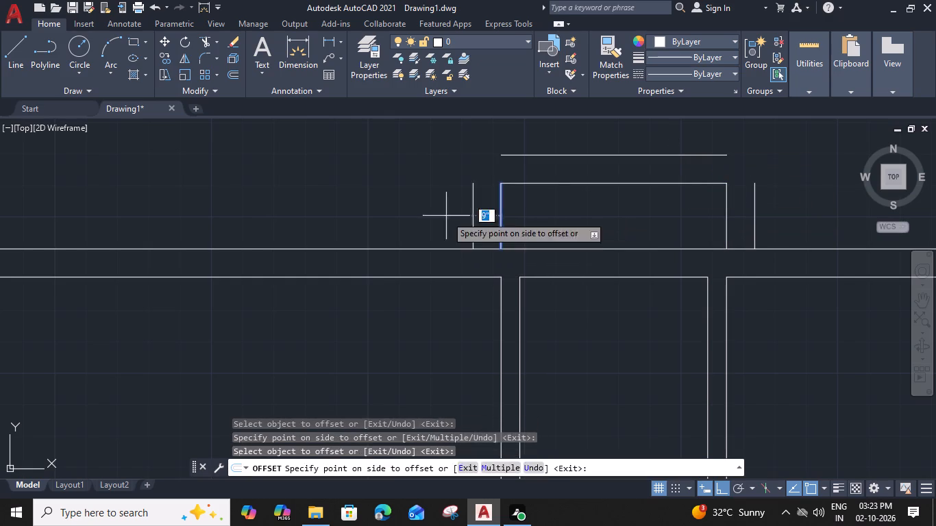
{"action": "left_click", "coordinate": [446, 216]}
{"action": "key", "text": "Escape"}
Fillet the top projection's offset lines in Multiple mode to join its two outer corners squarely.
{"action": "key", "text": "f"}
{"action": "key", "text": "space"}
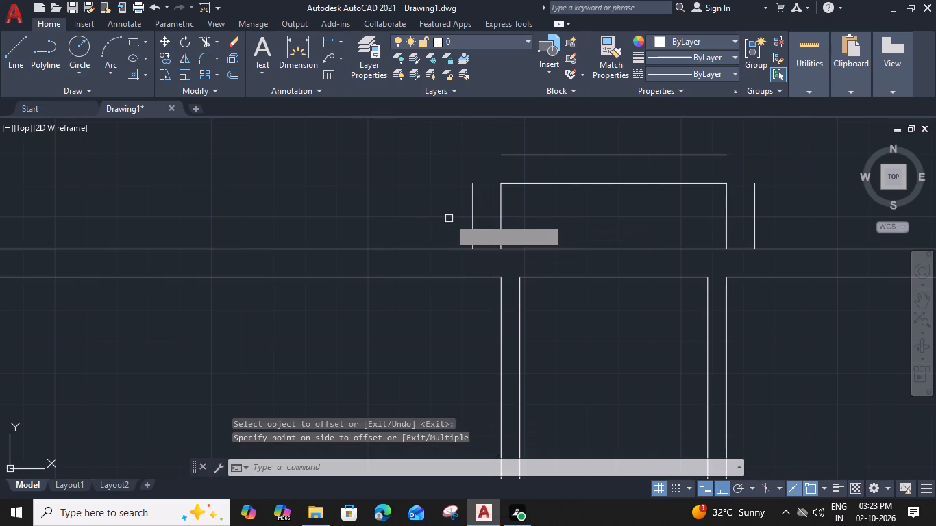
{"action": "key", "text": "m"}
{"action": "key", "text": "space"}
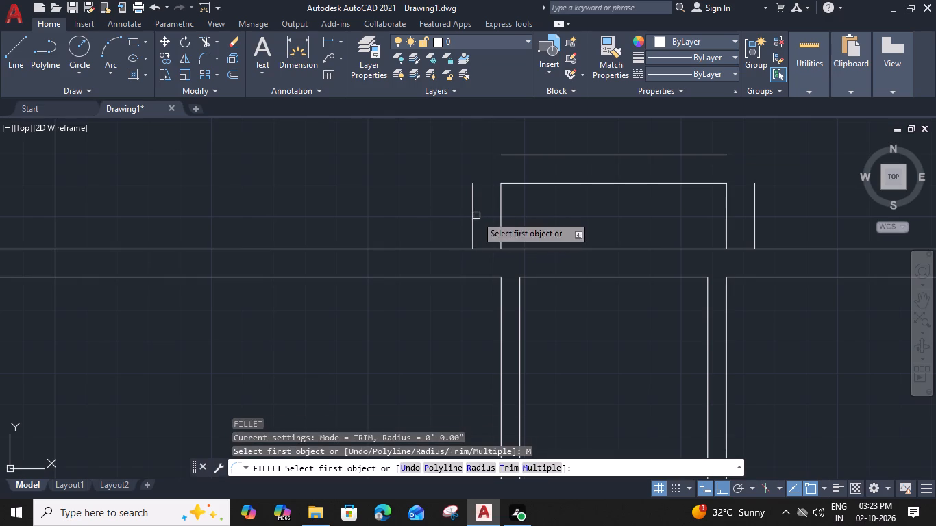
{"action": "left_click", "coordinate": [476, 216]}
{"action": "left_click", "coordinate": [471, 208]}
{"action": "left_click", "coordinate": [532, 158]}
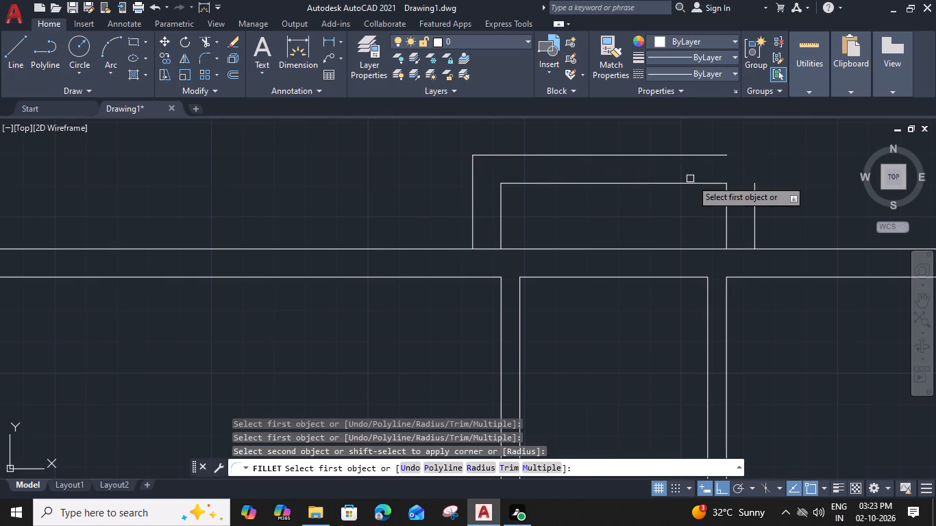
{"action": "left_click", "coordinate": [755, 201]}
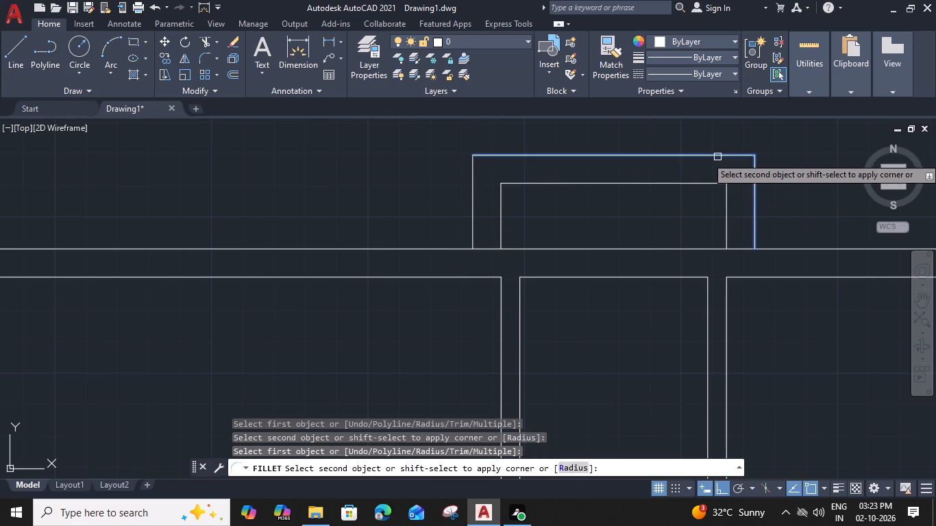
{"action": "left_click", "coordinate": [717, 157]}
{"action": "key", "text": "Escape"}
Trim the top outer wall's line between the projection's inner and outer faces on both sides.
{"action": "key", "text": "t"}
{"action": "key", "text": "r"}
{"action": "key", "text": "space"}
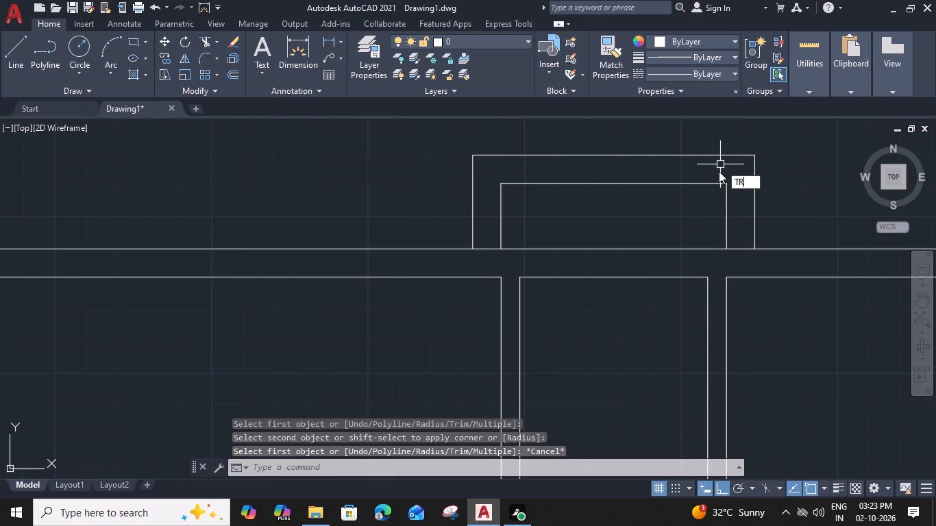
{"action": "left_click", "coordinate": [739, 249]}
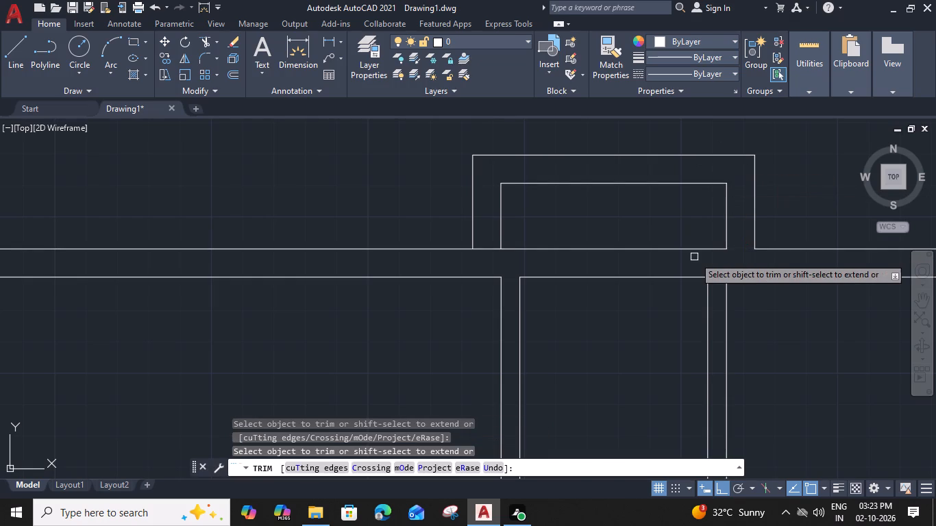
{"action": "left_click", "coordinate": [493, 247]}
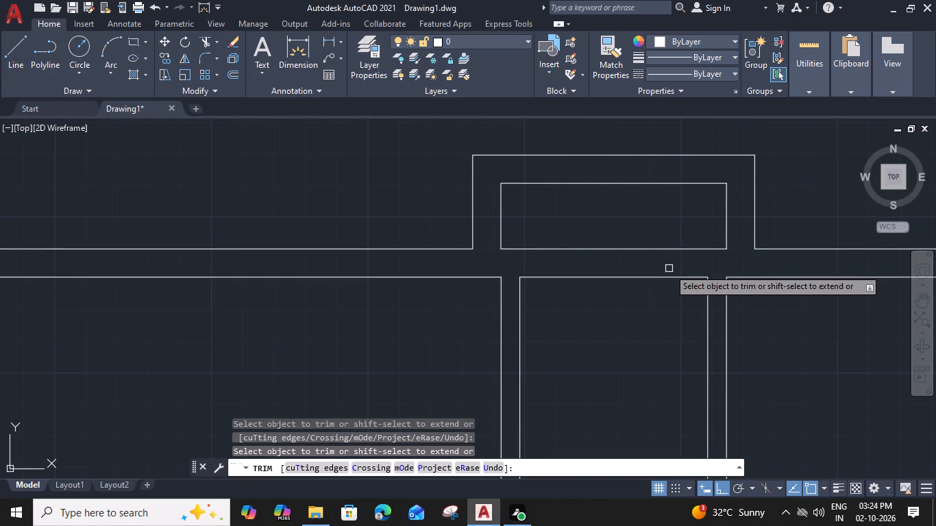
{"action": "key", "text": "Escape"}
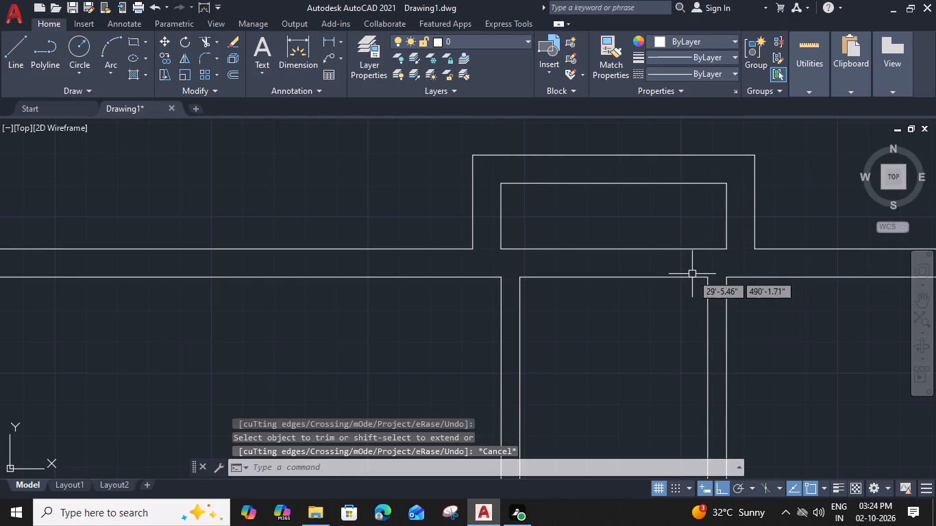
Group the six lines of the top projection.
{"action": "middle_click_drag", "start_coordinate": [761, 324], "coordinate": [645, 319]}
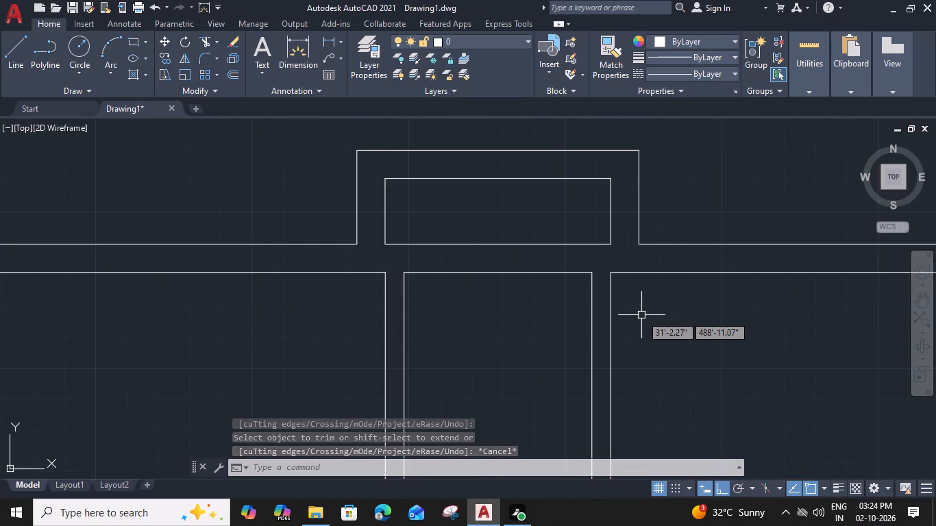
{"action": "left_click", "coordinate": [679, 130]}
{"action": "left_click", "coordinate": [291, 196]}
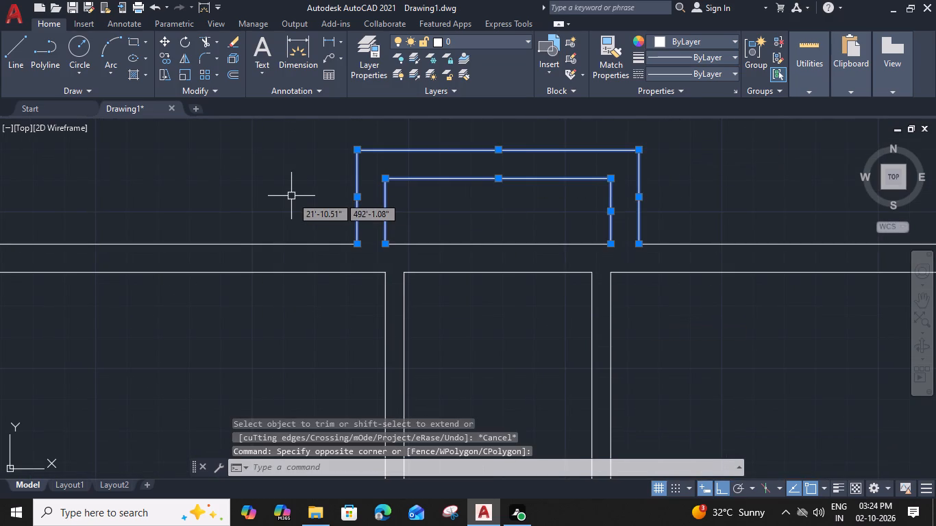
{"action": "type", "text": "G"}
{"action": "key", "text": "space"}
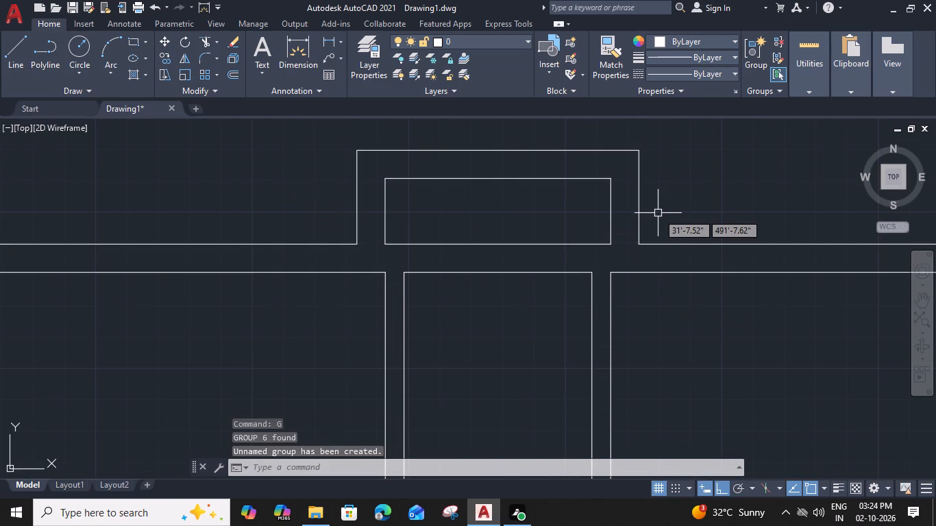
Move the grouped projection left along the top wall, bringing its inner right side near the right partition's left face.
{"action": "left_click_drag", "start_coordinate": [664, 146], "coordinate": [634, 154]}
{"action": "left_click", "coordinate": [338, 195]}
{"action": "key", "text": "m"}
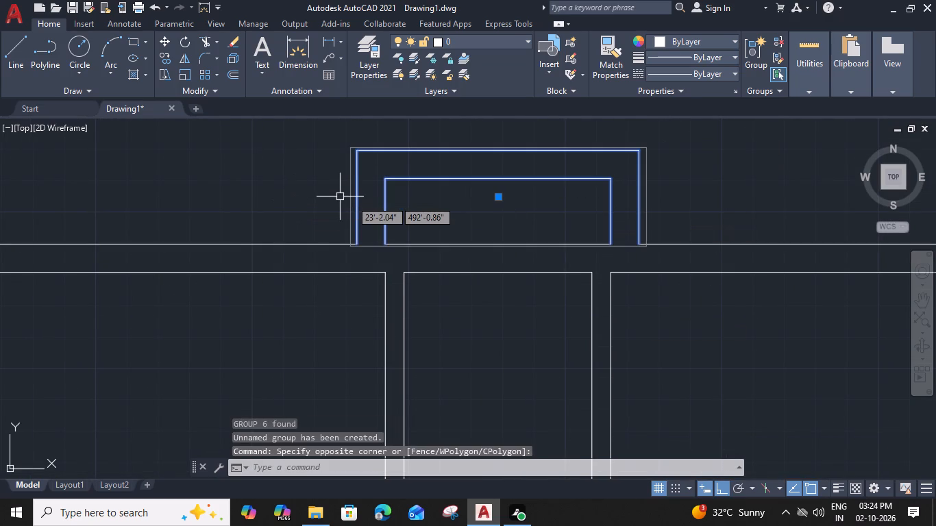
{"action": "key", "text": "space"}
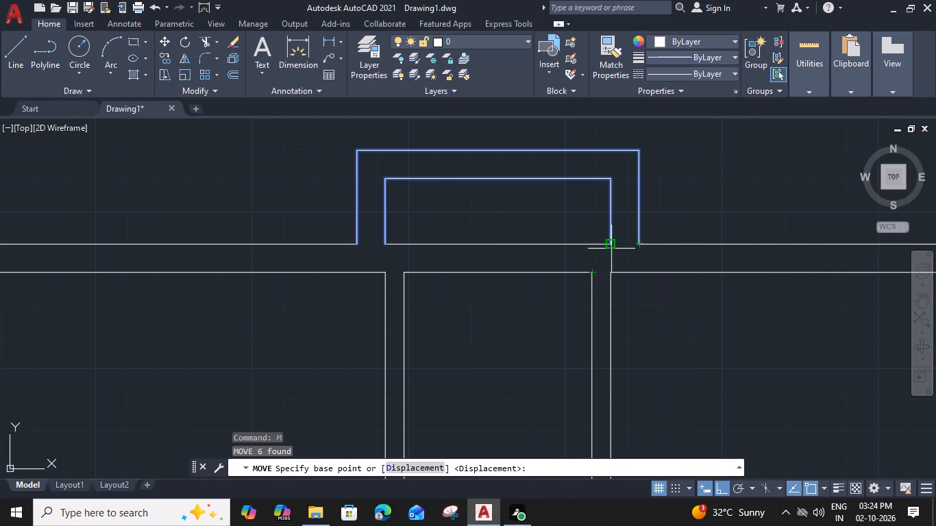
{"action": "left_click", "coordinate": [611, 244]}
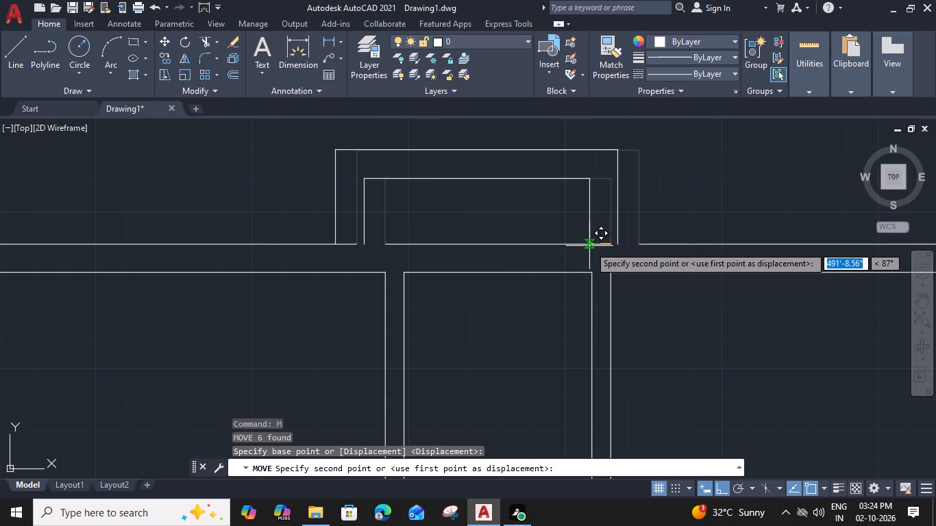
{"action": "left_click", "coordinate": [591, 246]}
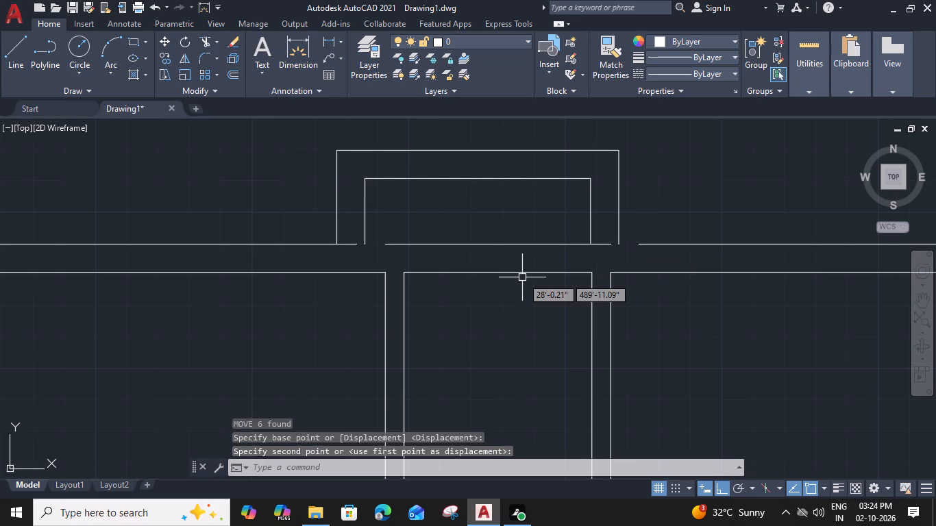
{"action": "key", "text": "Escape"}
Trim the top outer wall's line between the projection's right faces and extend it to close the gaps around the moved projection.
{"action": "type", "text": "TR"}
{"action": "key", "text": "space"}
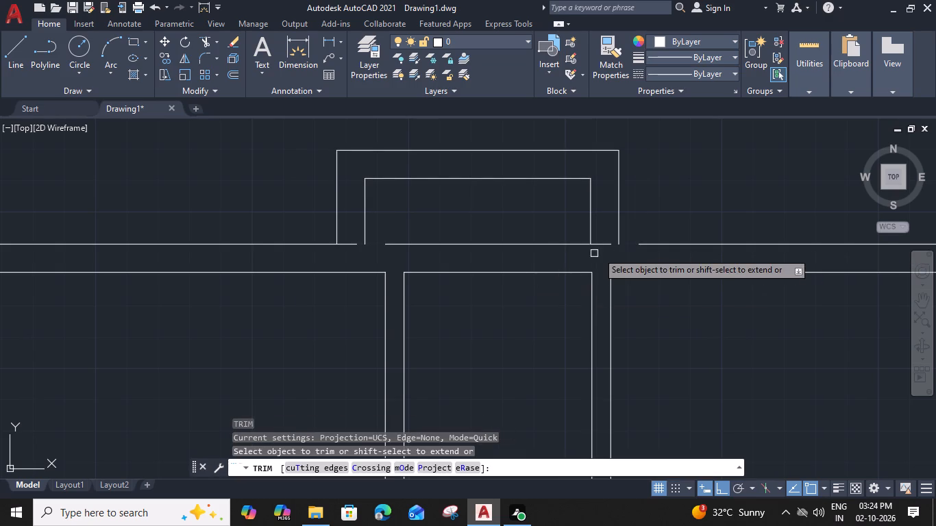
{"action": "left_click", "coordinate": [607, 244]}
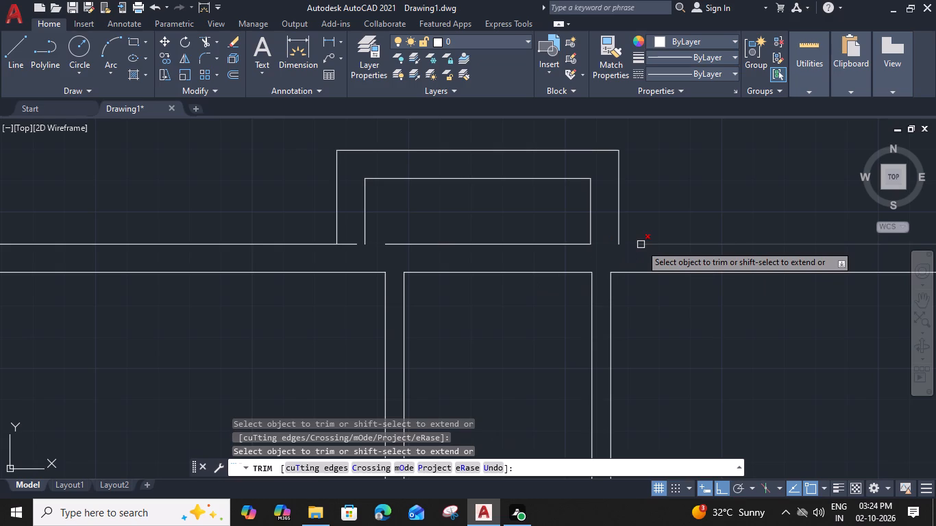
{"action": "left_click", "coordinate": [652, 246], "text": "shift"}
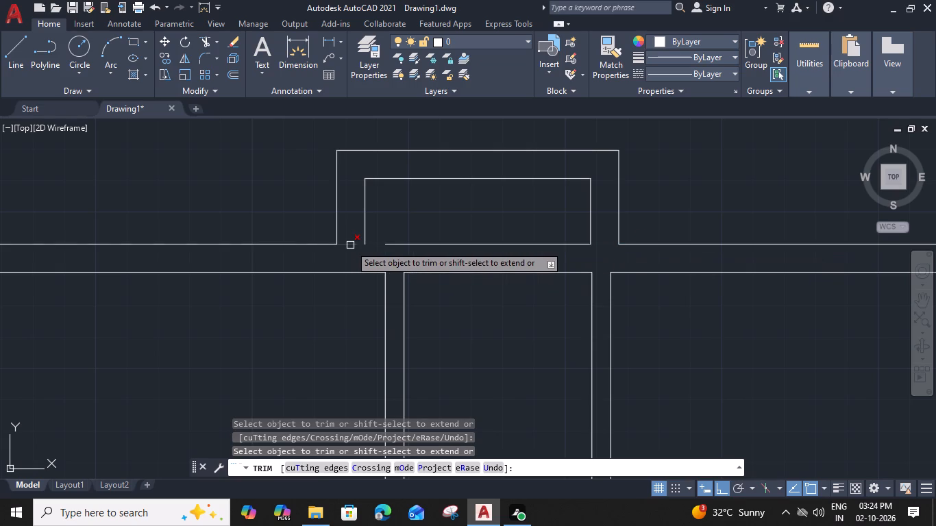
{"action": "left_click", "coordinate": [322, 243], "text": "shift"}
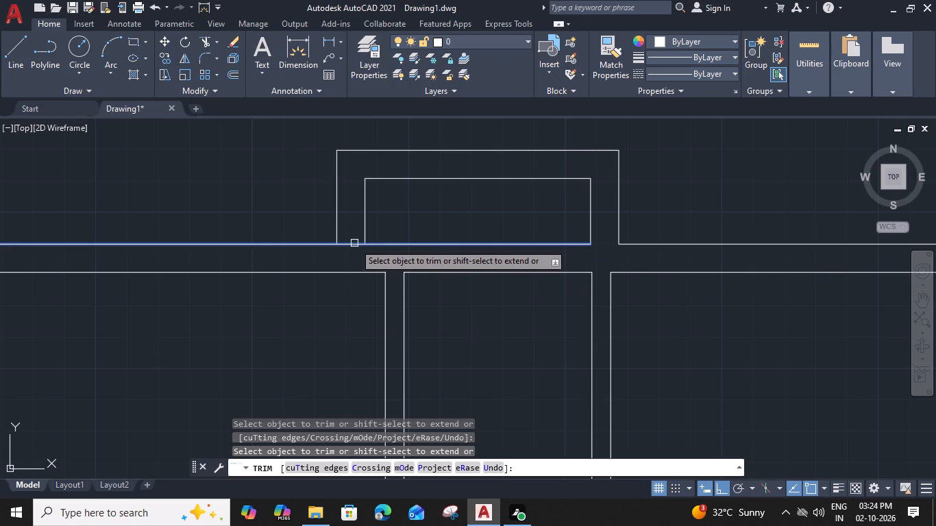
{"action": "left_click", "coordinate": [398, 242]}
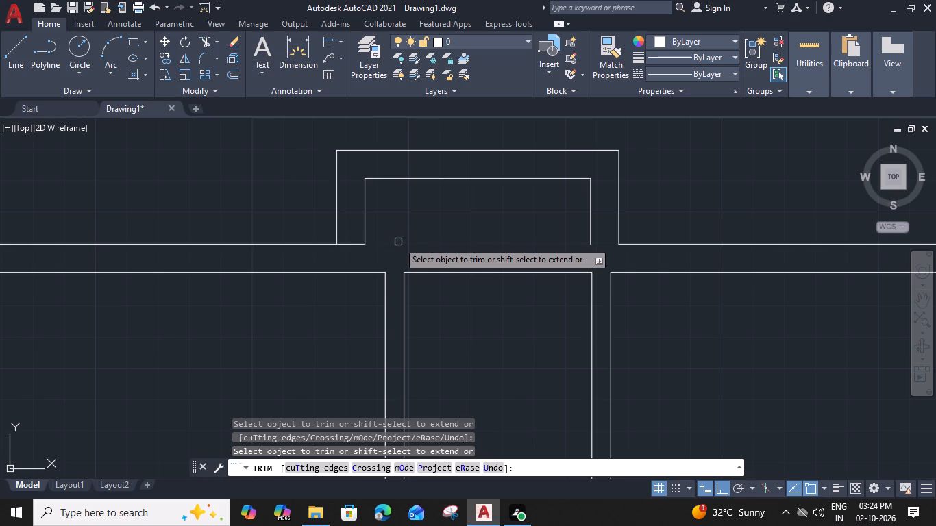
{"action": "left_click", "coordinate": [347, 247], "text": "shift"}
{"action": "key", "text": "Escape"}
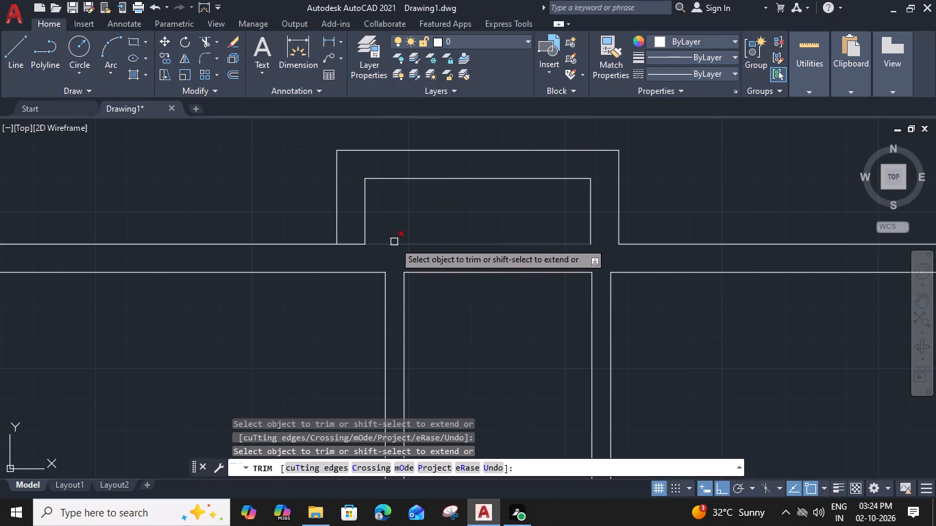
Ungroup the top projection.
{"action": "left_click", "coordinate": [370, 203]}
{"action": "left_click", "coordinate": [322, 217]}
{"action": "type", "text": "UNG"}
{"action": "key", "text": "space"}
Move the projection's two left vertical lines right, bringing the inner one near the left partition's right face.
{"action": "left_click", "coordinate": [382, 207]}
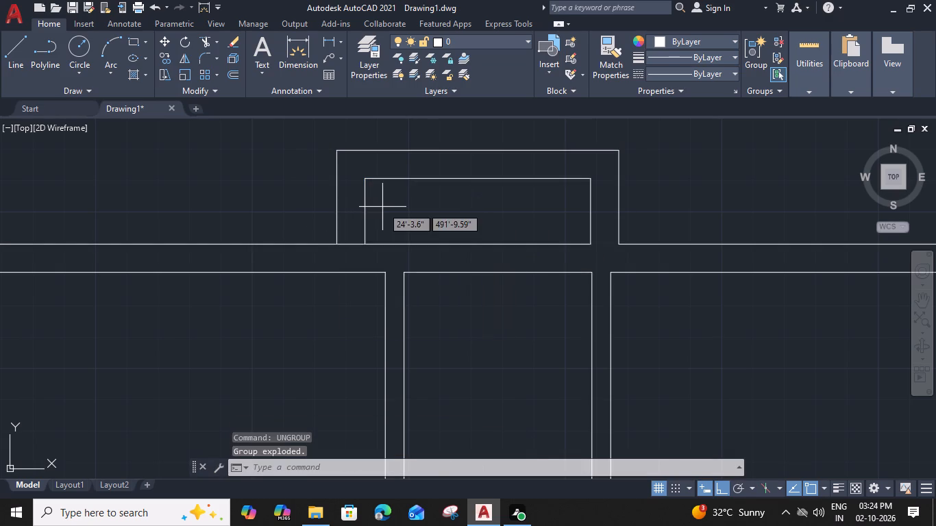
{"action": "left_click", "coordinate": [334, 216]}
{"action": "key", "text": "m"}
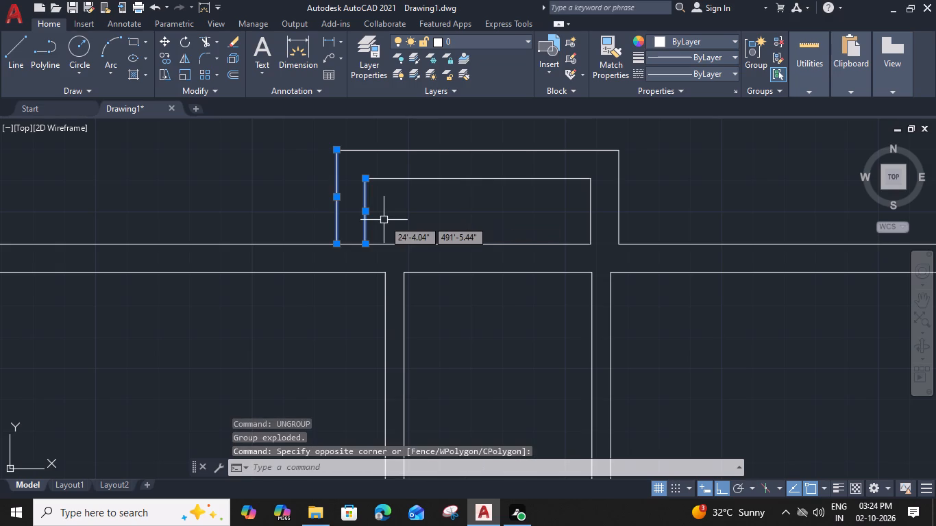
{"action": "key", "text": "space"}
{"action": "left_click", "coordinate": [365, 244]}
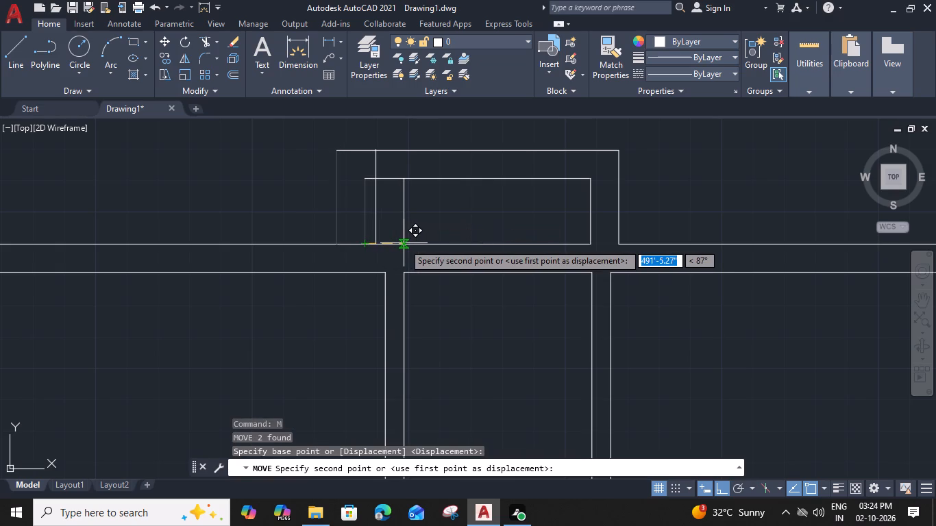
{"action": "left_click", "coordinate": [402, 244]}
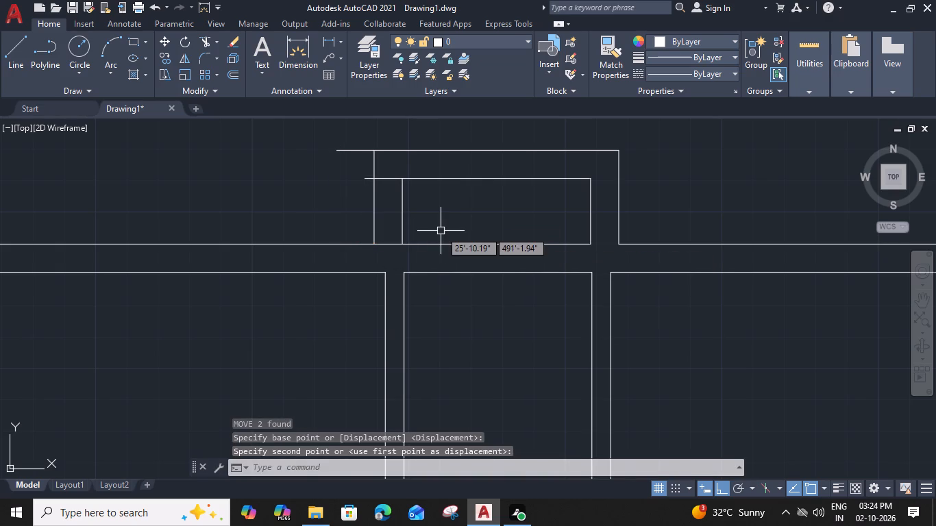
Trim the projection's overhanging horizontal ends at its left corners and the outer wall line between its left inner and outer faces.
{"action": "key", "text": "t"}
{"action": "key", "text": "r"}
{"action": "key", "text": "space"}
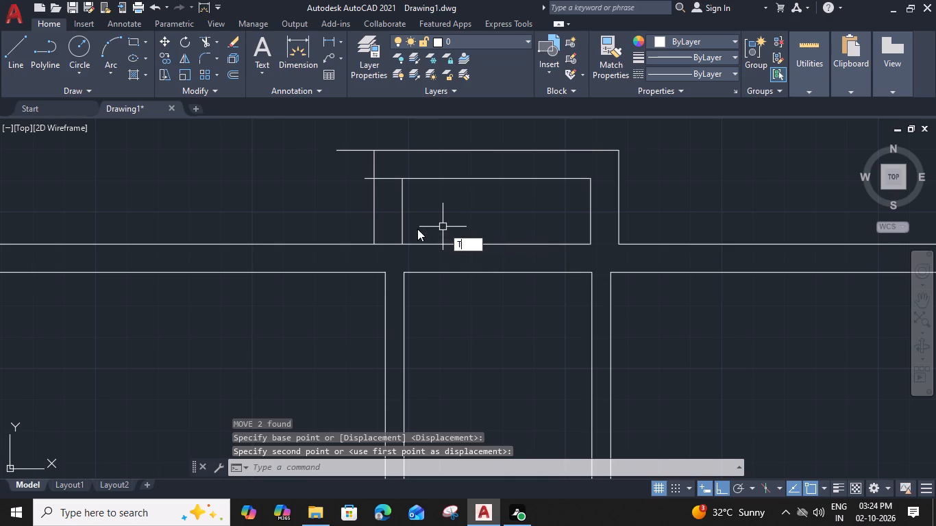
{"action": "left_click", "coordinate": [365, 178]}
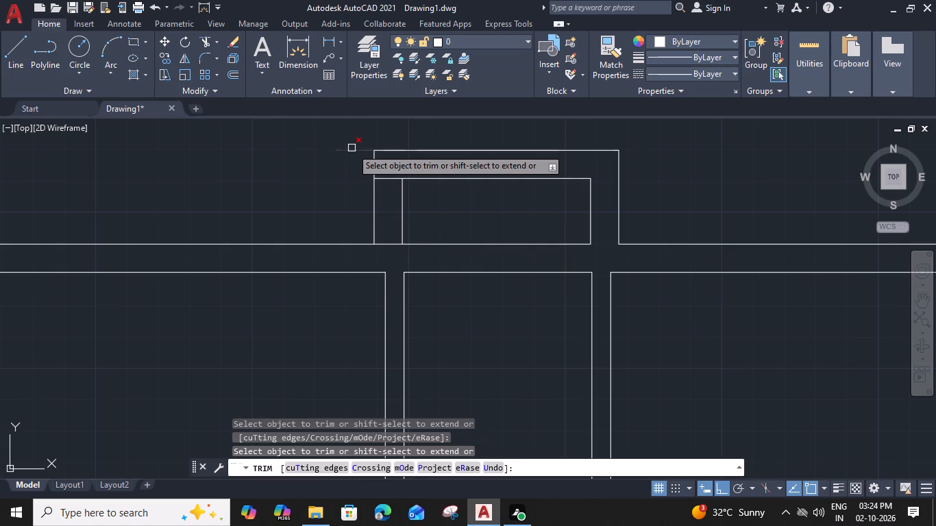
{"action": "left_click", "coordinate": [352, 148]}
{"action": "left_click", "coordinate": [382, 179]}
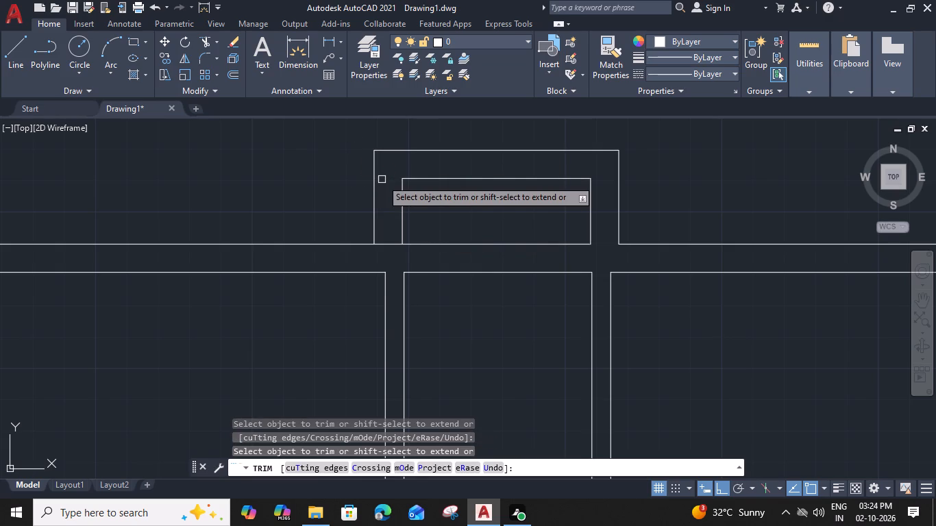
{"action": "left_click", "coordinate": [386, 247]}
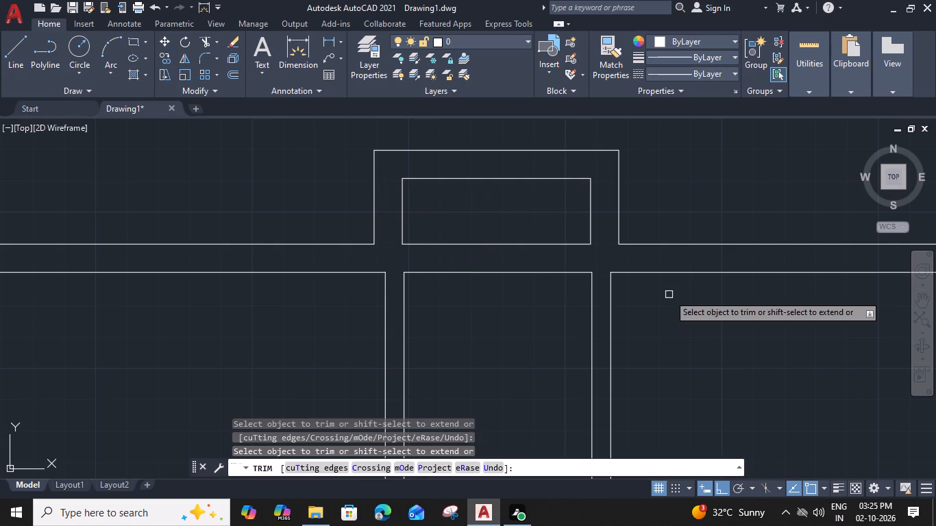
{"action": "key", "text": "Escape"}
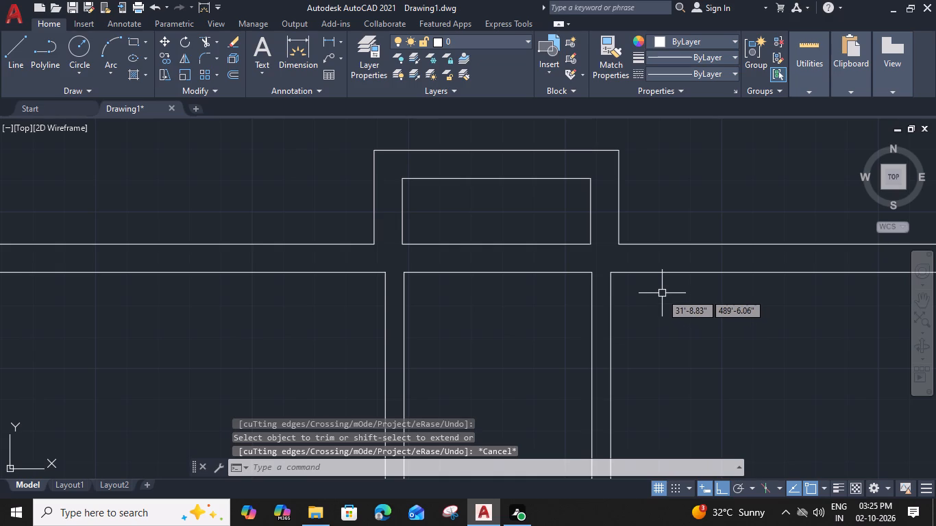
Trim away the left outer wall's two lines that run above the top wall.
{"action": "scroll", "coordinate": [661, 292], "scroll_direction": "down", "scroll_amount": 1}
{"action": "middle_click_drag", "start_coordinate": [626, 336], "coordinate": [566, 314]}
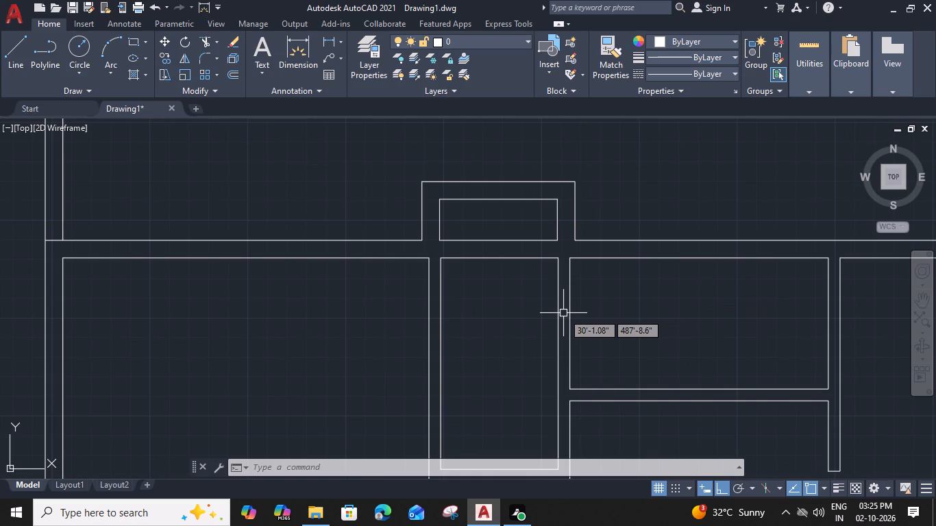
{"action": "scroll", "coordinate": [563, 313], "scroll_direction": "down", "scroll_amount": 2}
{"action": "middle_click_drag", "start_coordinate": [544, 340], "coordinate": [543, 338]}
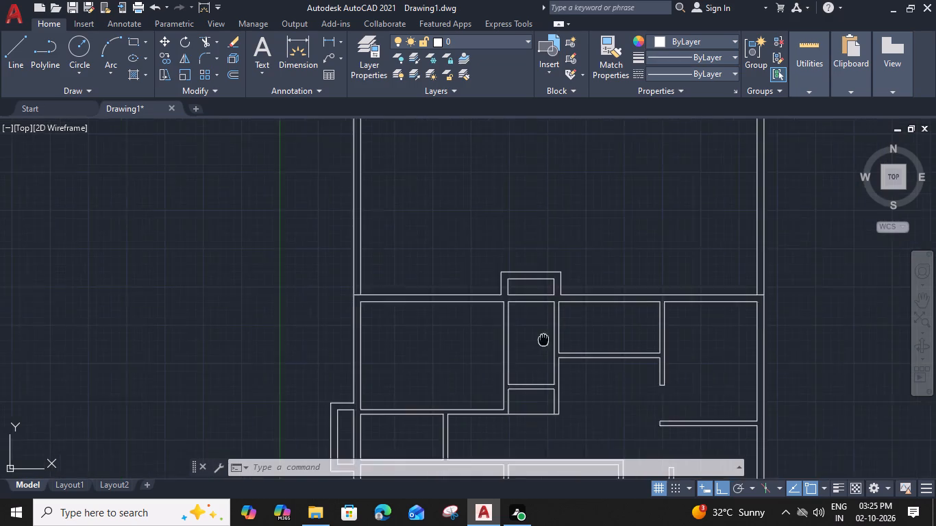
{"action": "middle_click_drag", "start_coordinate": [543, 338], "coordinate": [527, 255]}
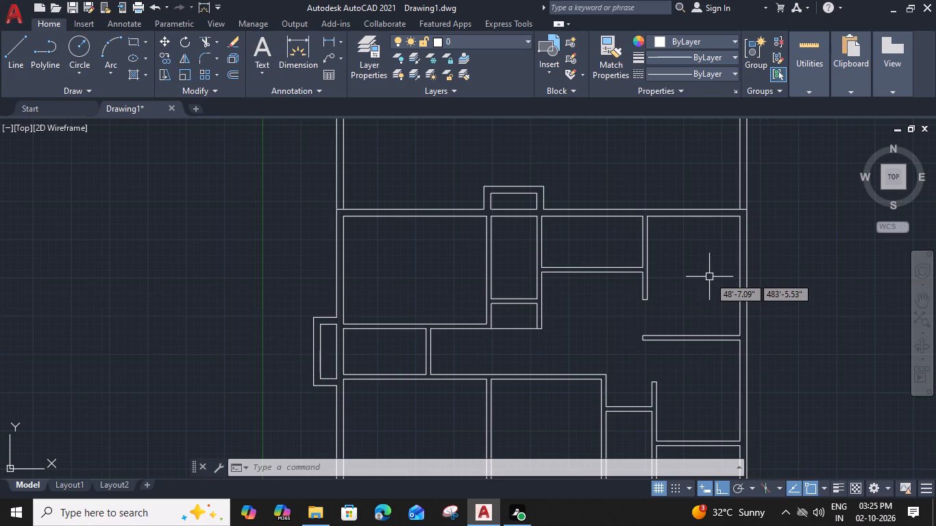
{"action": "scroll", "coordinate": [707, 295], "scroll_direction": "down", "scroll_amount": 1}
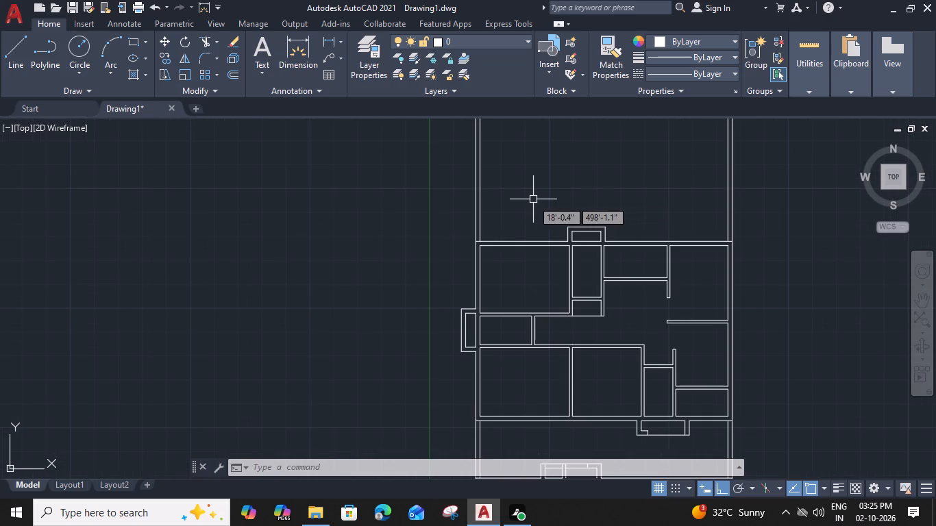
{"action": "type", "text": "TR"}
{"action": "key", "text": "space"}
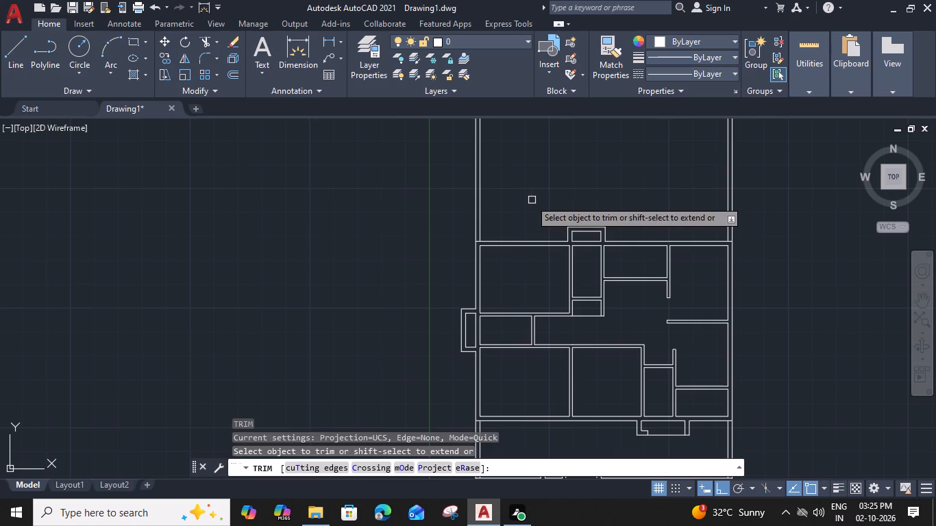
{"action": "scroll", "coordinate": [481, 203], "scroll_direction": "up", "scroll_amount": 2}
{"action": "left_click", "coordinate": [502, 206]}
{"action": "left_click", "coordinate": [428, 244]}
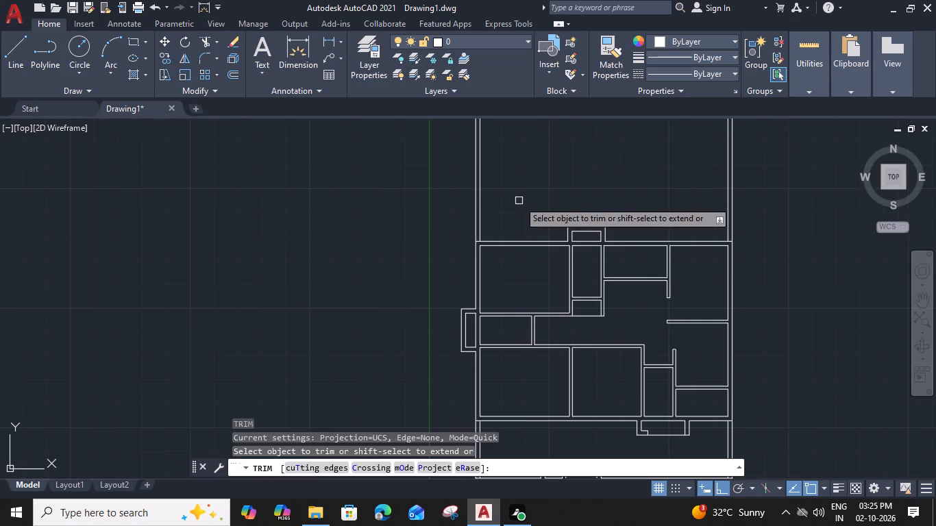
{"action": "key", "text": "Escape"}
Draw a vertical line across the top projection's outer wall from the midpoint of its inner edge to its outer edge.
{"action": "scroll", "coordinate": [428, 244], "scroll_direction": "down", "scroll_amount": 2}
{"action": "middle_click_drag", "start_coordinate": [531, 323], "coordinate": [525, 305]}
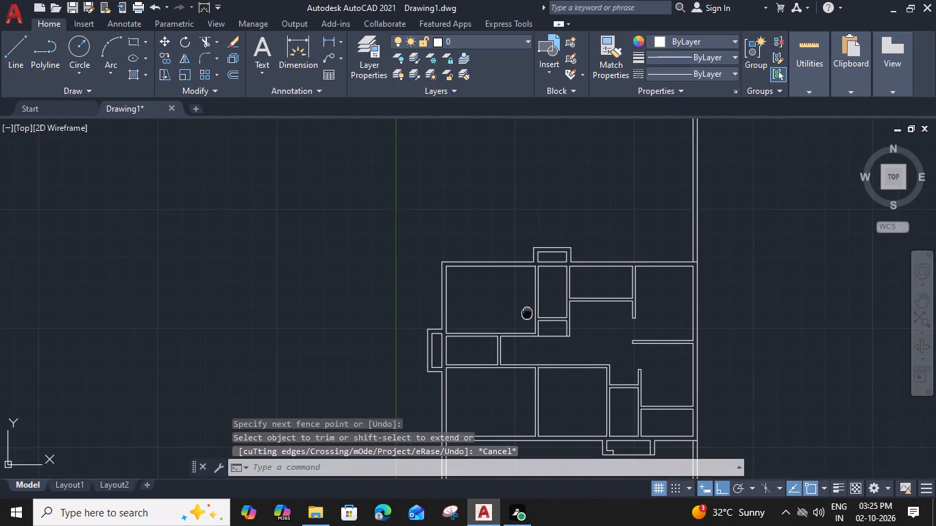
{"action": "middle_click_drag", "start_coordinate": [525, 305], "coordinate": [510, 239]}
{"action": "middle_click_drag", "start_coordinate": [506, 317], "coordinate": [502, 254]}
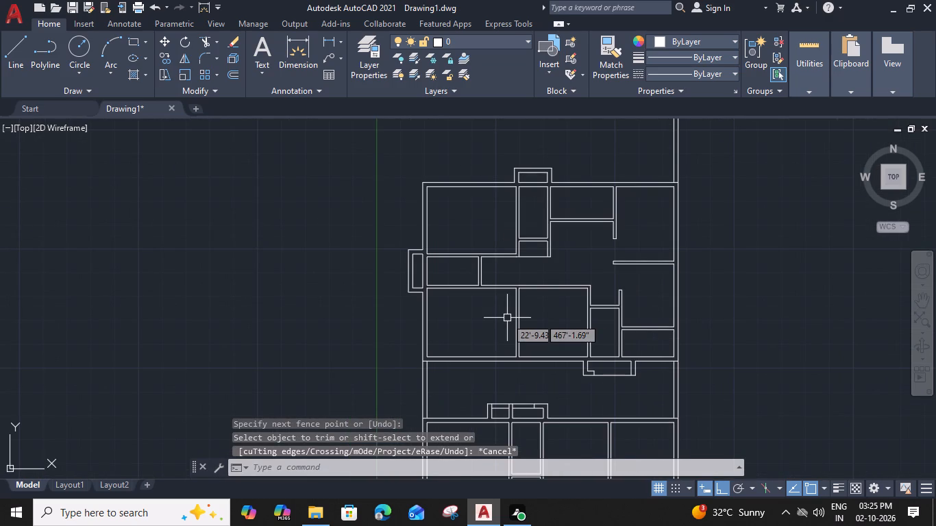
{"action": "scroll", "coordinate": [516, 313], "scroll_direction": "down", "scroll_amount": 2}
{"action": "middle_click_drag", "start_coordinate": [516, 314], "coordinate": [510, 294]}
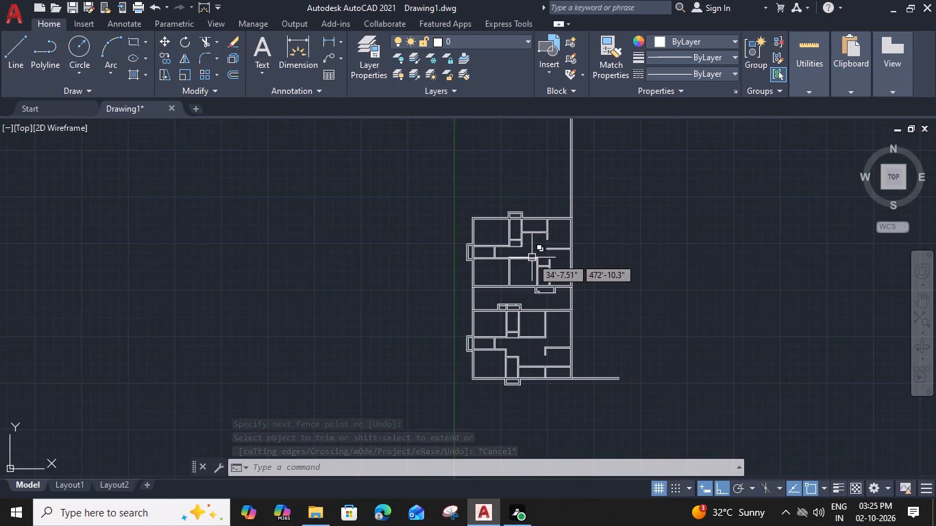
{"action": "scroll", "coordinate": [521, 211], "scroll_direction": "up", "scroll_amount": 6}
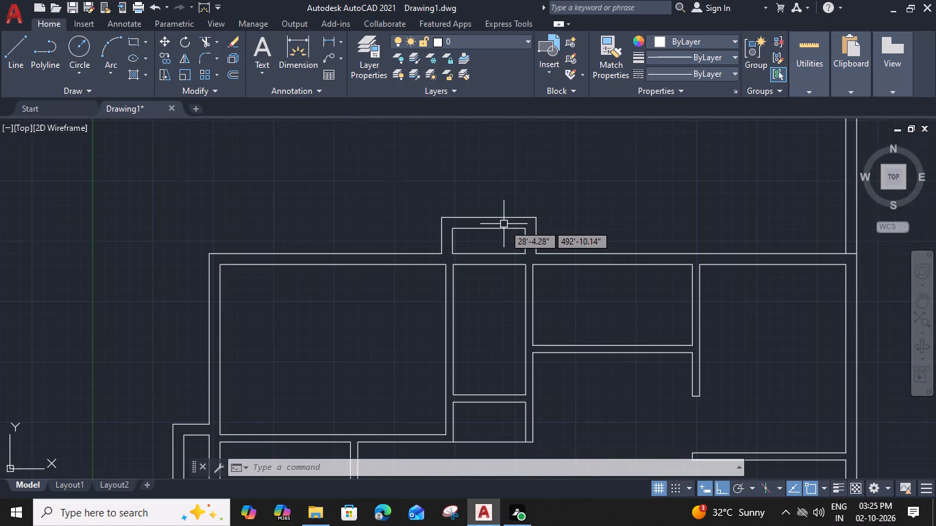
{"action": "scroll", "coordinate": [522, 229], "scroll_direction": "up", "scroll_amount": 2}
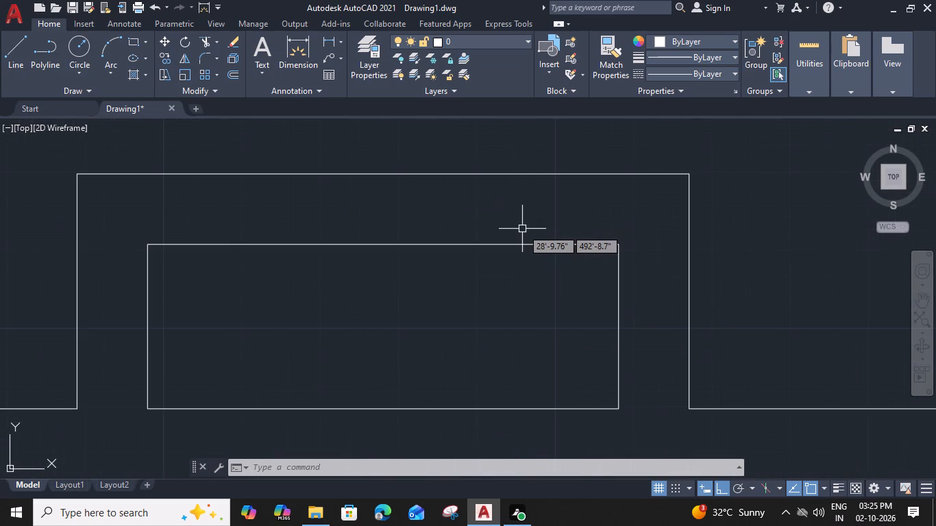
{"action": "key", "text": "l"}
{"action": "key", "text": "space"}
{"action": "scroll", "coordinate": [495, 292], "scroll_direction": "down", "scroll_amount": 2}
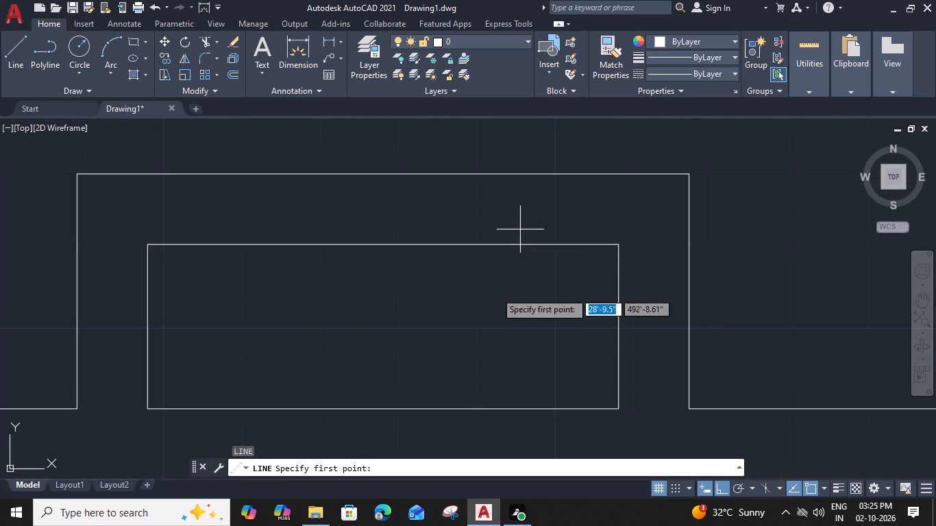
{"action": "middle_click_drag", "start_coordinate": [485, 290], "coordinate": [528, 268]}
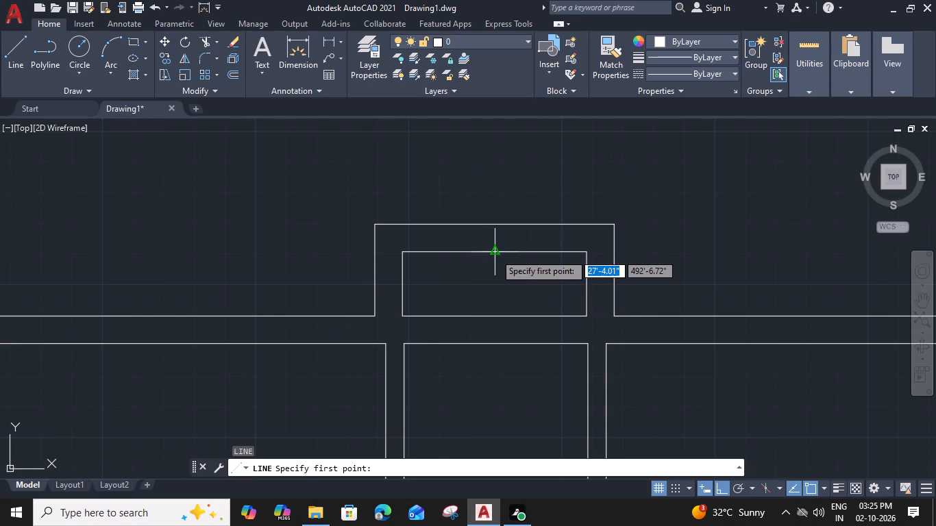
{"action": "left_click", "coordinate": [492, 253]}
{"action": "left_click", "coordinate": [494, 225]}
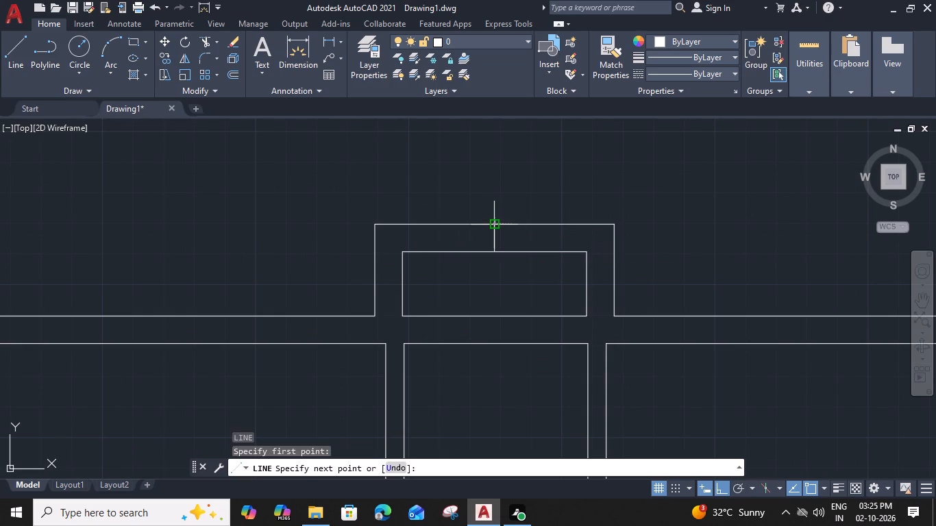
{"action": "key", "text": "Escape"}
Offset the vertical line across the top projection's wall by 1' twice to each side.
{"action": "left_click", "coordinate": [494, 236]}
{"action": "key", "text": "o"}
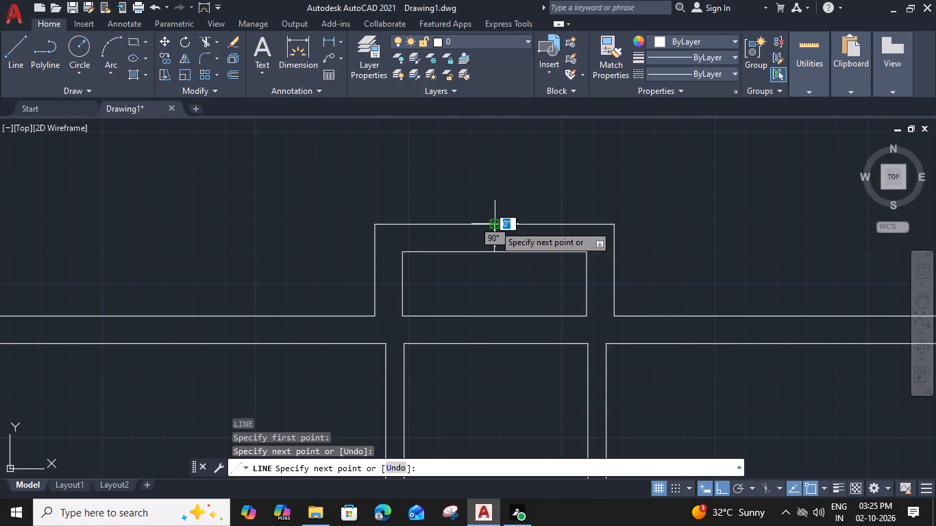
{"action": "key", "text": "space"}
{"action": "type", "text": "1'"}
{"action": "key", "text": "space"}
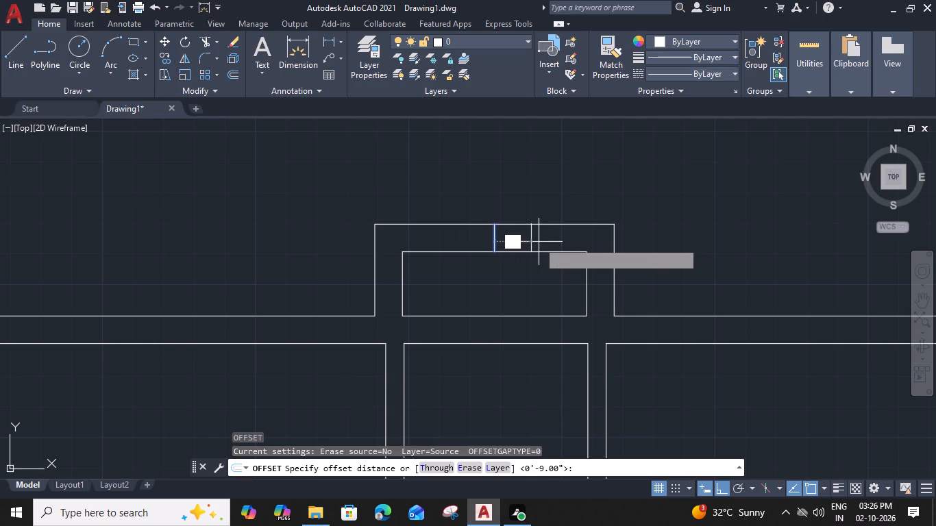
{"action": "left_click", "coordinate": [546, 242]}
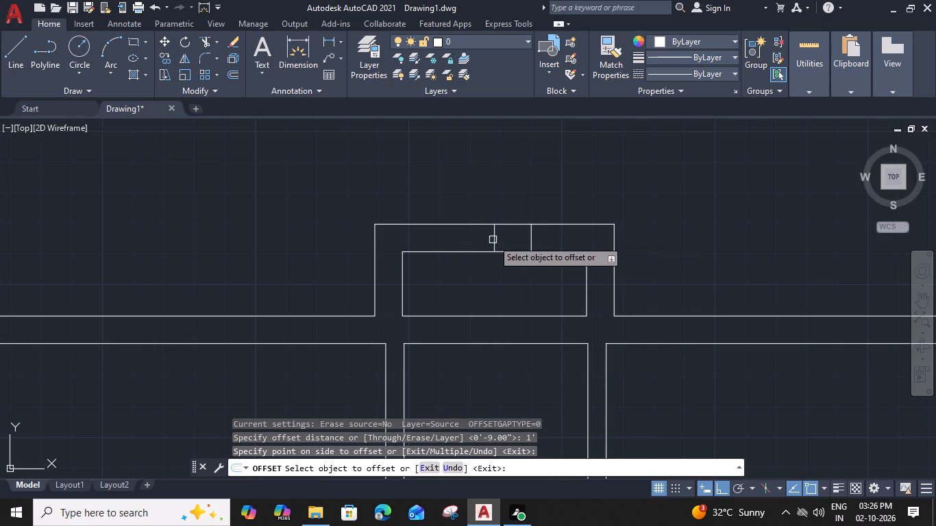
{"action": "left_click", "coordinate": [493, 240]}
{"action": "left_click", "coordinate": [452, 240]}
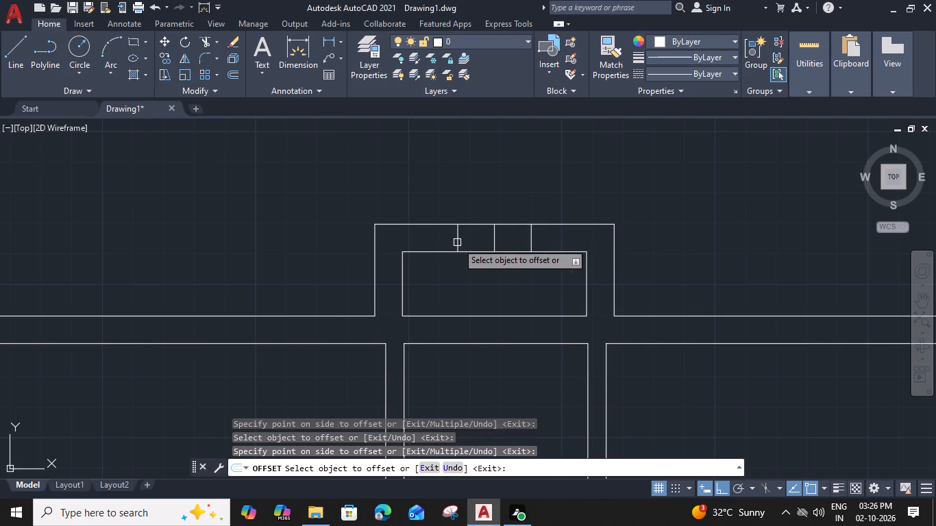
{"action": "left_click", "coordinate": [457, 242]}
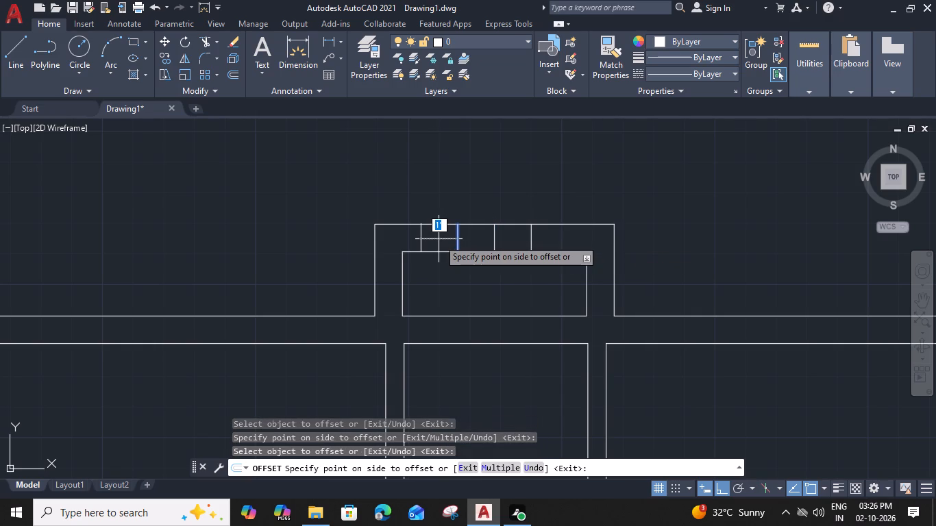
{"action": "left_click", "coordinate": [439, 239]}
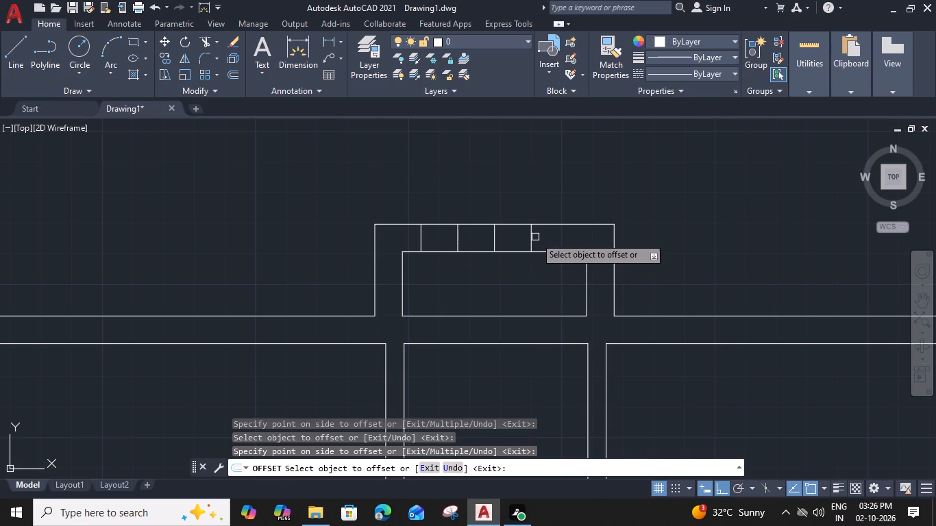
{"action": "left_click", "coordinate": [535, 237]}
{"action": "left_click", "coordinate": [533, 235]}
{"action": "left_click", "coordinate": [565, 233]}
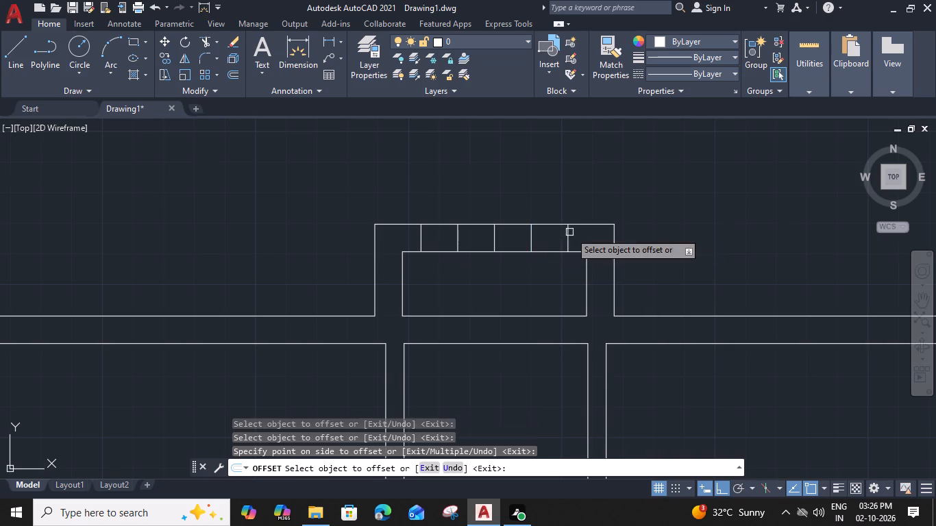
{"action": "key", "text": "Escape"}
Trim away the centre, leftmost and inner right cross lines in the top projection's wall, plus its inner edge between the two remaining ones.
{"action": "key", "text": "t"}
{"action": "key", "text": "r"}
{"action": "key", "text": "space"}
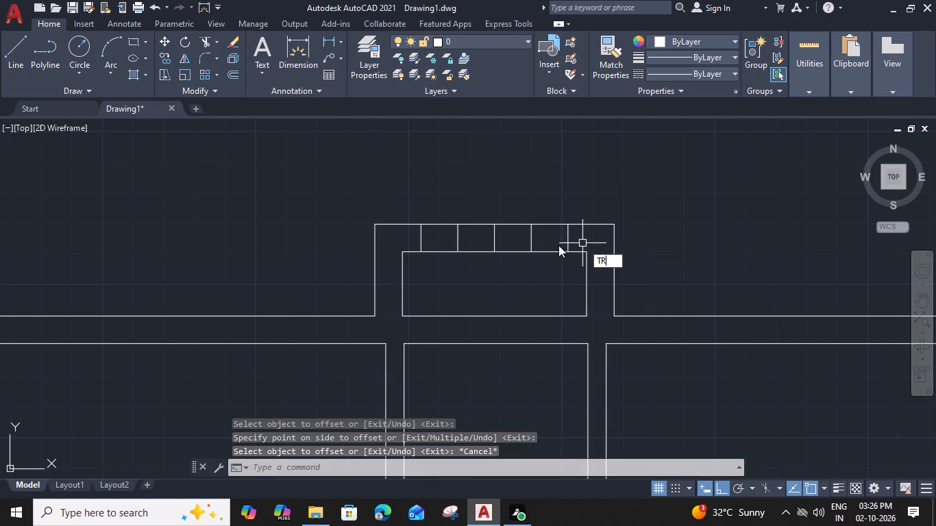
{"action": "left_click", "coordinate": [423, 242]}
{"action": "left_click", "coordinate": [495, 242]}
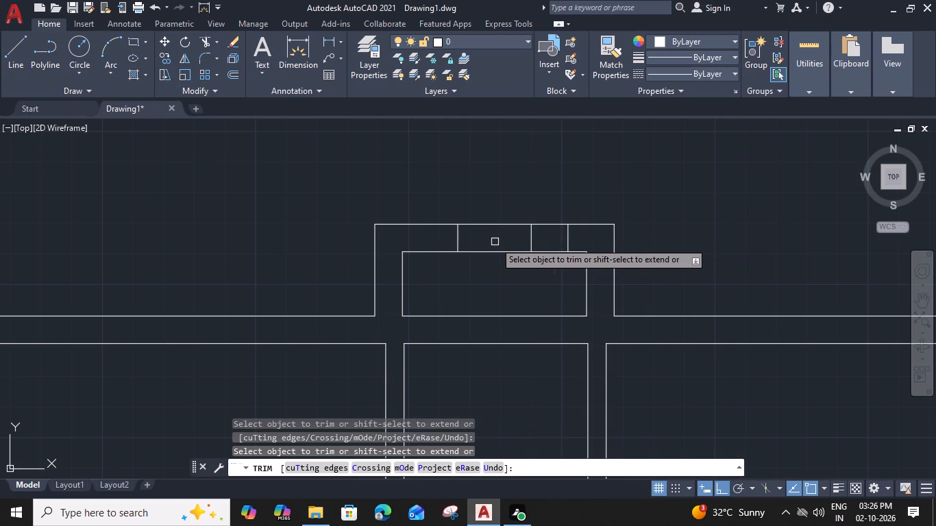
{"action": "left_click", "coordinate": [529, 236]}
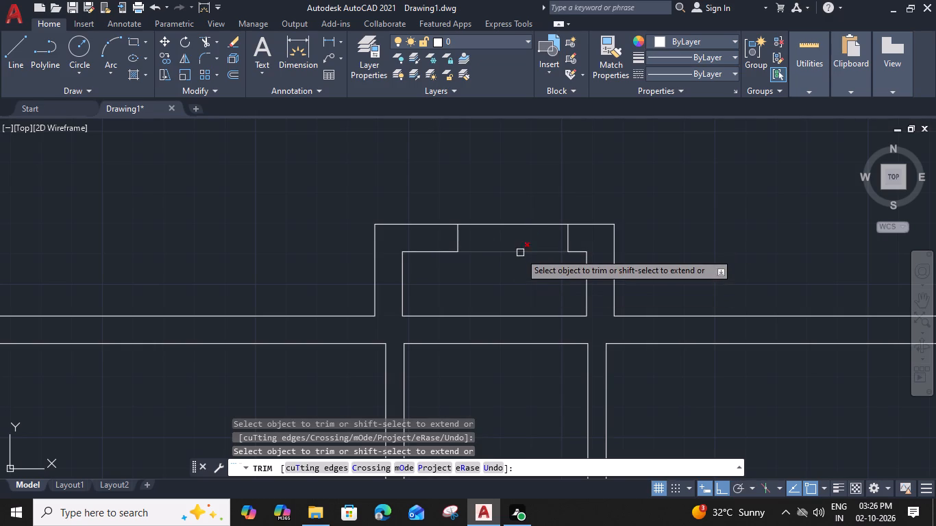
{"action": "left_click", "coordinate": [520, 252]}
{"action": "scroll", "coordinate": [520, 252], "scroll_direction": "down", "scroll_amount": 1}
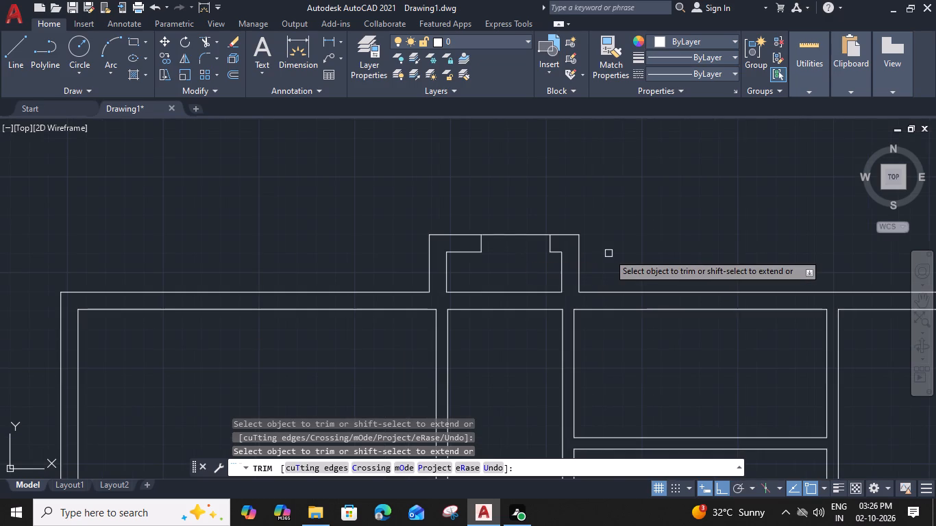
{"action": "middle_click_drag", "start_coordinate": [608, 253], "coordinate": [520, 249]}
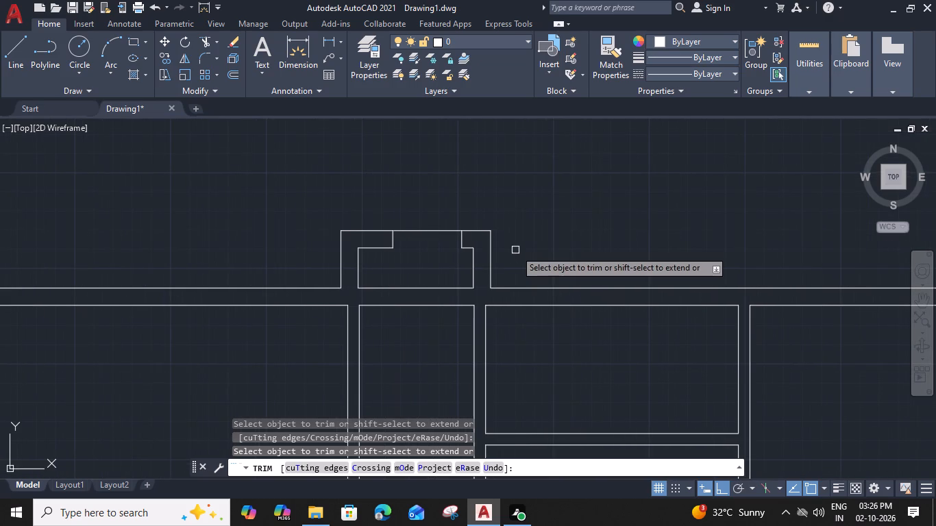
{"action": "key", "text": "Escape"}
Select the top wall's outer line running from the projection to the right outer wall.
{"action": "scroll", "coordinate": [515, 250], "scroll_direction": "down", "scroll_amount": 2}
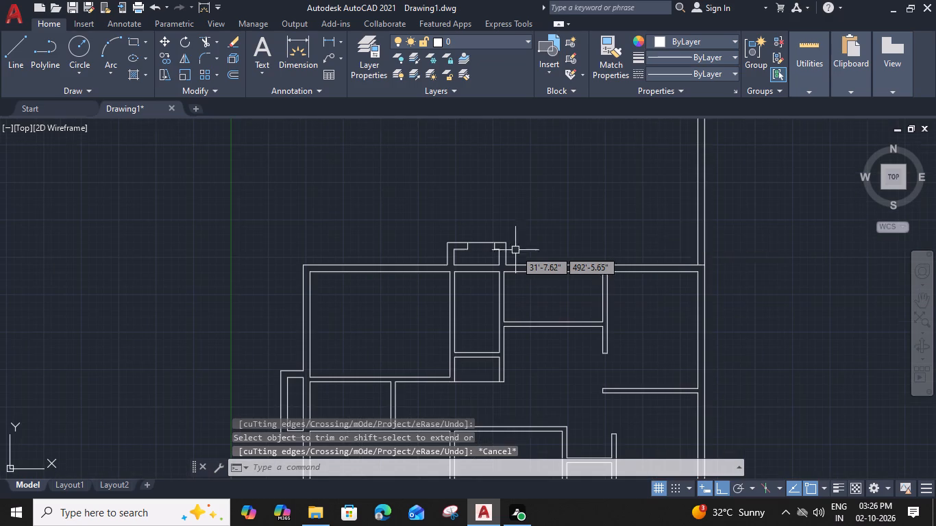
{"action": "middle_click_drag", "start_coordinate": [682, 240], "coordinate": [518, 247]}
{"action": "scroll", "coordinate": [511, 250], "scroll_direction": "down", "scroll_amount": 1}
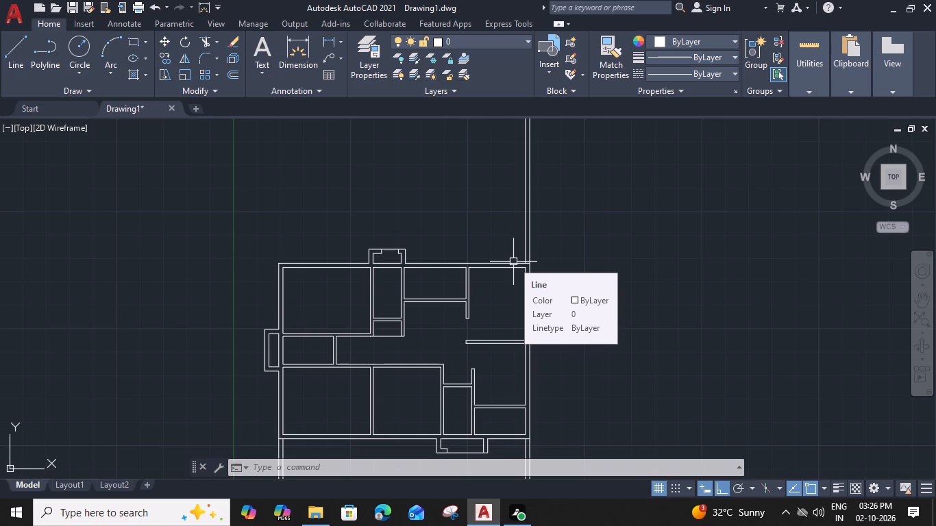
{"action": "left_click", "coordinate": [511, 261]}
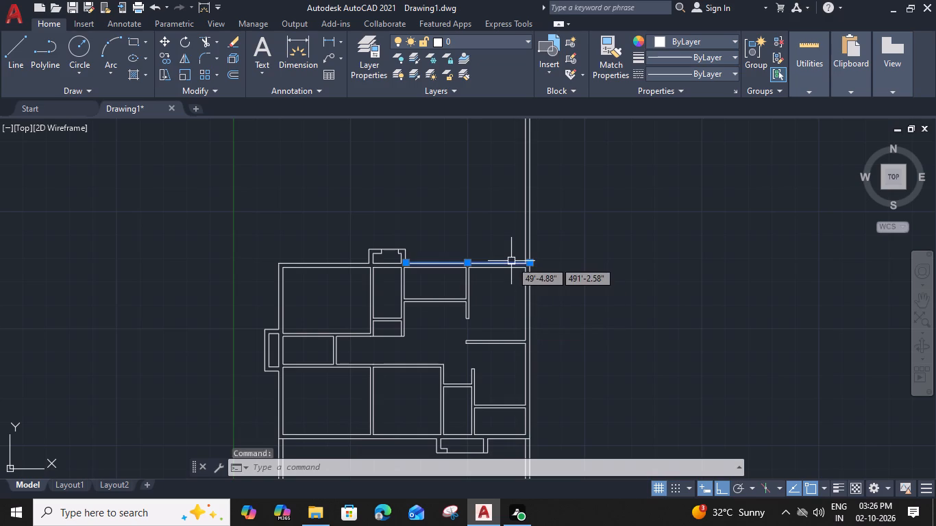
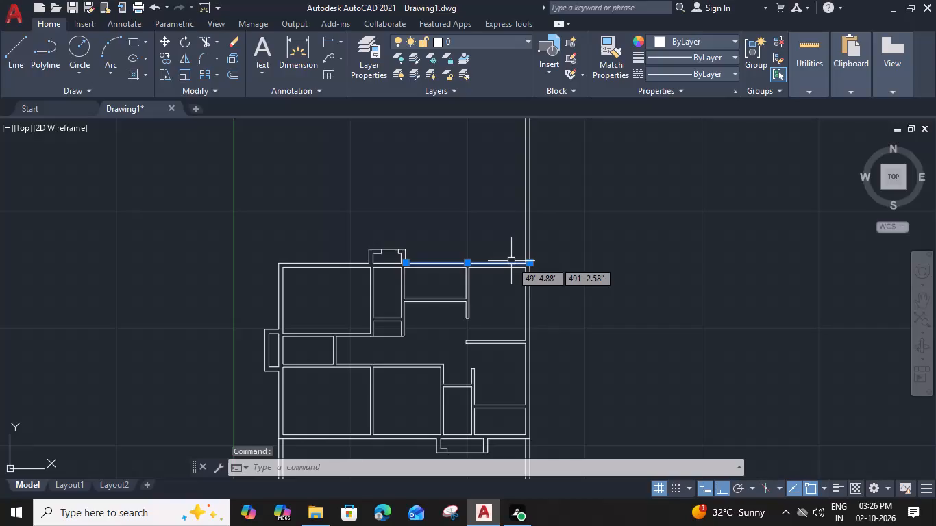
Offset the right outer wall's outer line 10' outward, and offset that new line another 9" outward to form a wall.
{"action": "left_click", "coordinate": [491, 224]}
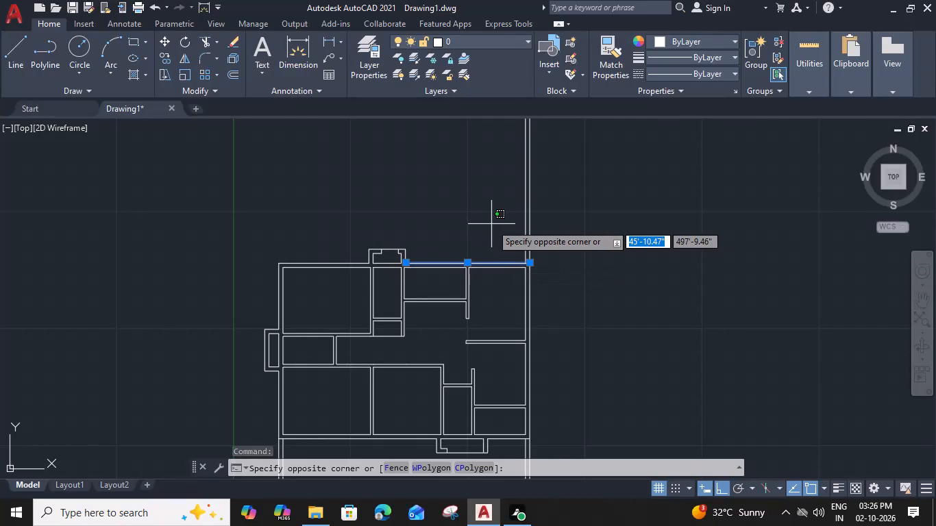
{"action": "left_click", "coordinate": [454, 197]}
{"action": "left_click", "coordinate": [530, 210]}
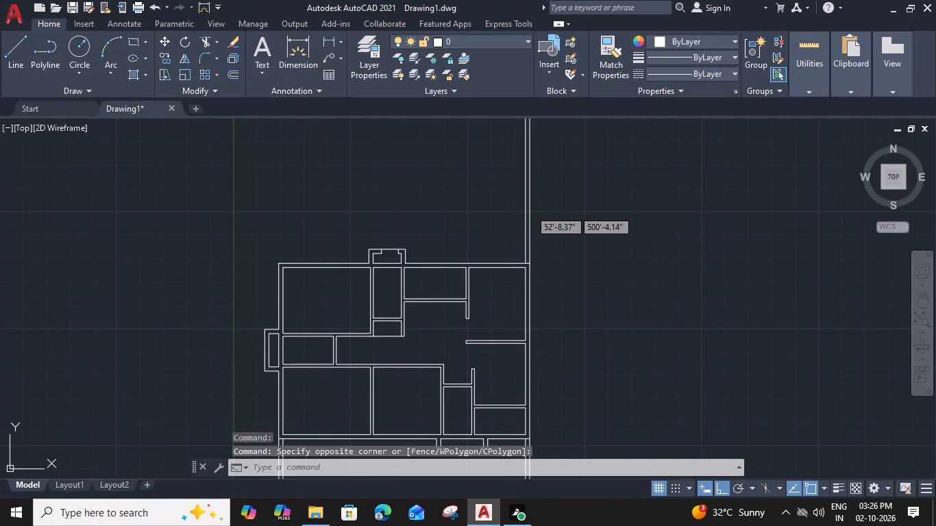
{"action": "key", "text": "o"}
{"action": "key", "text": "Return"}
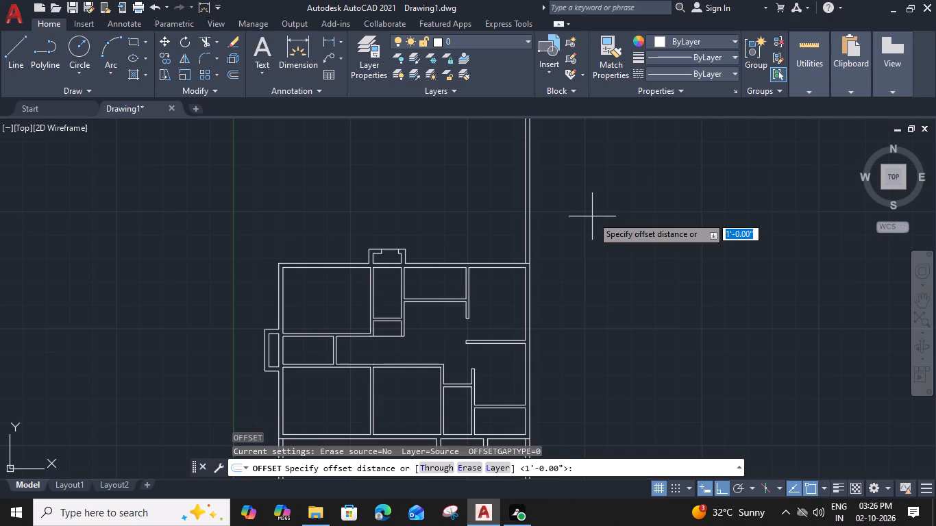
{"action": "type", "text": "10'"}
{"action": "key", "text": "space"}
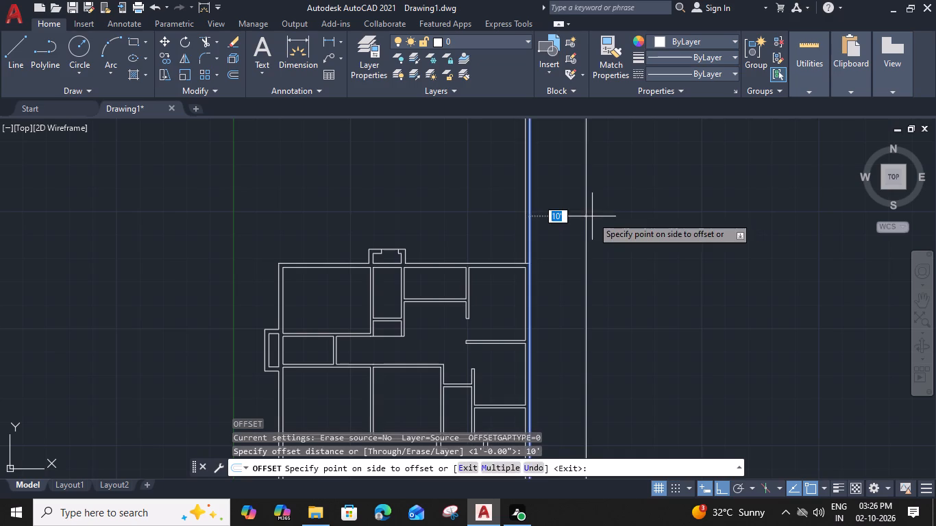
{"action": "left_click", "coordinate": [592, 216]}
{"action": "left_click", "coordinate": [588, 212]}
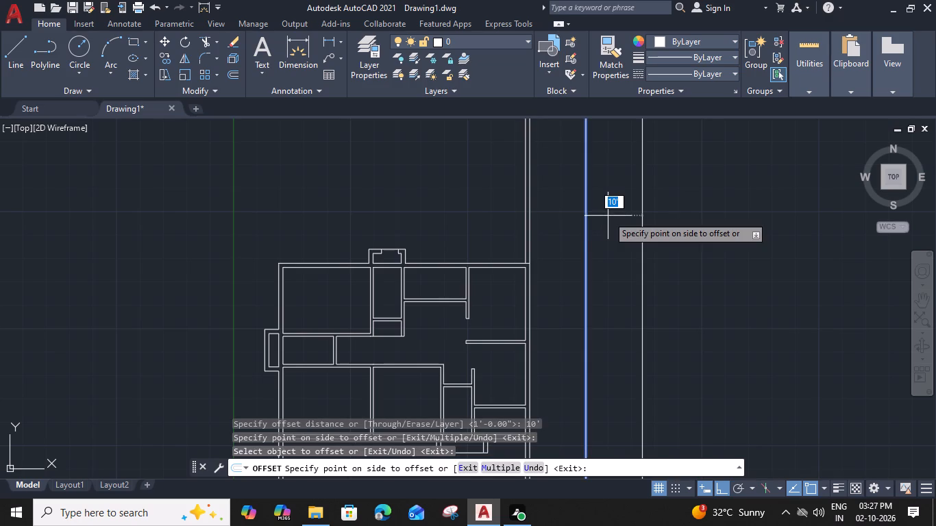
{"action": "type", "text": "9\""}
{"action": "key", "text": "Return"}
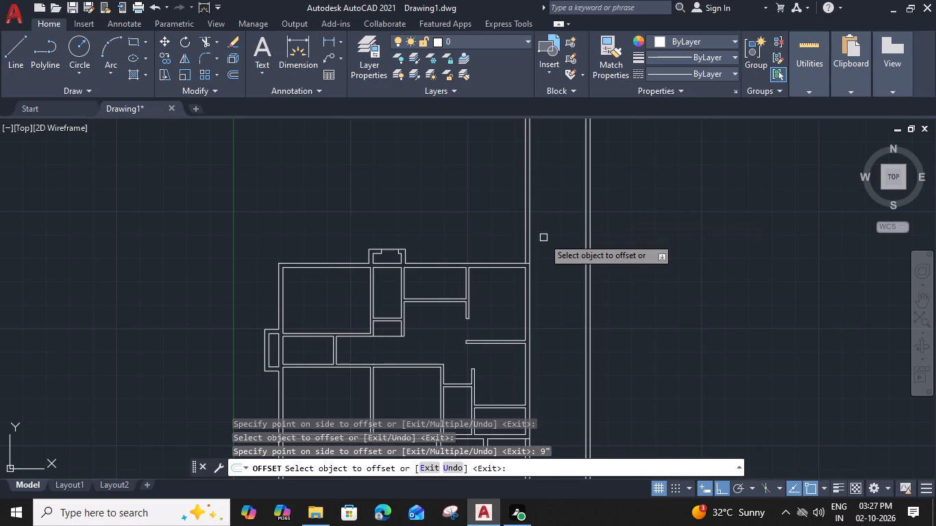
Offset the top wall's outer line right of the projection 10' upward, and offset that copy another 9" upward.
{"action": "left_click", "coordinate": [517, 260]}
{"action": "left_click", "coordinate": [506, 230]}
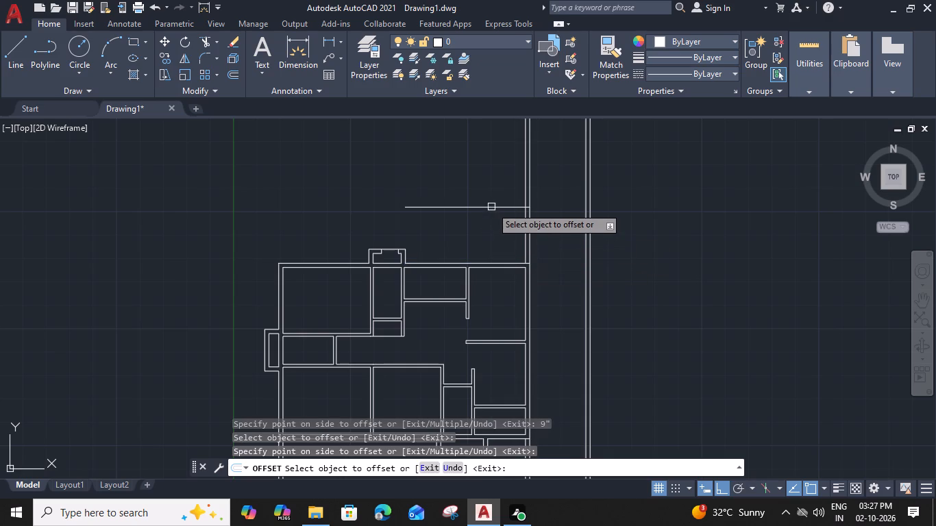
{"action": "left_click", "coordinate": [491, 207]}
{"action": "key", "text": "9"}
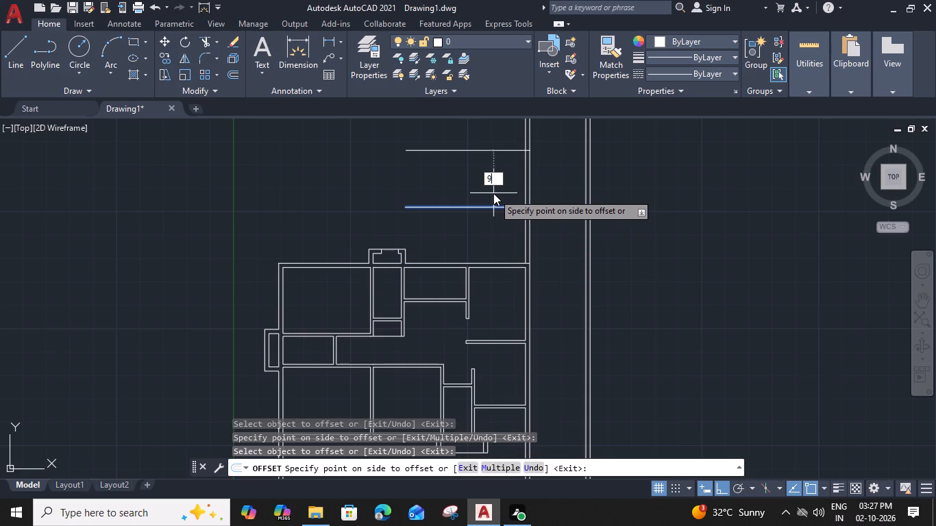
{"action": "key", "text": "shift+quotedbl"}
{"action": "key", "text": "Return"}
{"action": "key", "text": "Escape"}
Extend both new horizontal lines to the inner line of the new outer wall on the right.
{"action": "type", "text": "EX"}
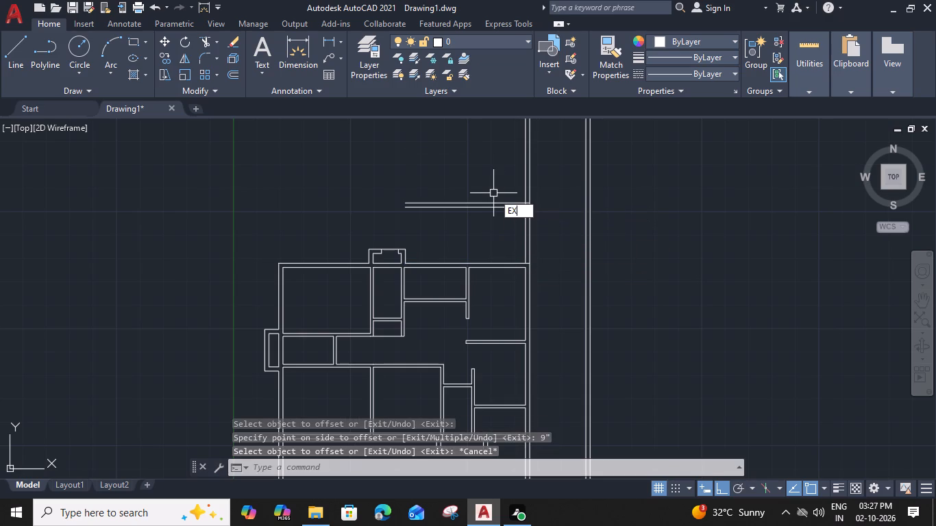
{"action": "key", "text": "space"}
{"action": "left_click", "coordinate": [493, 193]}
{"action": "left_click", "coordinate": [500, 219]}
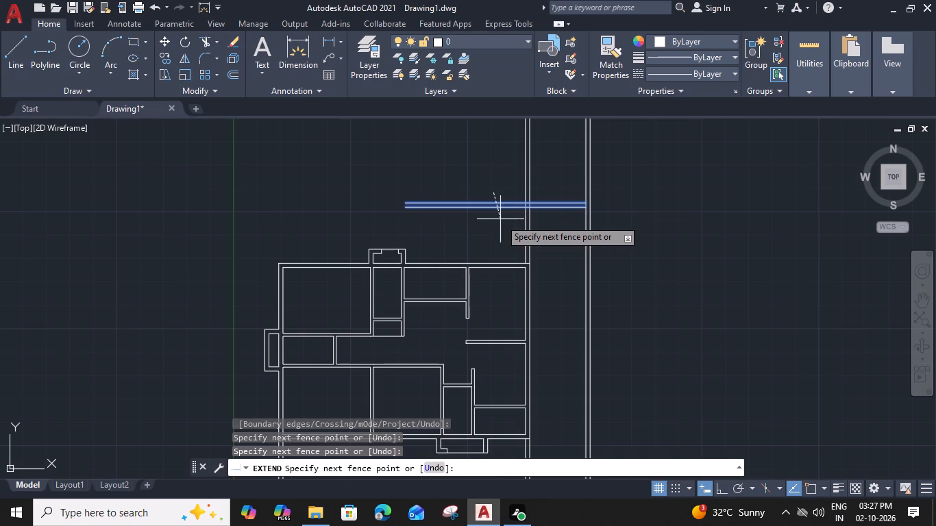
{"action": "left_click", "coordinate": [482, 204], "text": "shift"}
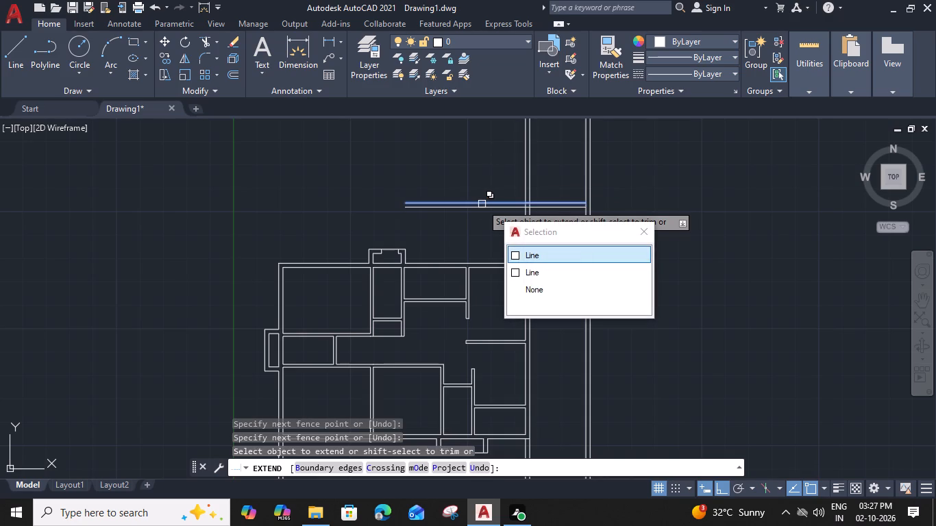
{"action": "left_click", "coordinate": [536, 253]}
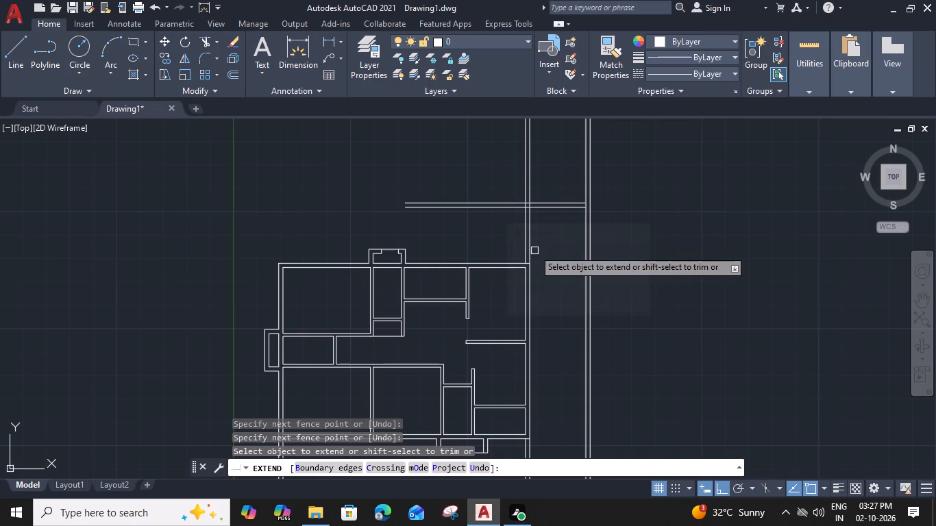
Trim the new horizontal lines' ends left of the original right wall, and that wall's two lines above them.
{"action": "left_click", "coordinate": [490, 187], "text": "shift"}
{"action": "left_click", "coordinate": [487, 222], "text": "shift"}
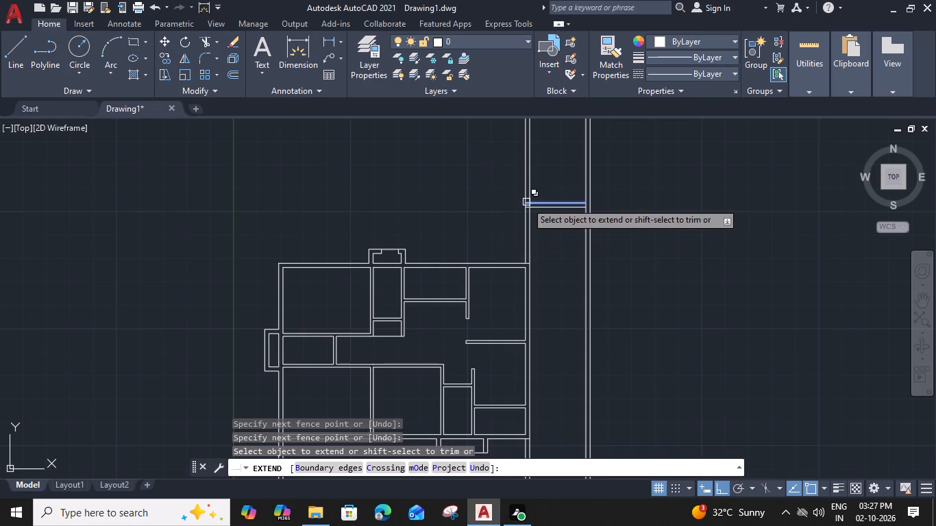
{"action": "left_click", "coordinate": [508, 151], "text": "shift"}
{"action": "left_click", "coordinate": [556, 172], "text": "shift"}
Trim the overlapping pieces at the new wall's two corners and at the original top wall's junction with the right wall.
{"action": "scroll", "coordinate": [526, 208], "scroll_direction": "up", "scroll_amount": 3}
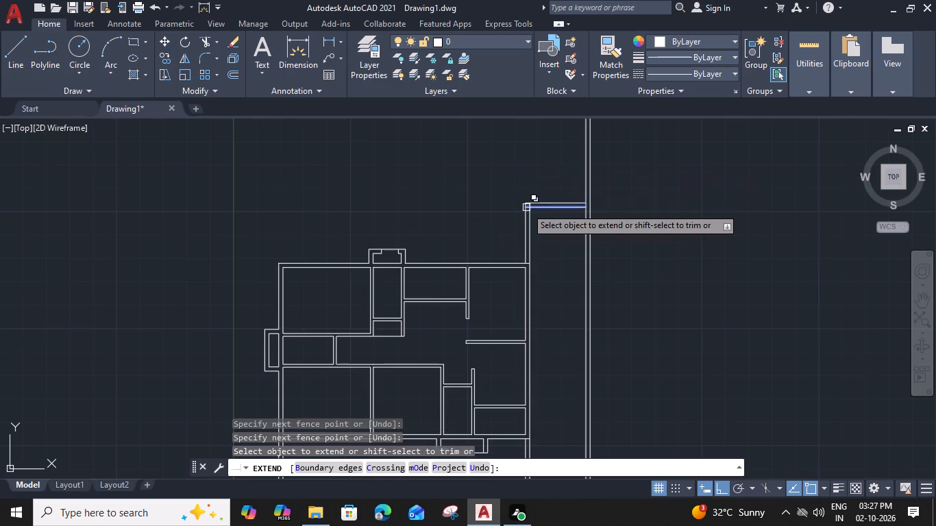
{"action": "scroll", "coordinate": [526, 208], "scroll_direction": "up", "scroll_amount": 1}
{"action": "left_click", "coordinate": [543, 195]}
{"action": "left_click", "coordinate": [543, 195], "text": "shift"}
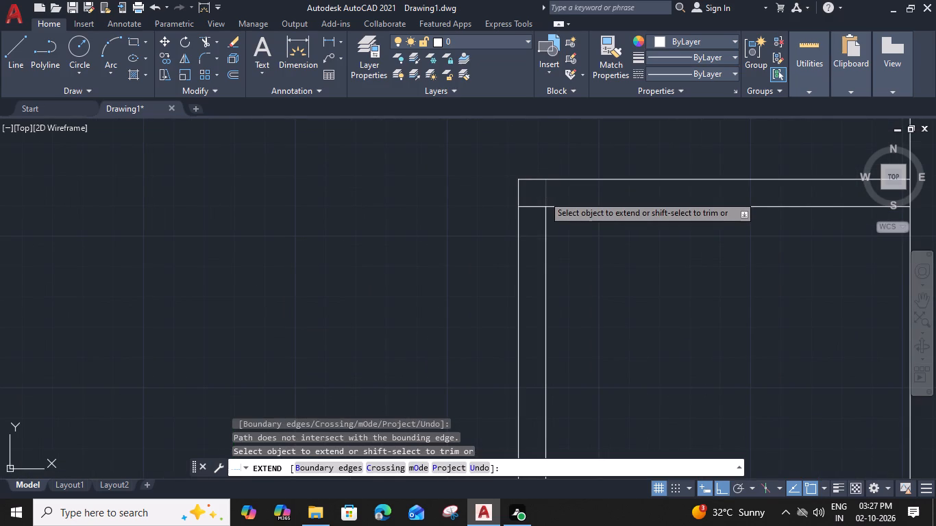
{"action": "left_click", "coordinate": [534, 208], "text": "shift"}
{"action": "scroll", "coordinate": [534, 205], "scroll_direction": "down", "scroll_amount": 3}
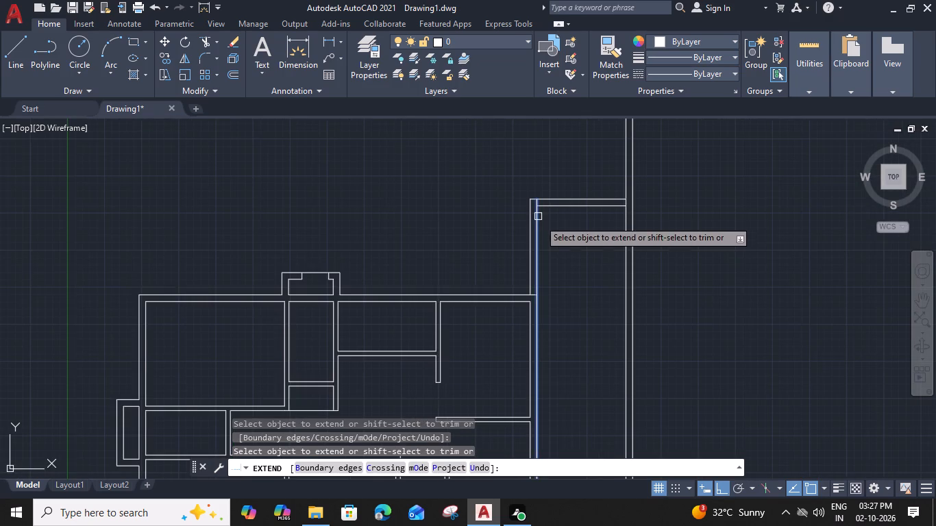
{"action": "scroll", "coordinate": [532, 295], "scroll_direction": "up", "scroll_amount": 1, "text": "shift"}
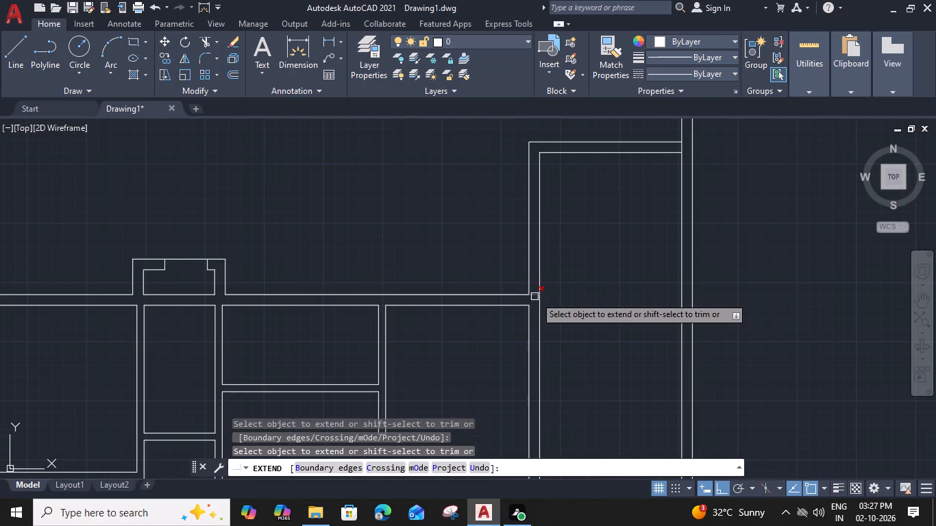
{"action": "left_click", "coordinate": [535, 297], "text": "shift"}
{"action": "scroll", "coordinate": [533, 291], "scroll_direction": "down", "scroll_amount": 1}
{"action": "scroll", "coordinate": [617, 181], "scroll_direction": "up", "scroll_amount": 3, "text": "shift"}
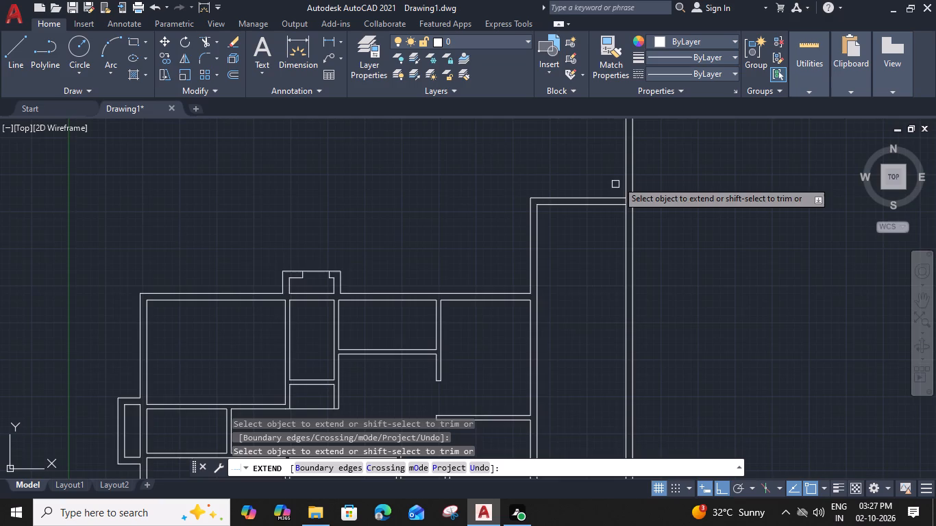
{"action": "left_click", "coordinate": [650, 259], "text": "shift"}
{"action": "scroll", "coordinate": [650, 256], "scroll_direction": "down", "scroll_amount": 2}
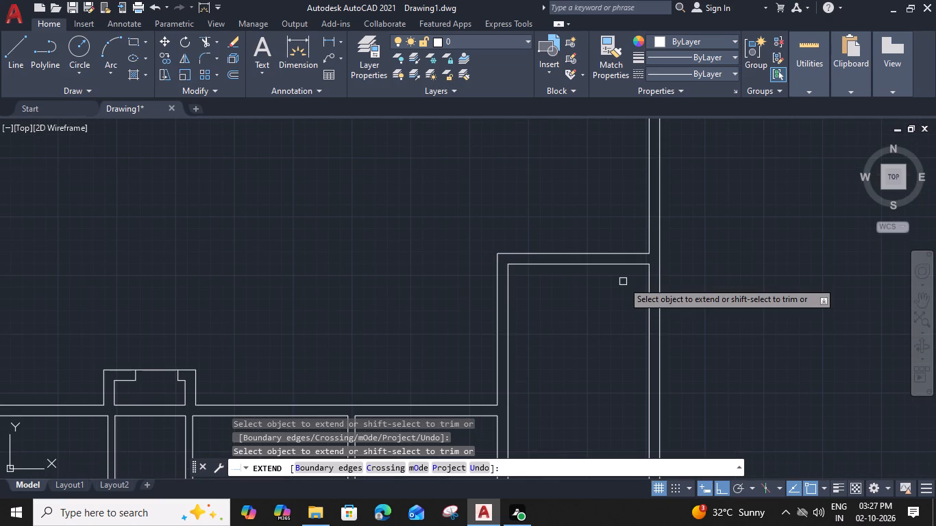
{"action": "key", "text": "Escape"}
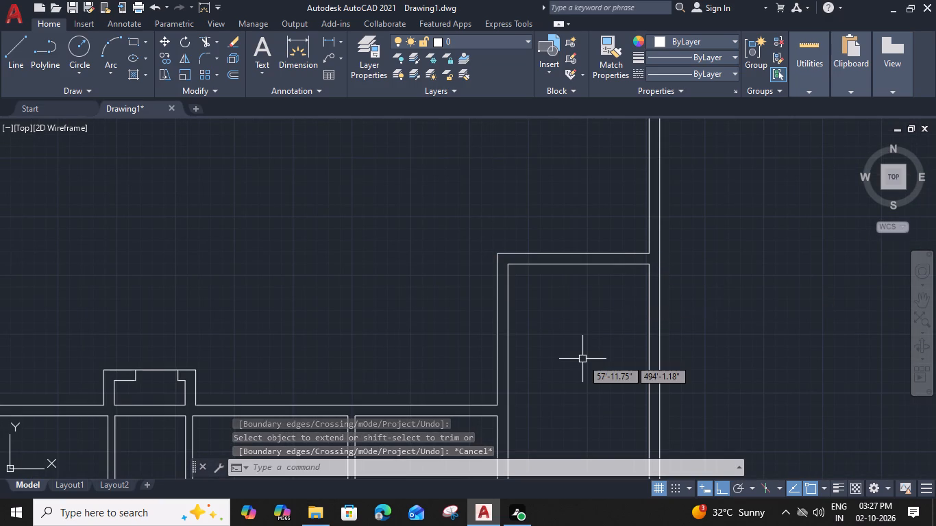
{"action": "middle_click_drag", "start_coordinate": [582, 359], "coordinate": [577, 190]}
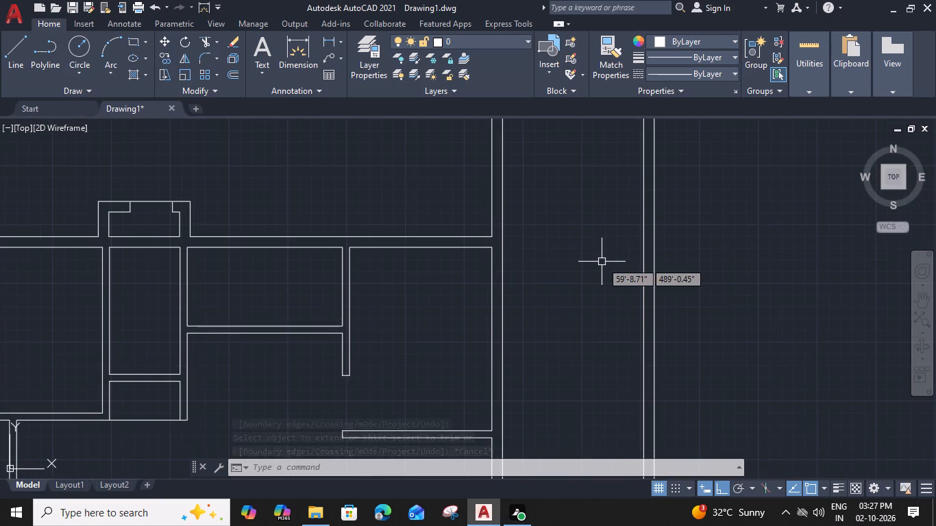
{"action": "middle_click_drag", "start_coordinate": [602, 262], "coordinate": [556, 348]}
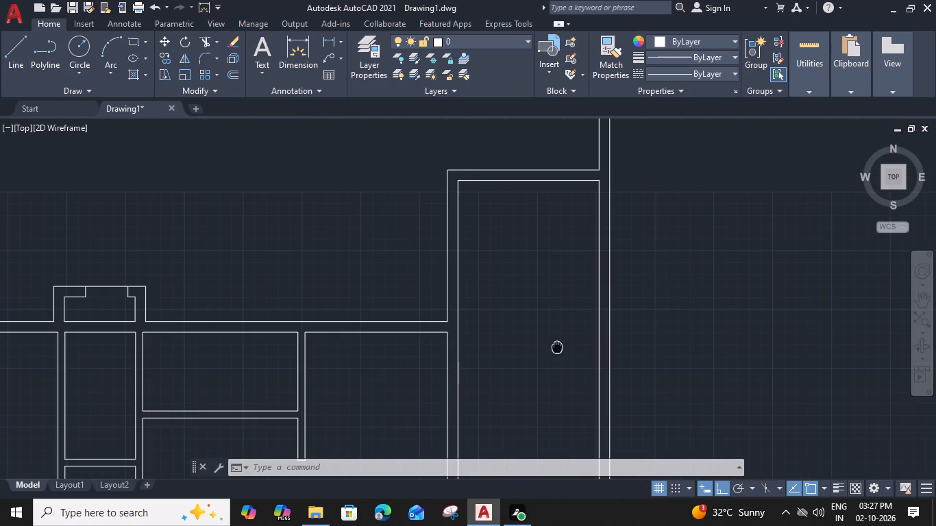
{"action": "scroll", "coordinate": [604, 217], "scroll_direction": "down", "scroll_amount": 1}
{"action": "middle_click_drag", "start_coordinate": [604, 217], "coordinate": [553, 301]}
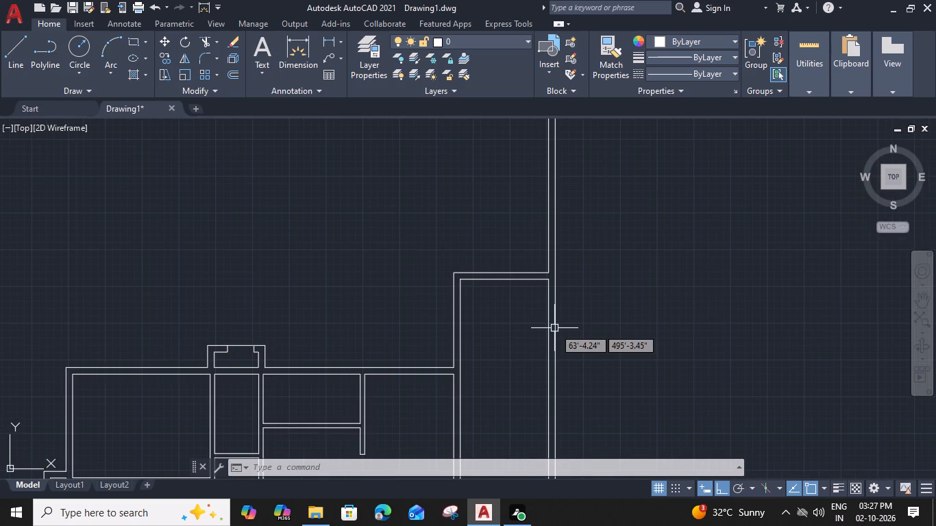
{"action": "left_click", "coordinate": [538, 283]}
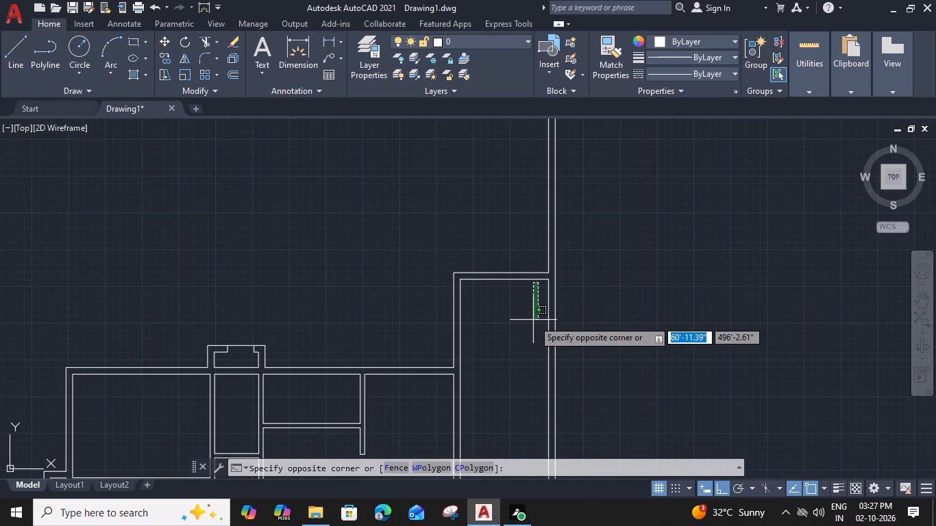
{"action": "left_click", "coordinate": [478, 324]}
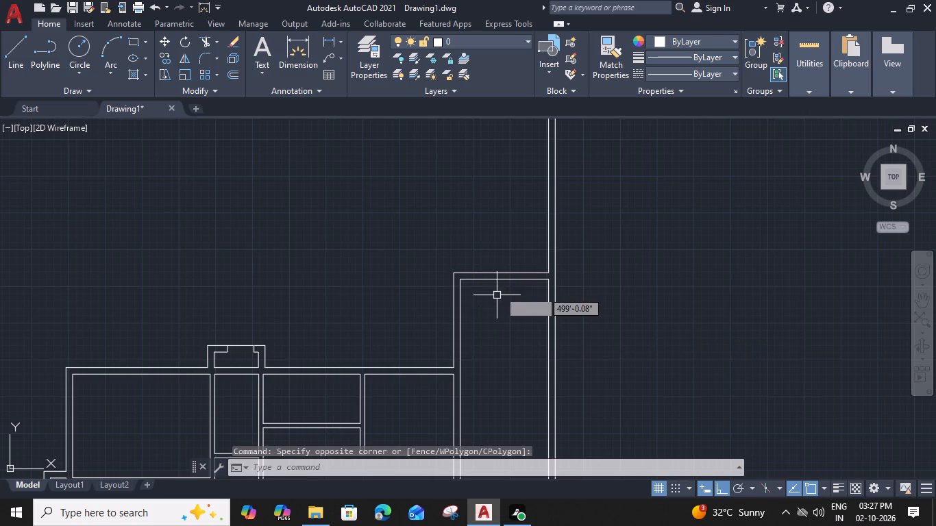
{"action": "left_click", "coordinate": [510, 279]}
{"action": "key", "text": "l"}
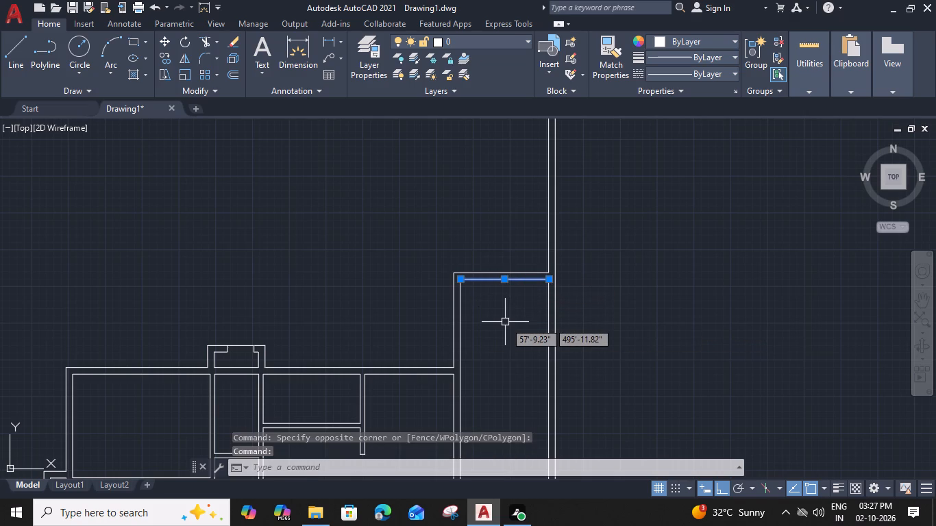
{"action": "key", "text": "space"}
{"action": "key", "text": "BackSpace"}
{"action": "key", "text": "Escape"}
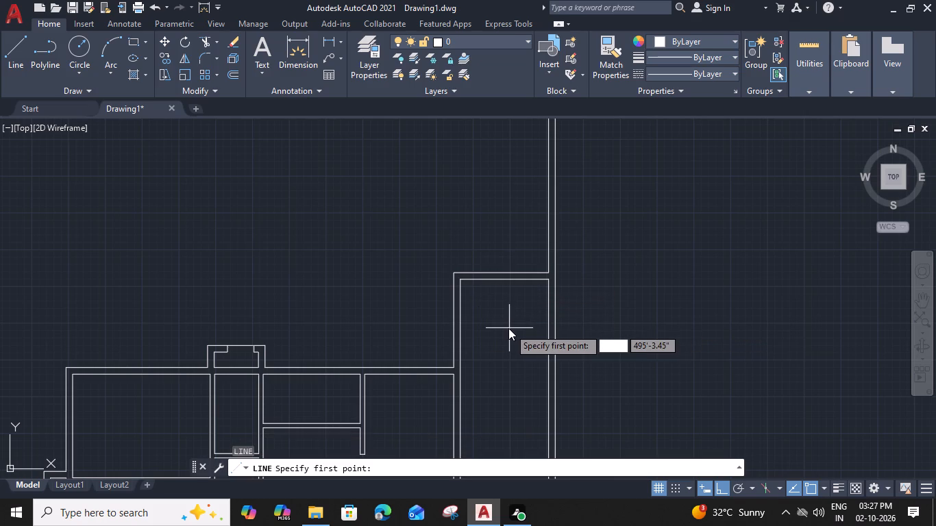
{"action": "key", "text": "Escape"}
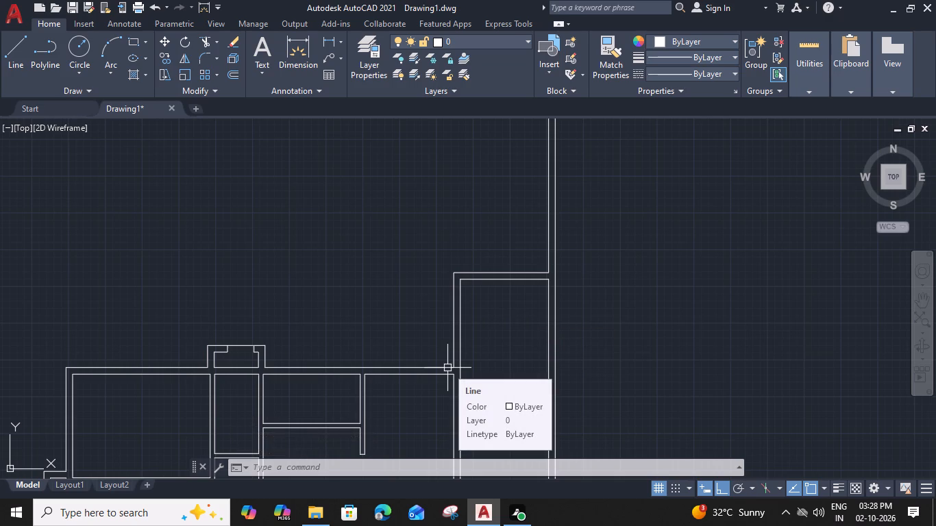
Delete the two horizontal wall lines joining the original right wall to the new outer wall.
{"action": "left_click", "coordinate": [482, 258]}
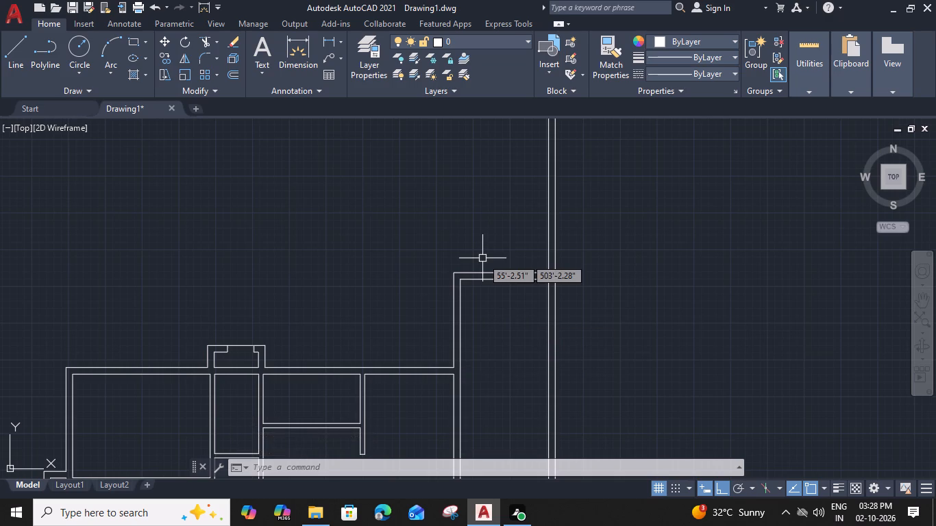
{"action": "left_click", "coordinate": [479, 296]}
{"action": "key", "text": "Delete"}
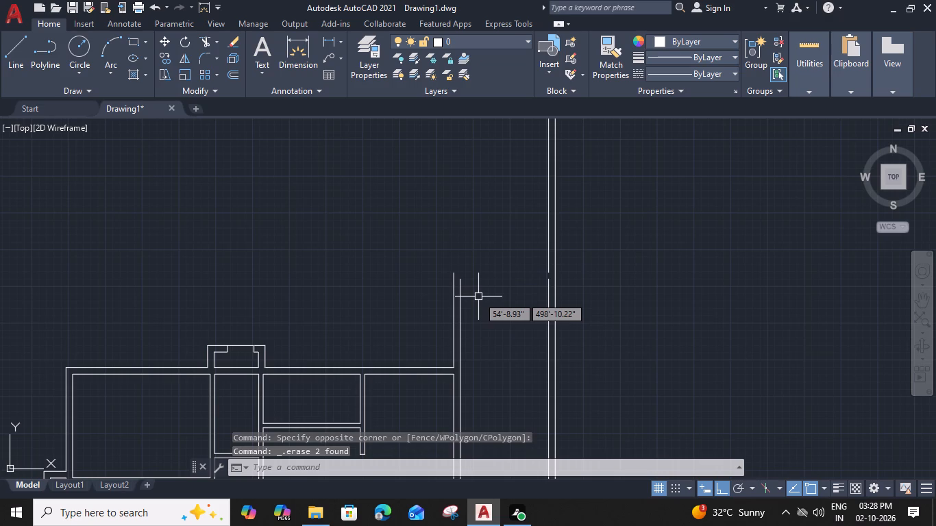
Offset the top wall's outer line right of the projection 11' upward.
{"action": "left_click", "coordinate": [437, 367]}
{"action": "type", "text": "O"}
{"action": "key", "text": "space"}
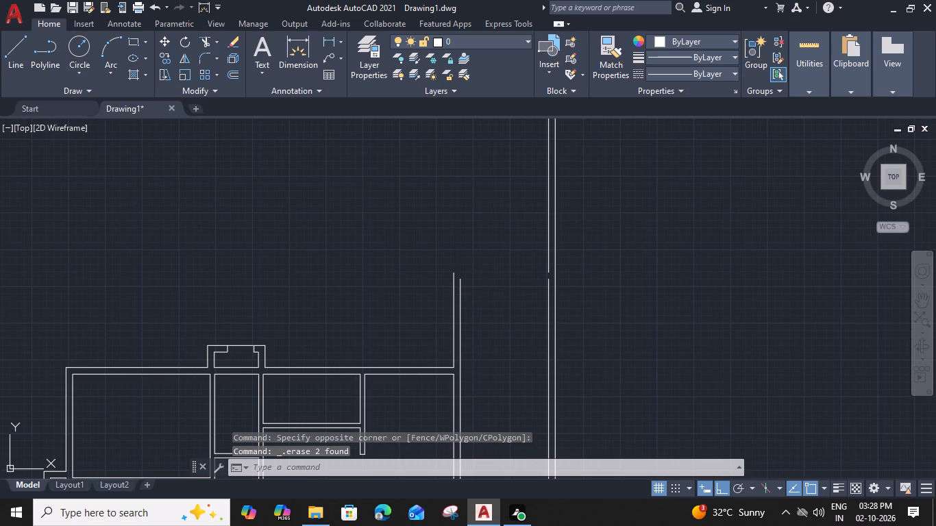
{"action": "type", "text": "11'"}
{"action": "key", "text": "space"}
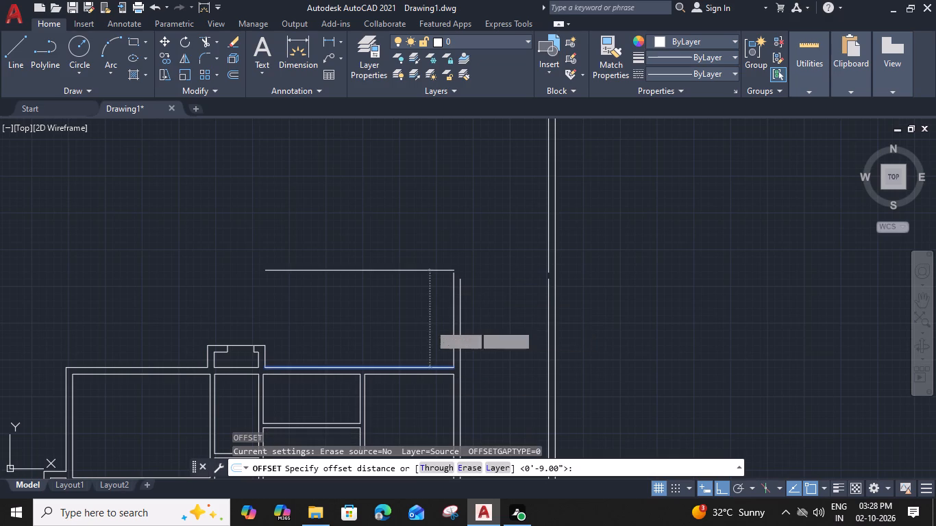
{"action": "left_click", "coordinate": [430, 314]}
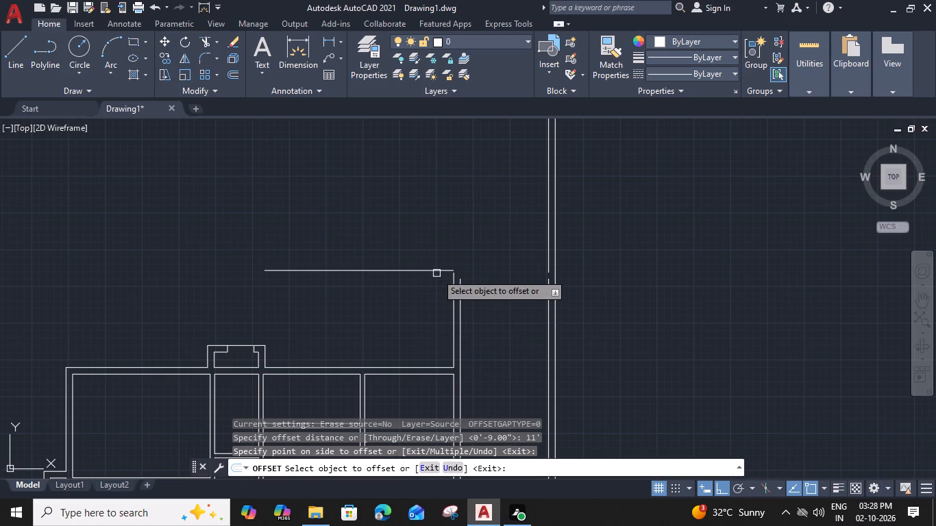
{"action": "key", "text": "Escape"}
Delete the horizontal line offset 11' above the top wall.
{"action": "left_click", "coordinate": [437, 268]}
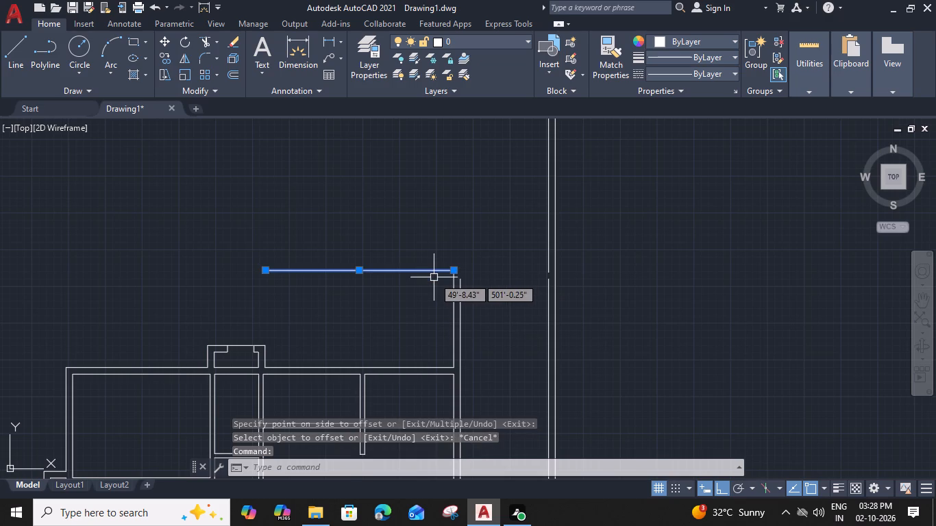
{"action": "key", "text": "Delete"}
Offset the top wall's outer line right of the projection 11' upward, and offset the resulting line 9" further upward.
{"action": "left_click", "coordinate": [443, 367]}
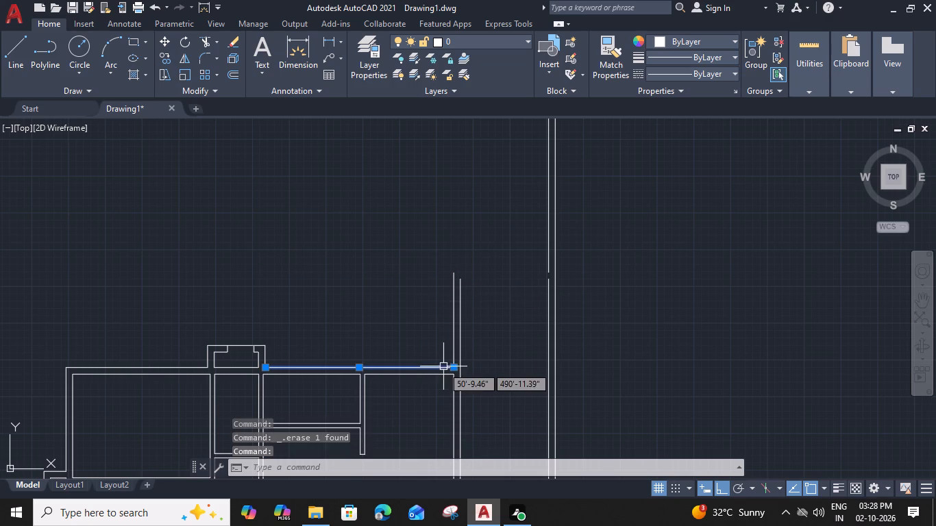
{"action": "key", "text": "o"}
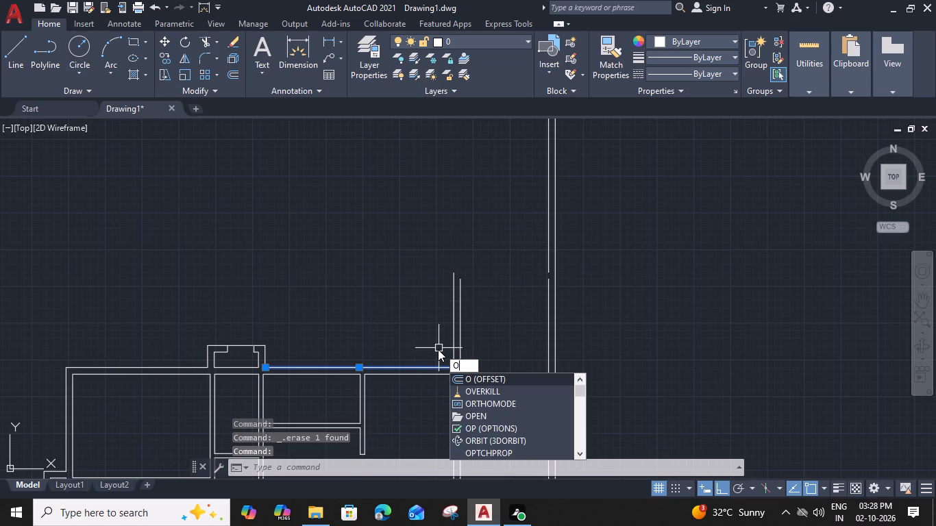
{"action": "key", "text": "Return"}
{"action": "type", "text": "11"}
{"action": "key", "text": "apostrophe"}
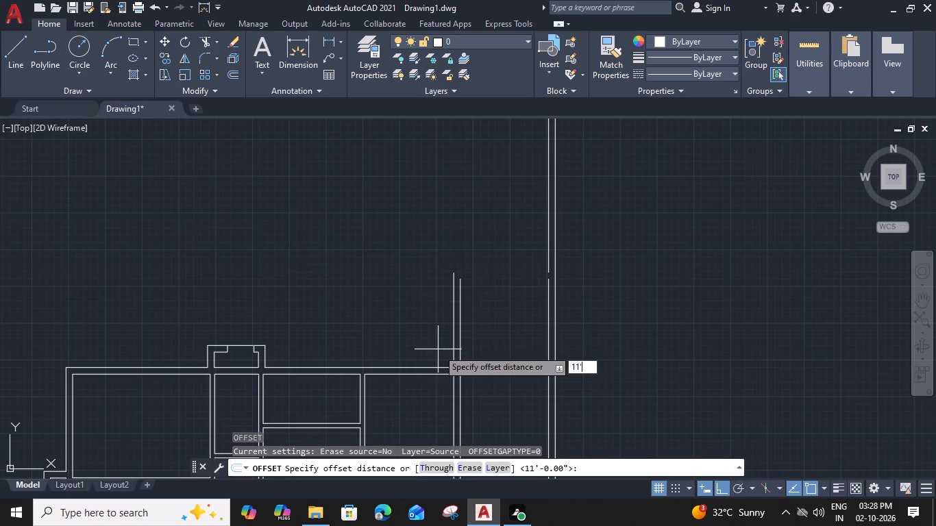
{"action": "key", "text": "space"}
{"action": "left_click", "coordinate": [434, 330]}
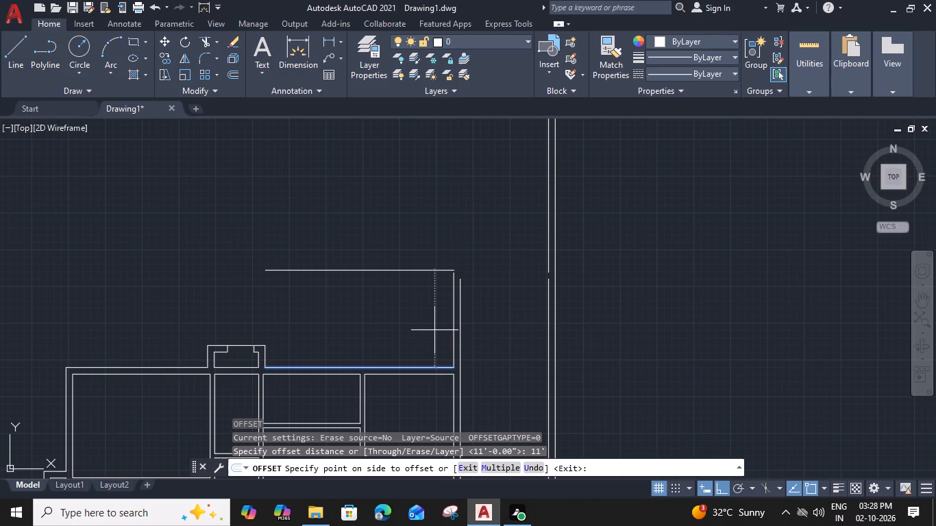
{"action": "left_click", "coordinate": [429, 271]}
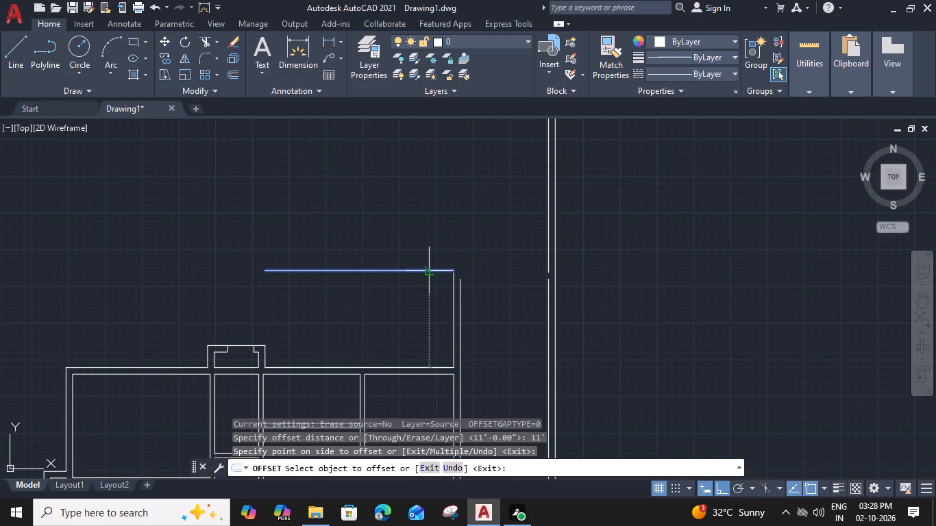
{"action": "key", "text": "9"}
{"action": "key", "text": "shift+quotedbl"}
{"action": "key", "text": "Return"}
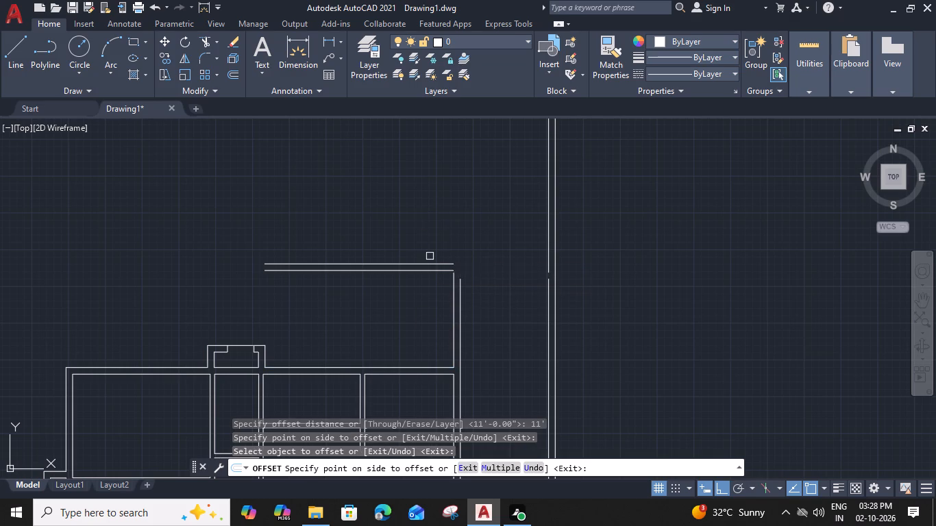
{"action": "key", "text": "Escape"}
Extend both new horizontal lines to the outer right wall and the original right wall's two lines up to meet them.
{"action": "type", "text": "EX"}
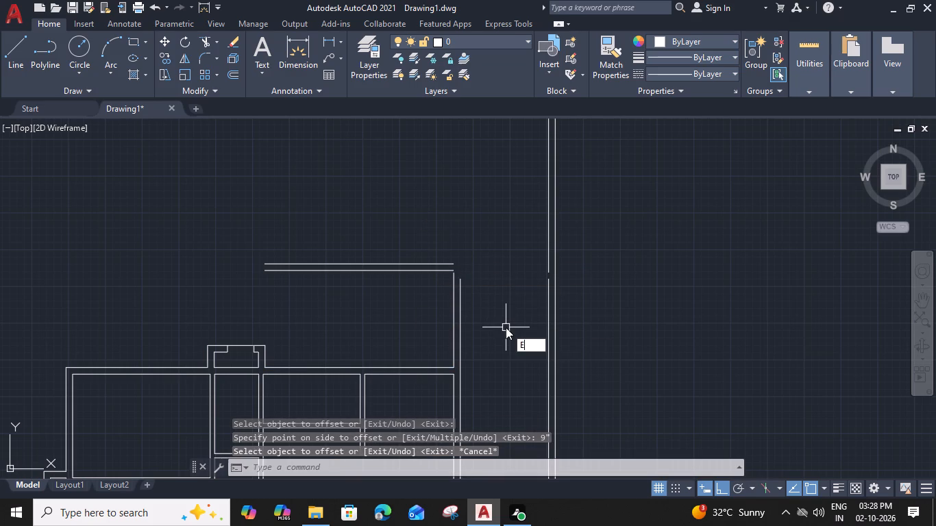
{"action": "key", "text": "space"}
{"action": "left_click", "coordinate": [331, 244]}
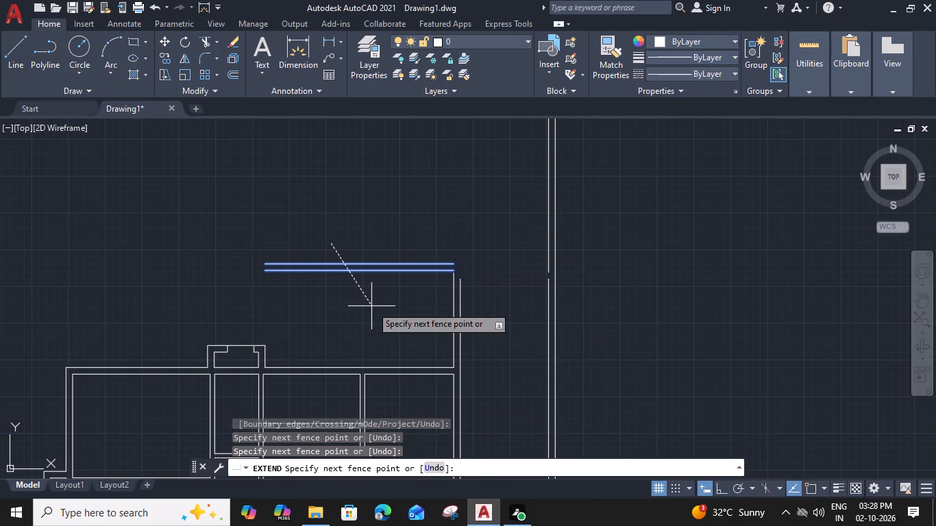
{"action": "left_click", "coordinate": [371, 306]}
{"action": "left_click", "coordinate": [373, 253]}
{"action": "left_click", "coordinate": [389, 294]}
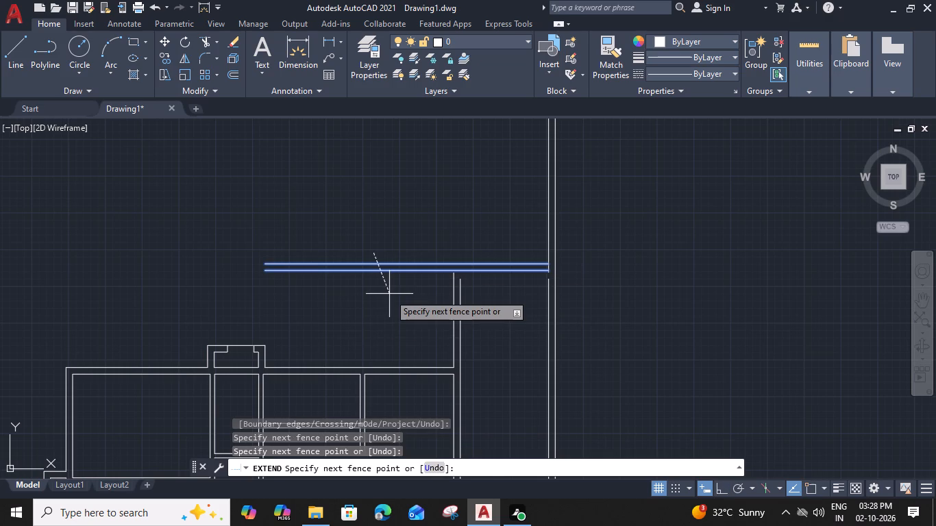
{"action": "left_click", "coordinate": [456, 286]}
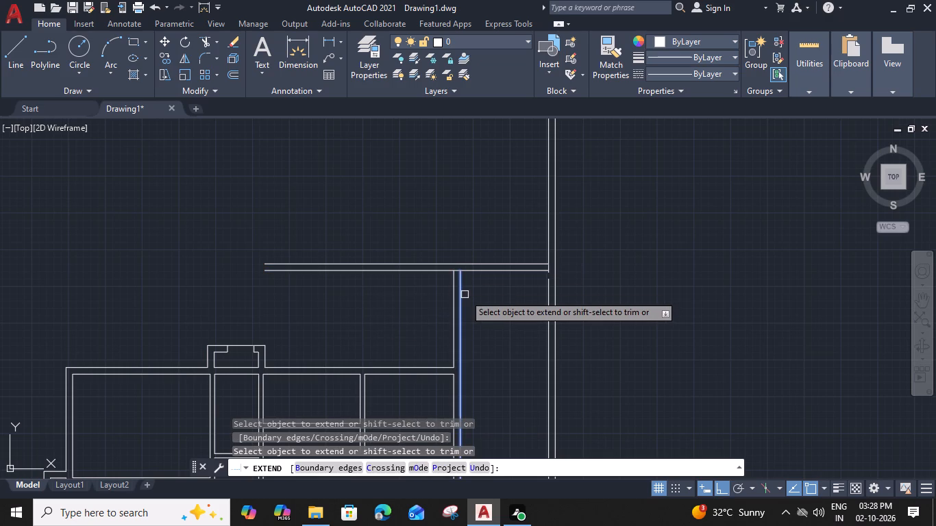
{"action": "left_click", "coordinate": [462, 292]}
{"action": "left_click", "coordinate": [455, 284]}
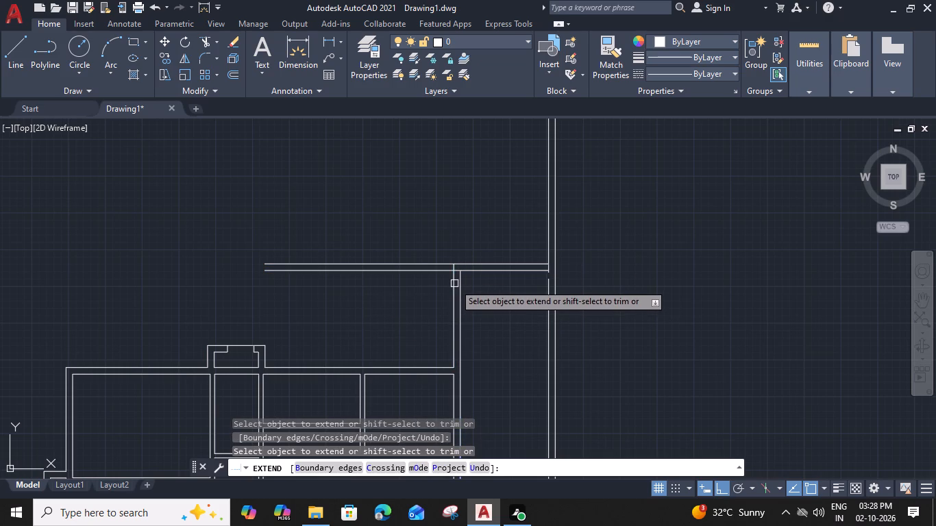
Trim the new top wall's overhang and corner stub, and clean up the outer right wall's inner line where it joins.
{"action": "left_click", "coordinate": [426, 260], "text": "shift"}
{"action": "left_click", "coordinate": [423, 293], "text": "shift"}
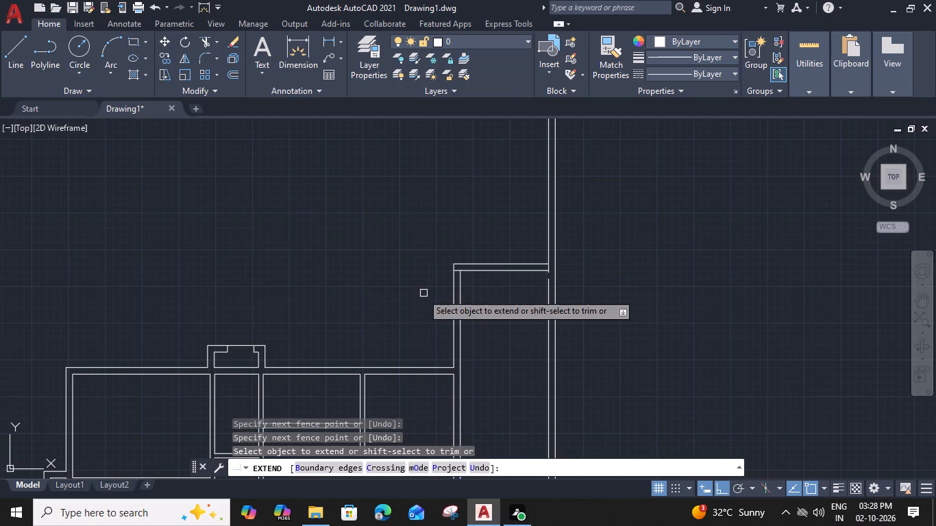
{"action": "scroll", "coordinate": [477, 263], "scroll_direction": "up", "scroll_amount": 2}
{"action": "left_click", "coordinate": [425, 280], "text": "shift"}
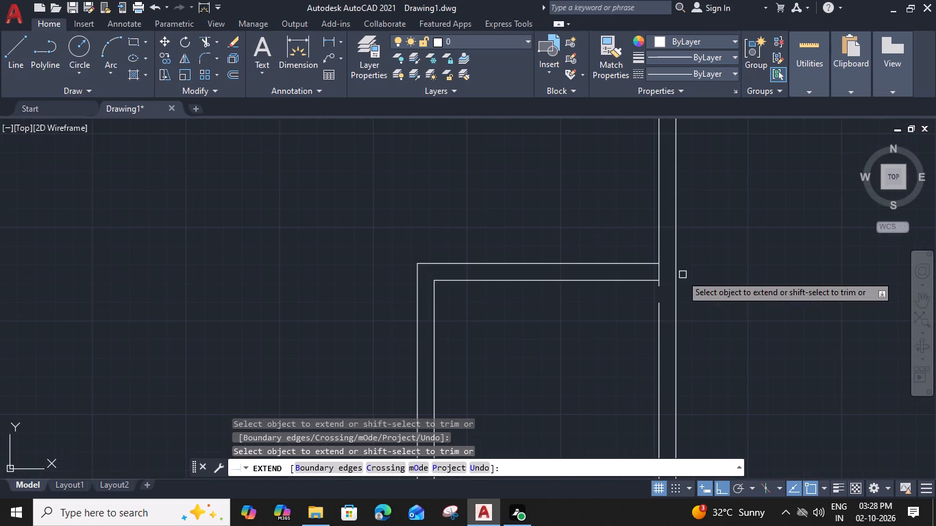
{"action": "left_click", "coordinate": [662, 286], "text": "shift"}
{"action": "left_click", "coordinate": [658, 273], "text": "shift"}
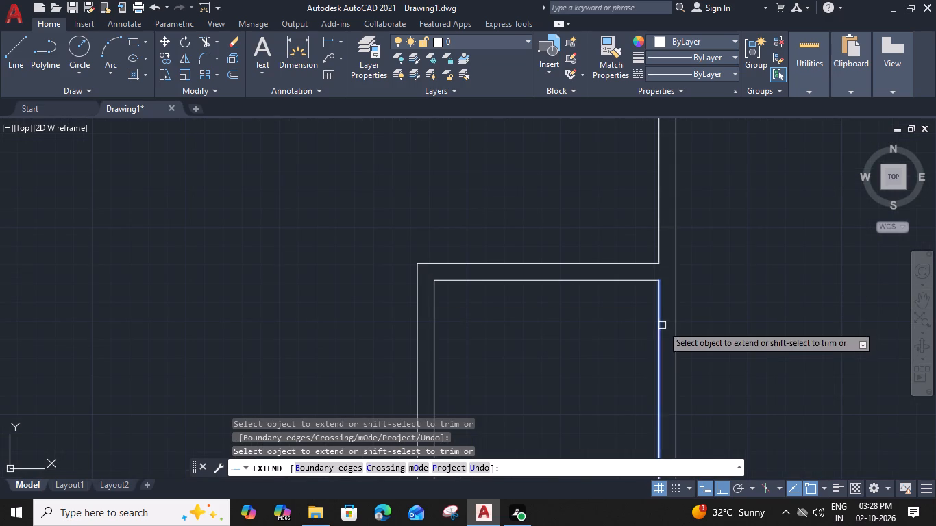
{"action": "left_click", "coordinate": [659, 321]}
{"action": "key", "text": "Escape"}
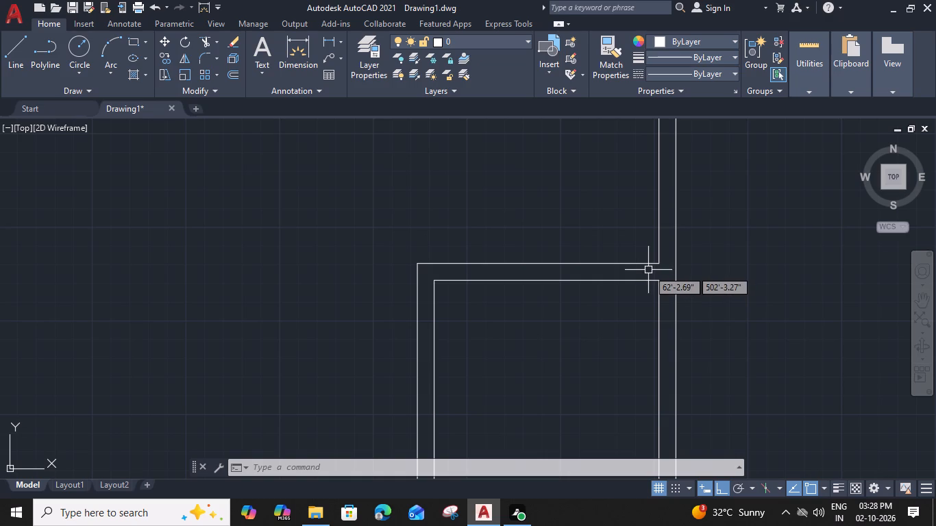
Offset the new top wall's inner line 10' downward, and offset the resulting line 9" further downward to form a cross wall.
{"action": "left_click", "coordinate": [635, 282]}
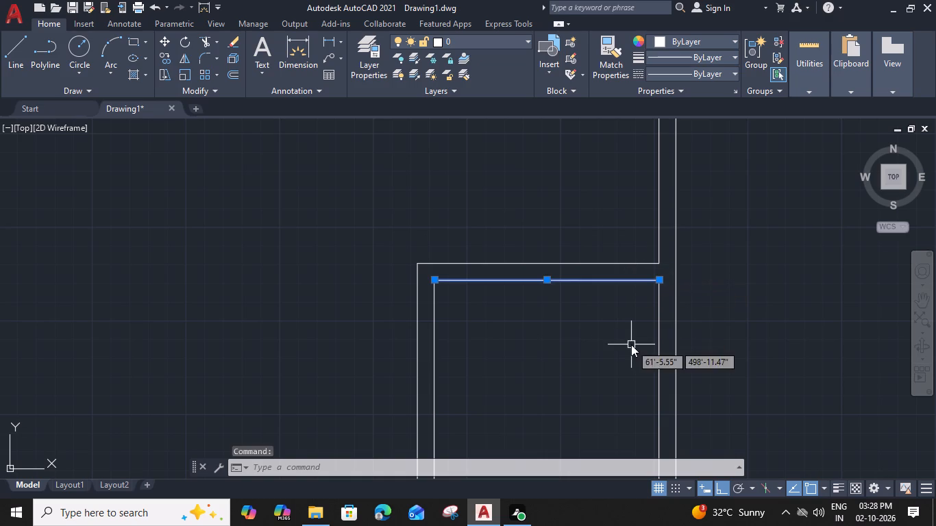
{"action": "key", "text": "o"}
{"action": "key", "text": "space"}
{"action": "type", "text": "10"}
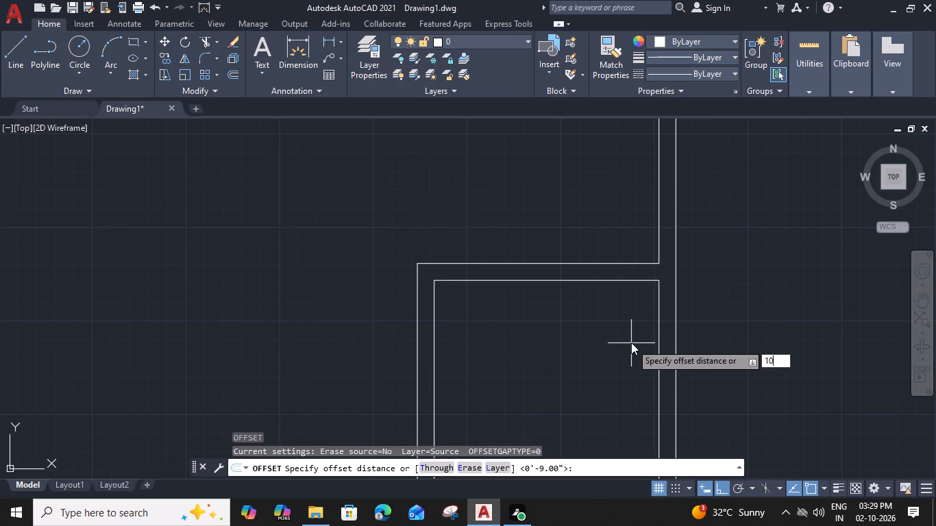
{"action": "type", "text": "'"}
{"action": "key", "text": "space"}
{"action": "scroll", "coordinate": [631, 343], "scroll_direction": "down", "scroll_amount": 1}
{"action": "middle_click_drag", "start_coordinate": [631, 343], "coordinate": [612, 263]}
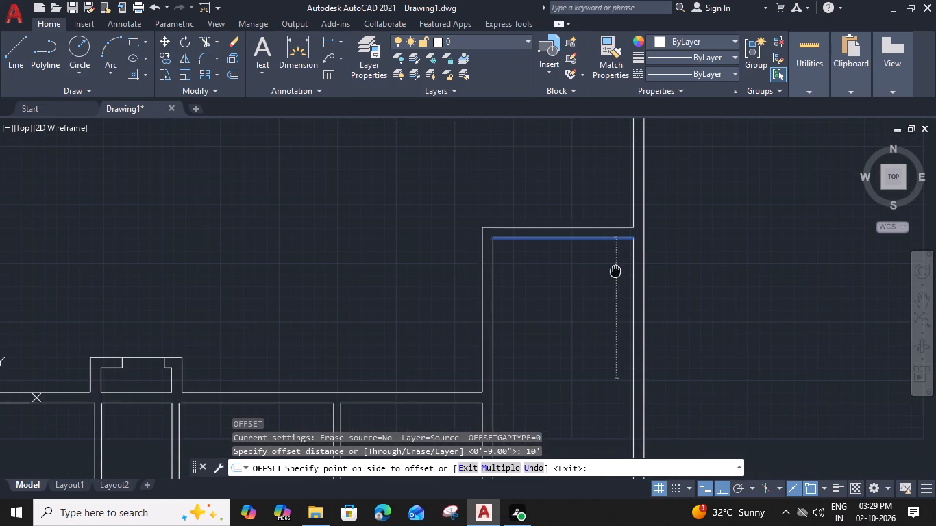
{"action": "left_click", "coordinate": [613, 305]}
{"action": "middle_click_drag", "start_coordinate": [610, 331], "coordinate": [605, 288]}
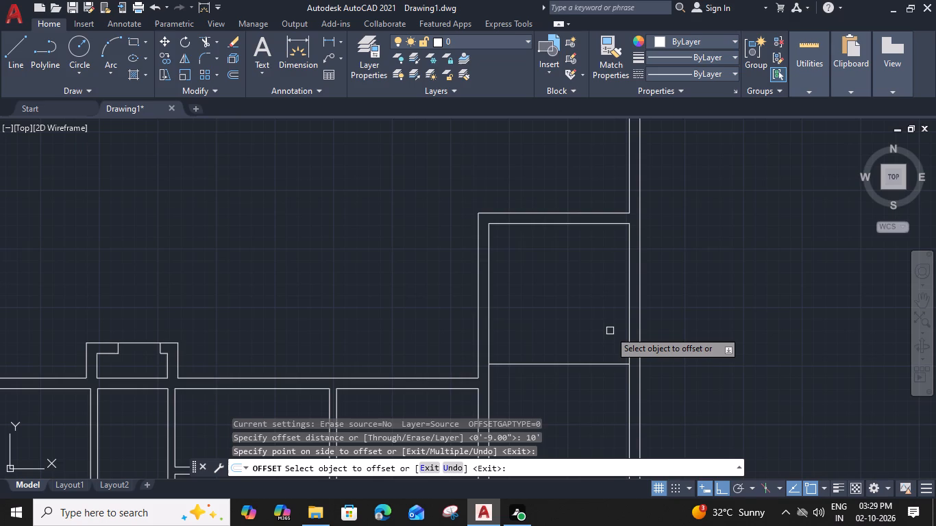
{"action": "left_click", "coordinate": [607, 323]}
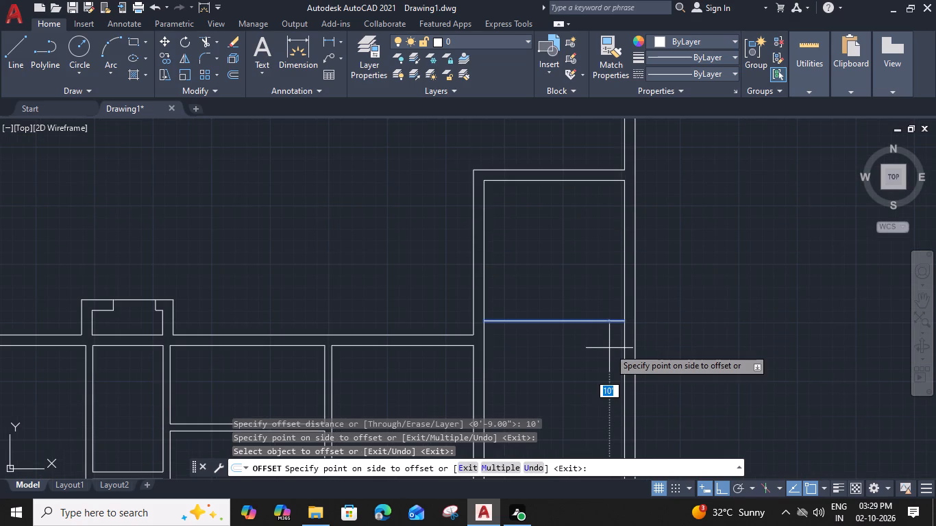
{"action": "type", "text": "9\""}
{"action": "key", "text": "Return"}
{"action": "key", "text": "Escape"}
Trim the outer right wall's inner line between the two cross wall lines.
{"action": "type", "text": "TR"}
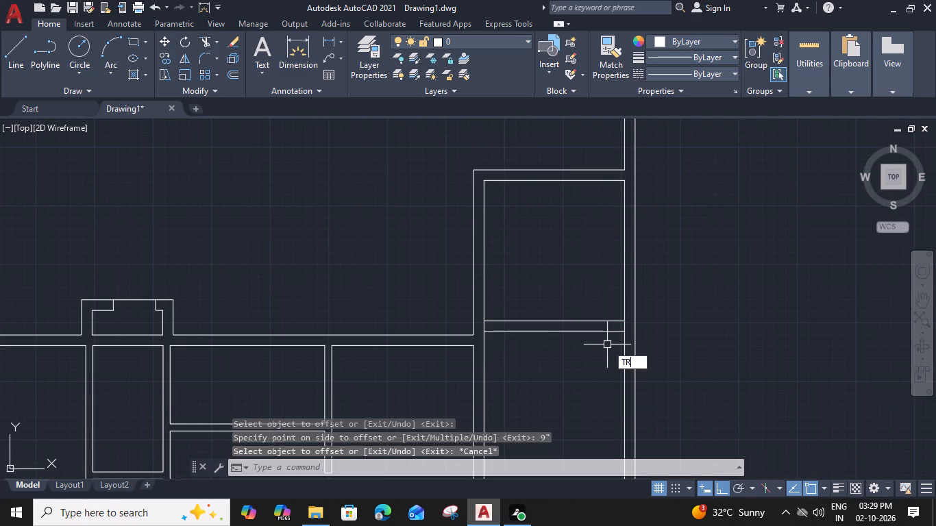
{"action": "key", "text": "space"}
{"action": "scroll", "coordinate": [622, 331], "scroll_direction": "up", "scroll_amount": 1}
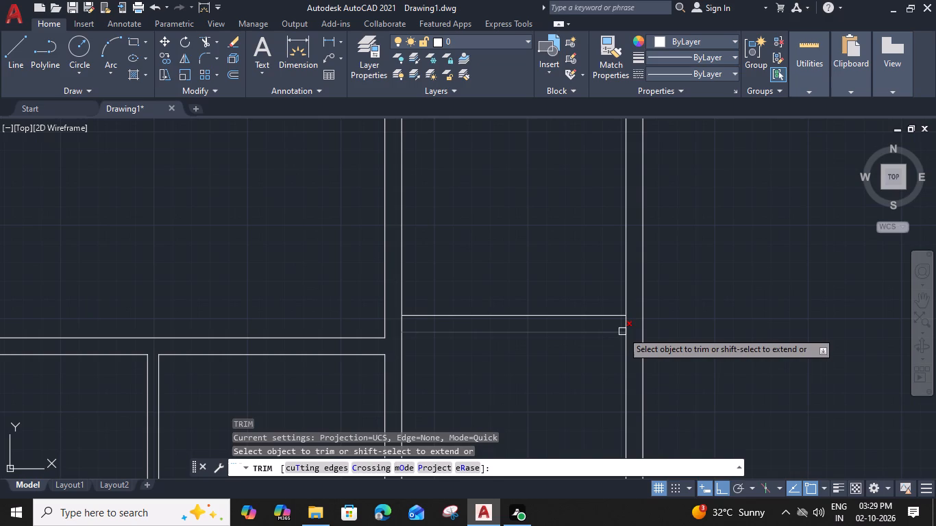
{"action": "left_click", "coordinate": [626, 324]}
{"action": "key", "text": "Escape"}
Offset the outer right wall's inner line below the cross wall 3' to the left, and offset that line another 9" left.
{"action": "scroll", "coordinate": [626, 324], "scroll_direction": "down", "scroll_amount": 1}
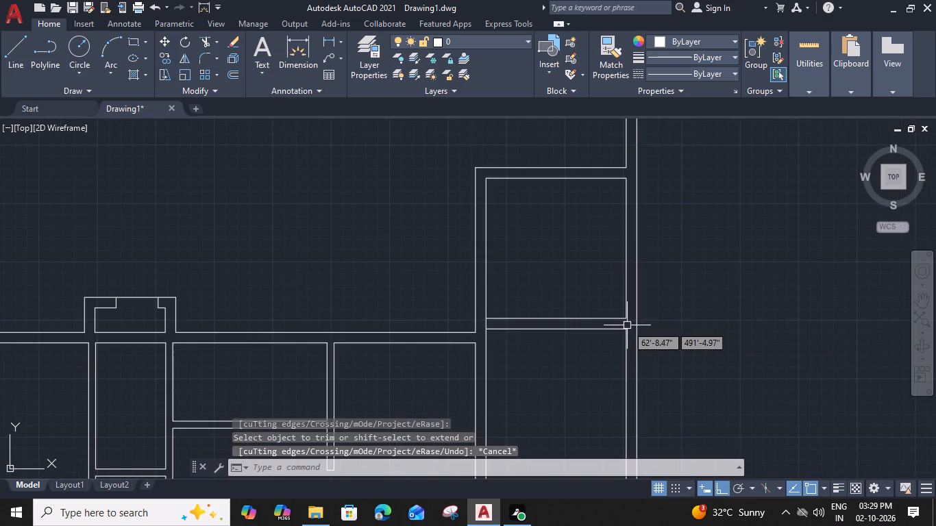
{"action": "left_click", "coordinate": [627, 358]}
{"action": "key", "text": "o"}
{"action": "key", "text": "space"}
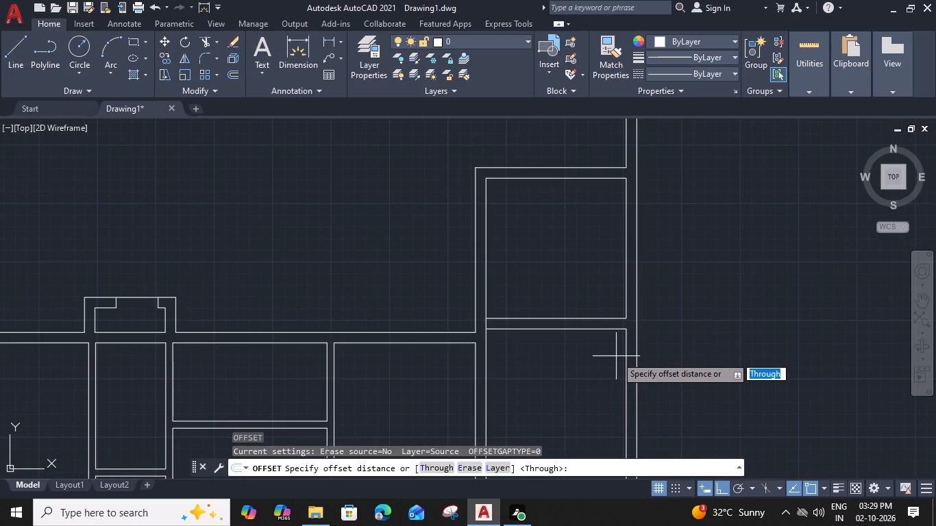
{"action": "key", "text": "3"}
{"action": "key", "text": "apostrophe"}
{"action": "key", "text": "Return"}
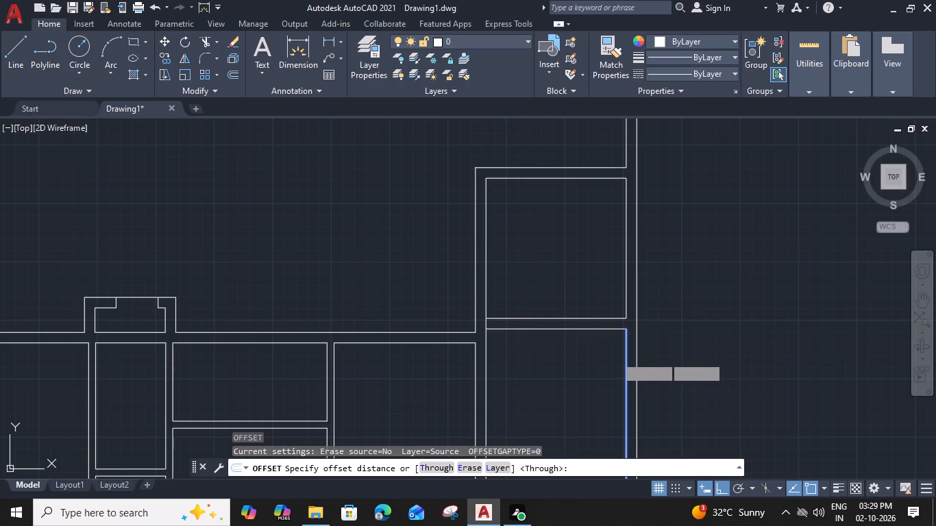
{"action": "left_click", "coordinate": [607, 353]}
{"action": "left_click", "coordinate": [585, 354]}
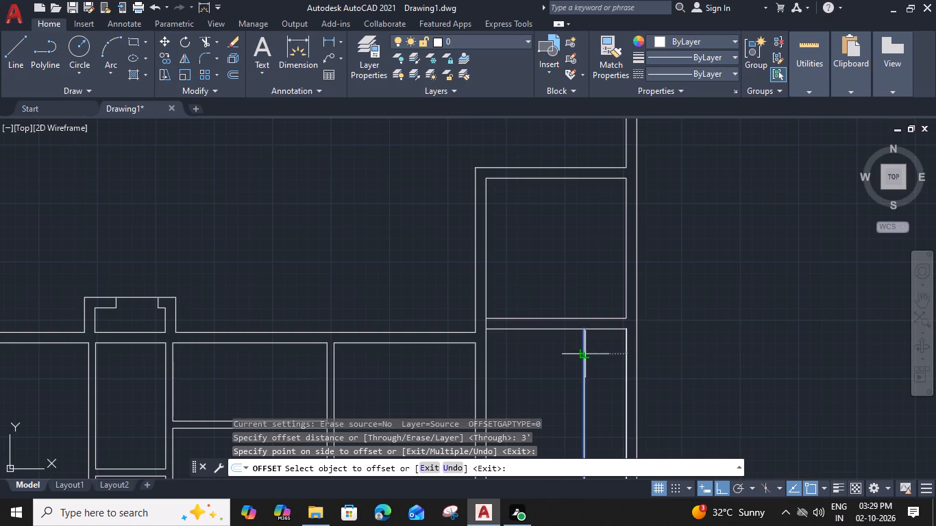
{"action": "type", "text": "9\""}
{"action": "key", "text": "Return"}
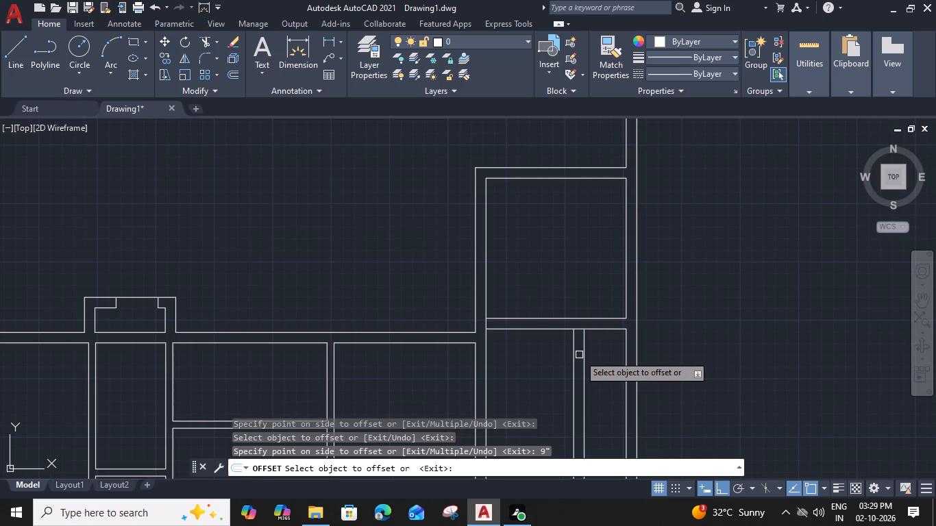
{"action": "middle_click_drag", "start_coordinate": [594, 368], "coordinate": [585, 301]}
{"action": "key", "text": "Escape"}
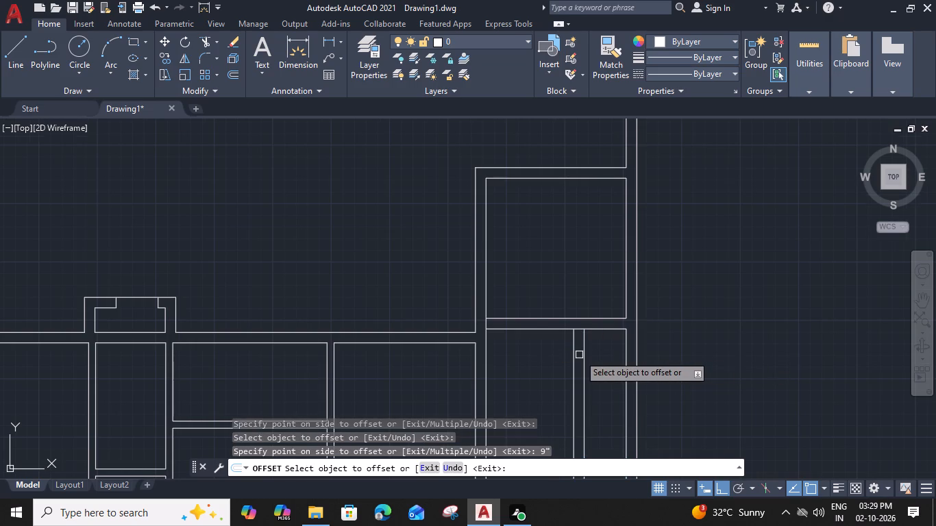
Extend the new vertical wall's left line to the cross wall's upper line, and trim the cross wall left of that corner.
{"action": "type", "text": "EX"}
{"action": "key", "text": "space"}
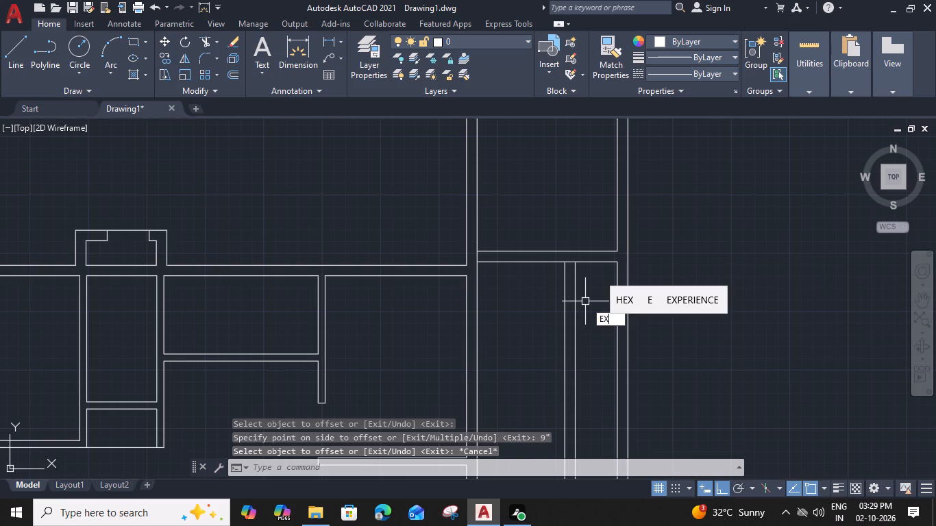
{"action": "left_click", "coordinate": [567, 293]}
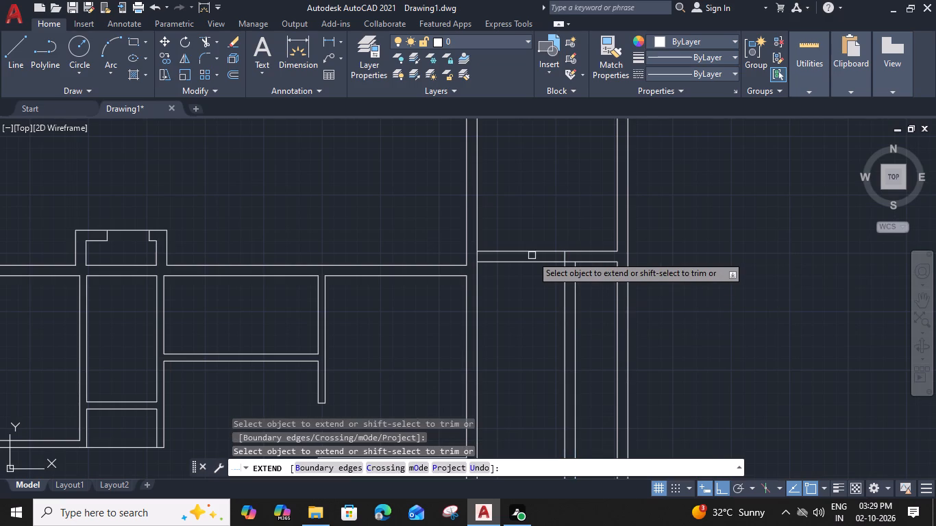
{"action": "left_click", "coordinate": [533, 250], "text": "shift"}
{"action": "left_click", "coordinate": [536, 262], "text": "shift"}
{"action": "scroll", "coordinate": [578, 266], "scroll_direction": "up", "scroll_amount": 2}
{"action": "left_click", "coordinate": [563, 254], "text": "shift"}
{"action": "scroll", "coordinate": [563, 254], "scroll_direction": "down", "scroll_amount": 2}
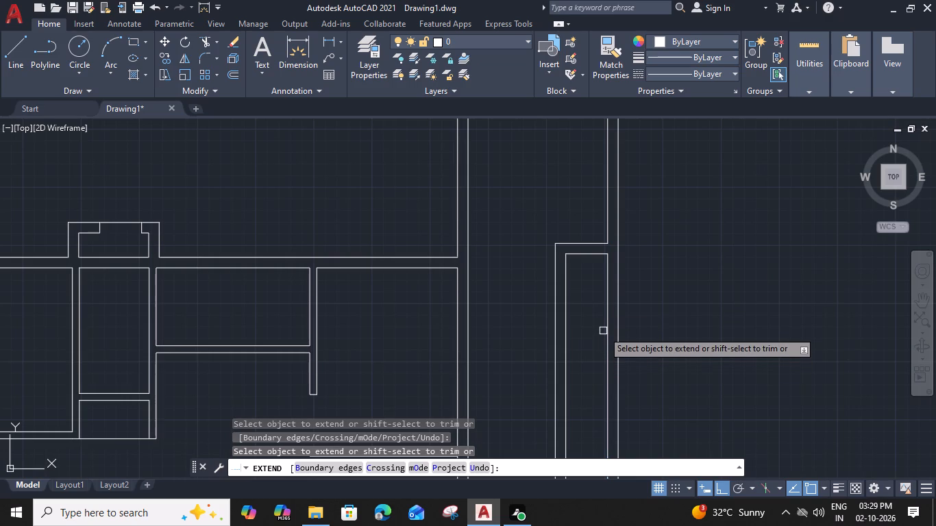
{"action": "middle_click_drag", "start_coordinate": [606, 387], "coordinate": [605, 362]}
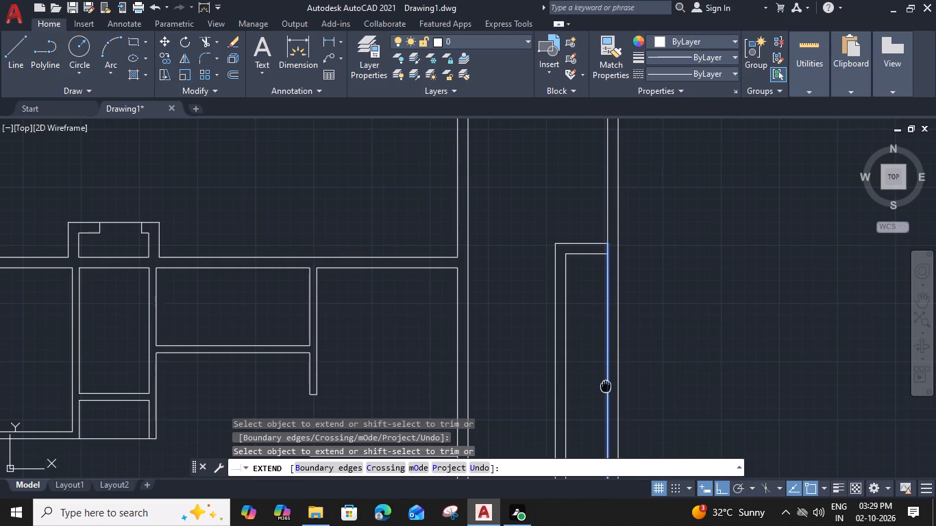
{"action": "middle_click_drag", "start_coordinate": [605, 362], "coordinate": [605, 313]}
{"action": "middle_click_drag", "start_coordinate": [570, 356], "coordinate": [565, 314]}
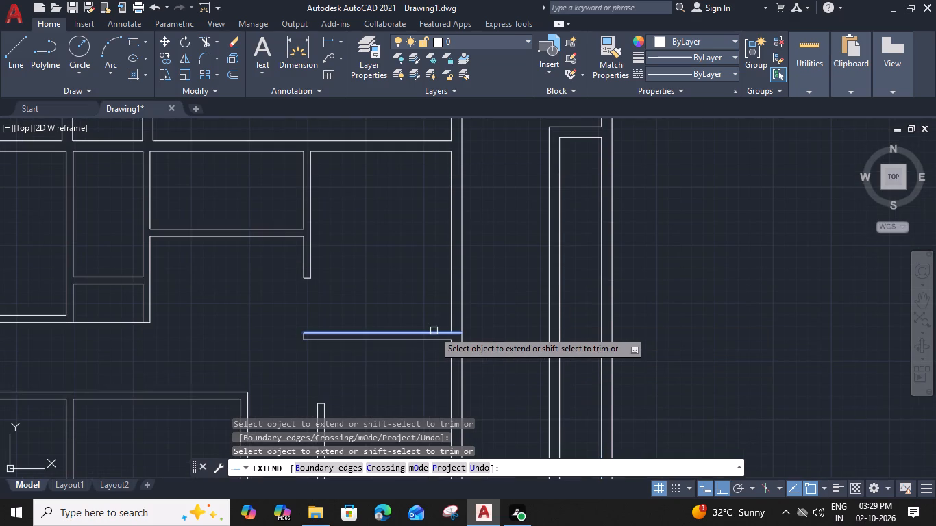
Extend the lower-right room's bottom partition upper line to the outermost right wall line, and trim it back to only span the narrow strip.
{"action": "left_click", "coordinate": [434, 331]}
{"action": "left_click", "coordinate": [438, 333]}
{"action": "left_click", "coordinate": [493, 332]}
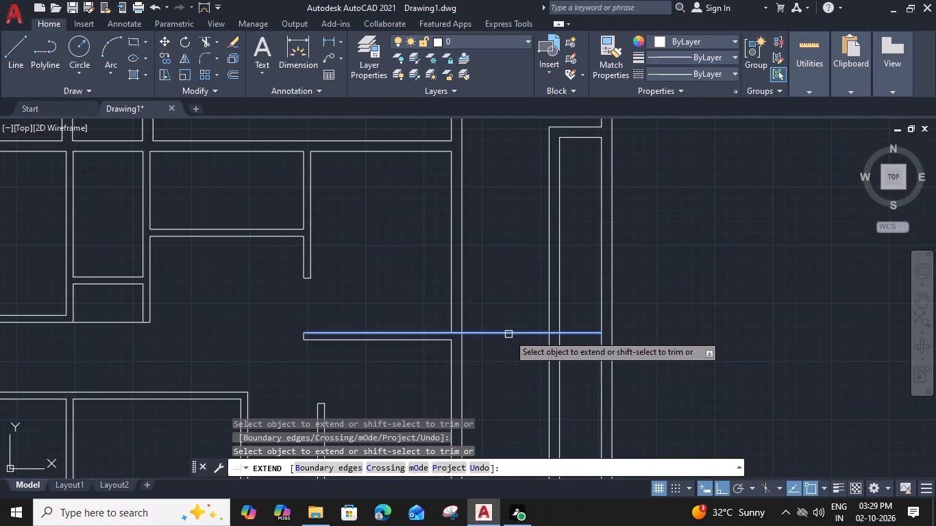
{"action": "left_click", "coordinate": [510, 334]}
{"action": "left_click", "coordinate": [529, 336]}
{"action": "left_click", "coordinate": [508, 331], "text": "shift"}
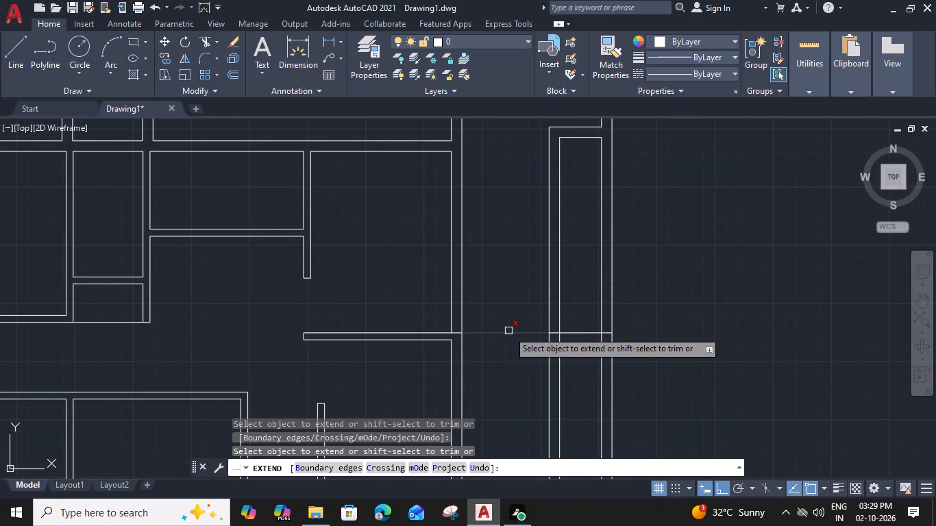
{"action": "scroll", "coordinate": [456, 335], "scroll_direction": "up", "scroll_amount": 1}
{"action": "left_click", "coordinate": [456, 335], "text": "shift"}
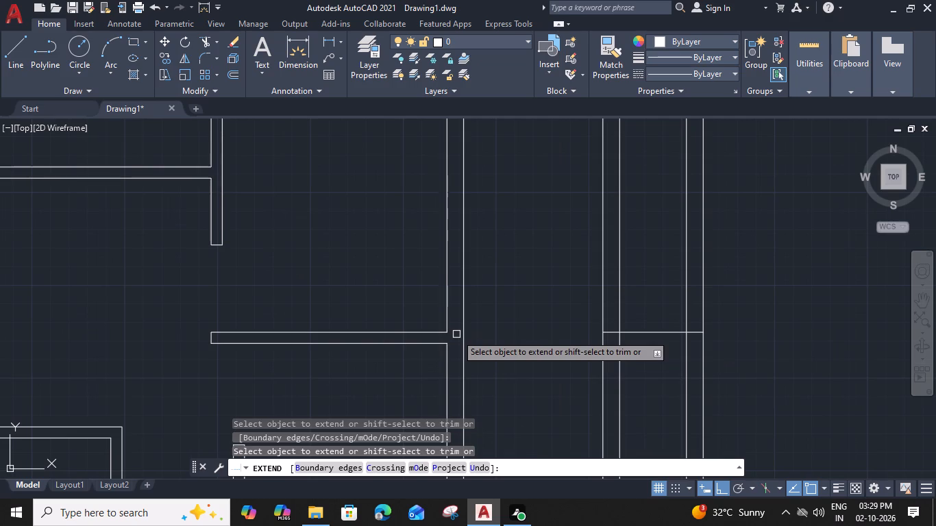
{"action": "scroll", "coordinate": [629, 338], "scroll_direction": "down", "scroll_amount": 1}
{"action": "key", "text": "Escape"}
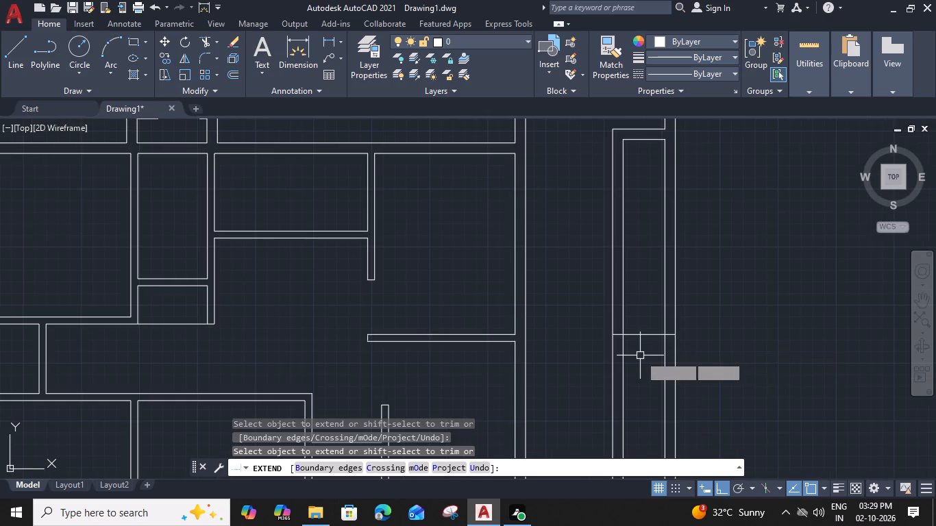
Move the short line crossing the narrow strip 1' upward.
{"action": "scroll", "coordinate": [633, 334], "scroll_direction": "up", "scroll_amount": 2}
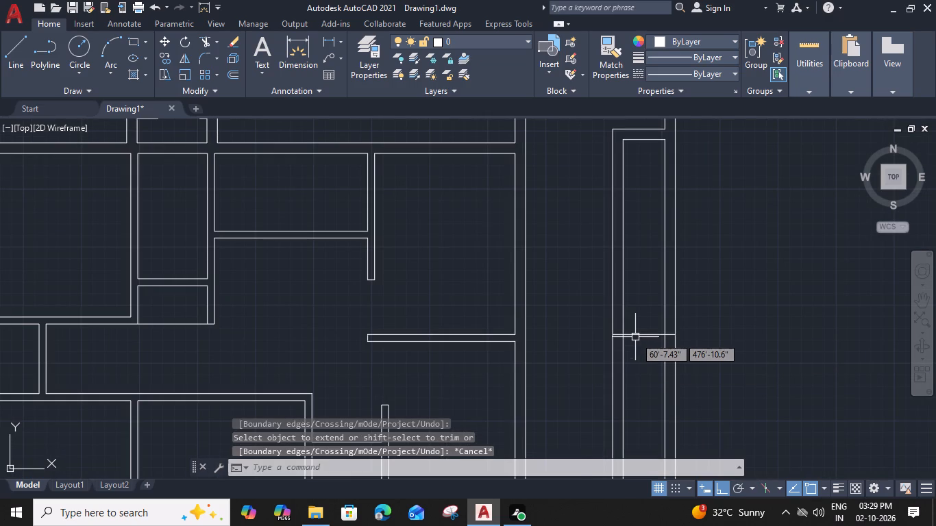
{"action": "left_click", "coordinate": [600, 339]}
{"action": "left_click", "coordinate": [599, 328]}
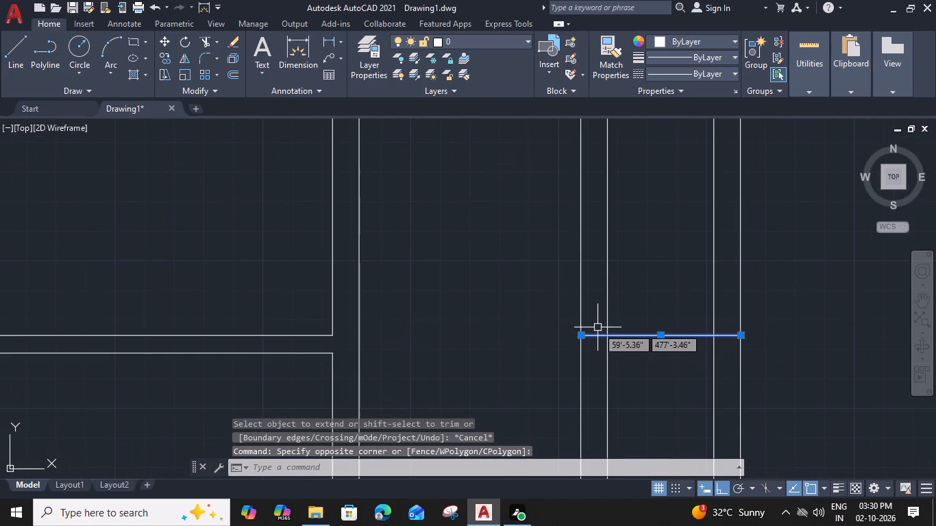
{"action": "type", "text": "M"}
{"action": "key", "text": "space"}
{"action": "left_click", "coordinate": [583, 336]}
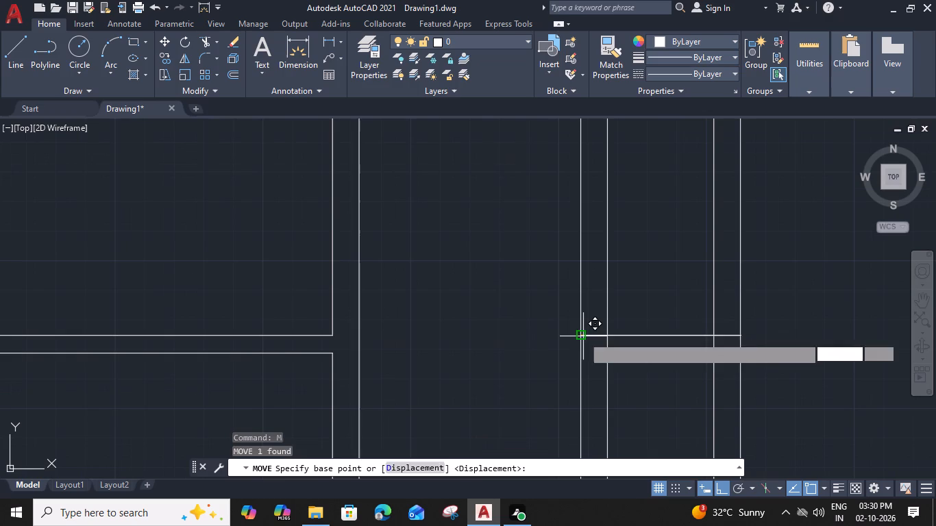
{"action": "type", "text": "1'"}
{"action": "key", "text": "space"}
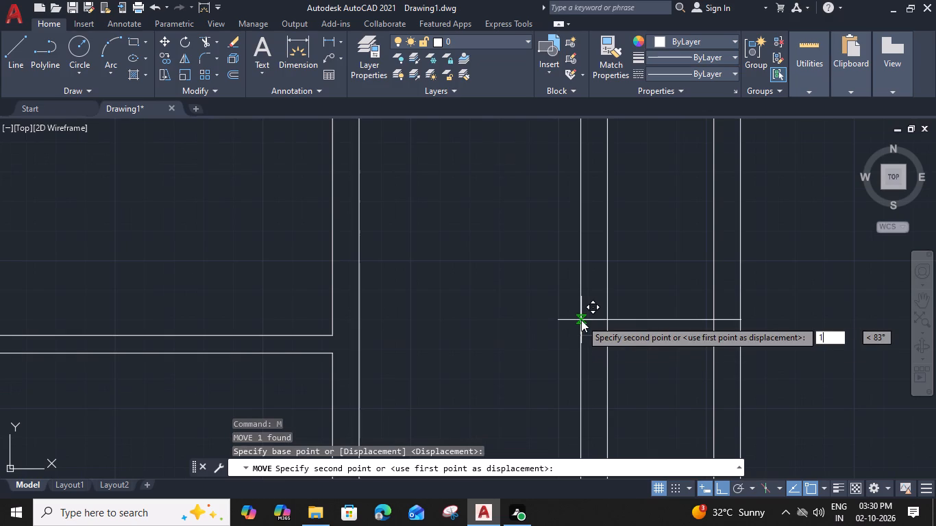
Offset the moved crossing line 9" downward to form a cross wall.
{"action": "left_click", "coordinate": [639, 300]}
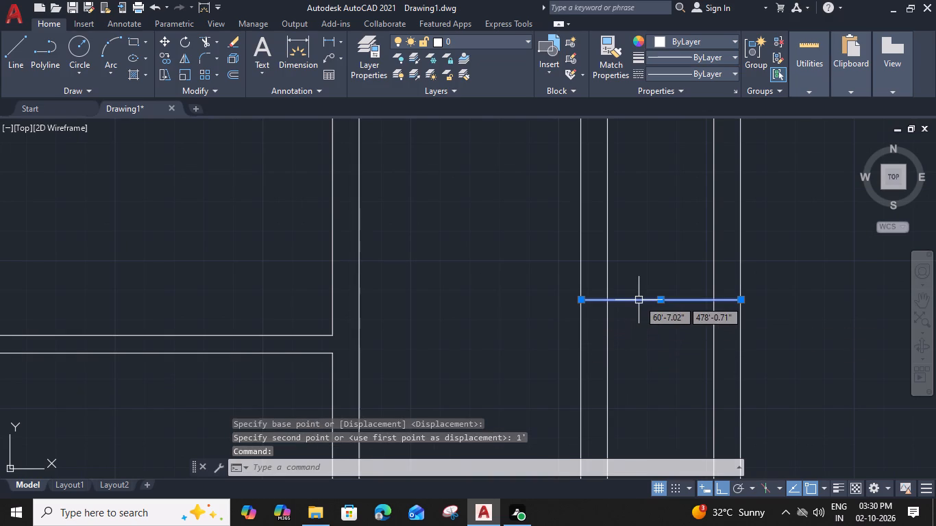
{"action": "key", "text": "o"}
{"action": "key", "text": "space"}
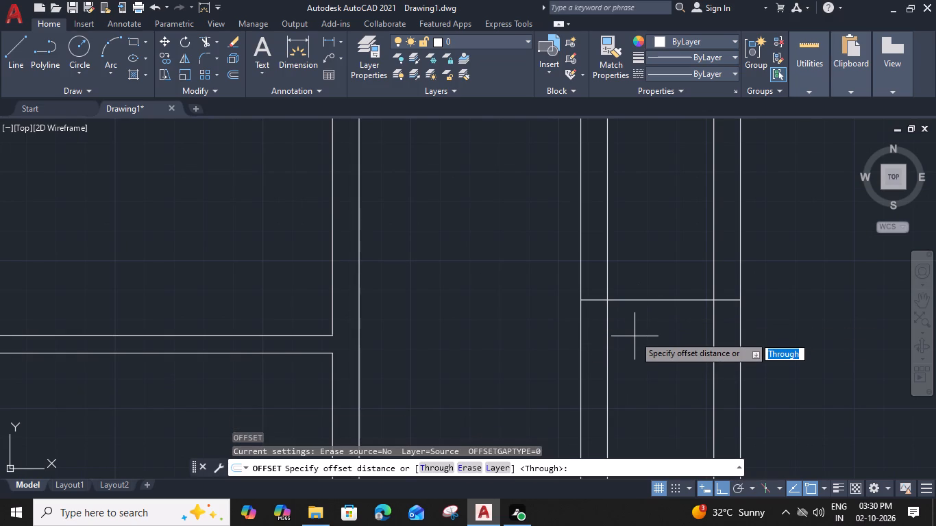
{"action": "key", "text": "9"}
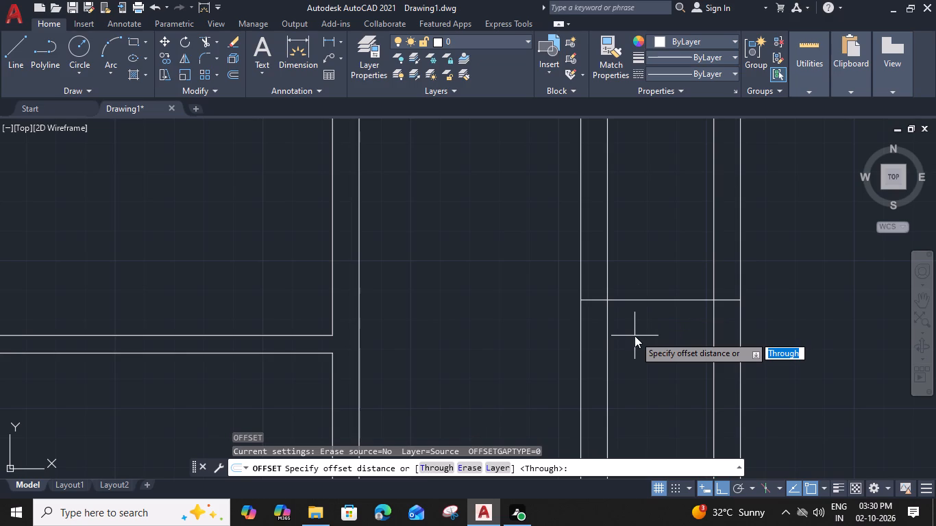
{"action": "key", "text": "shift+quotedbl"}
{"action": "key", "text": "Return"}
{"action": "left_click", "coordinate": [635, 336]}
{"action": "key", "text": "Escape"}
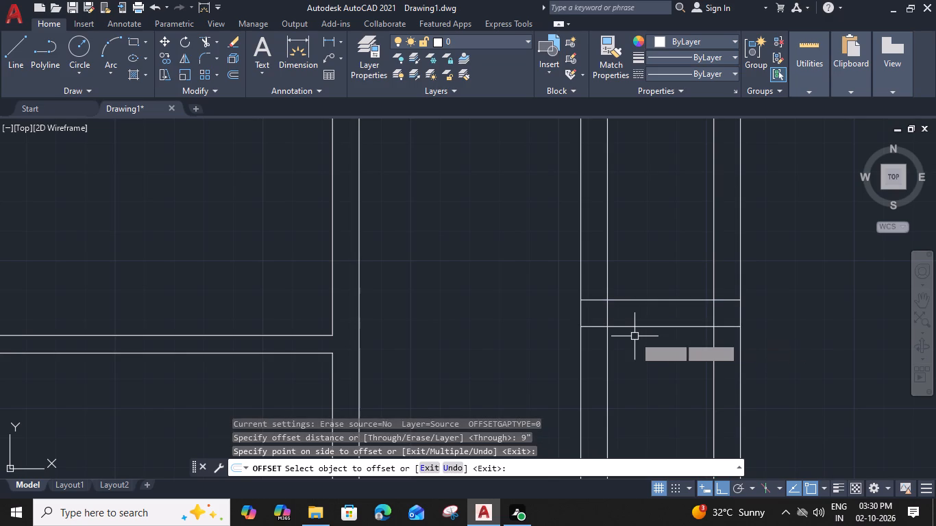
Trim the strip's inner wall lines between the cross wall lines, and the lower cross line's end inside the strip's left wall.
{"action": "type", "text": "TR"}
{"action": "key", "text": "space"}
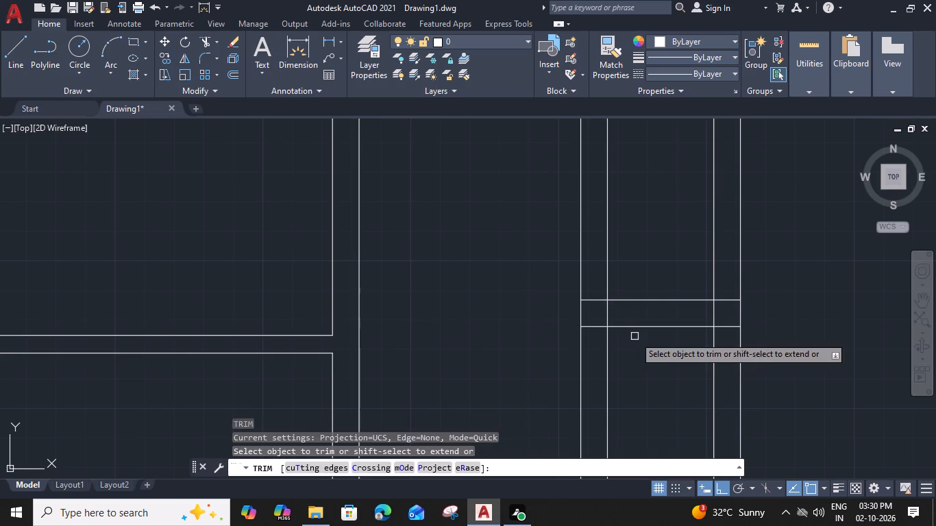
{"action": "left_click", "coordinate": [609, 312]}
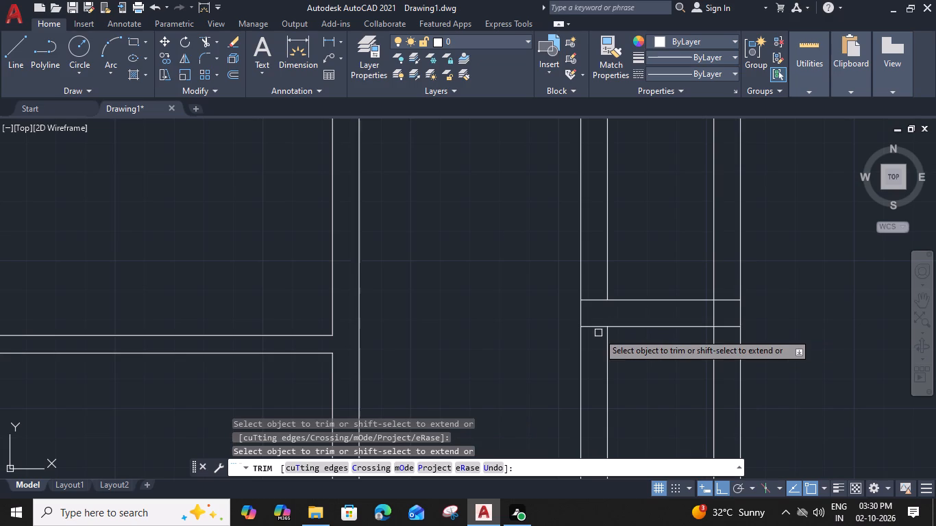
{"action": "left_click", "coordinate": [598, 328]}
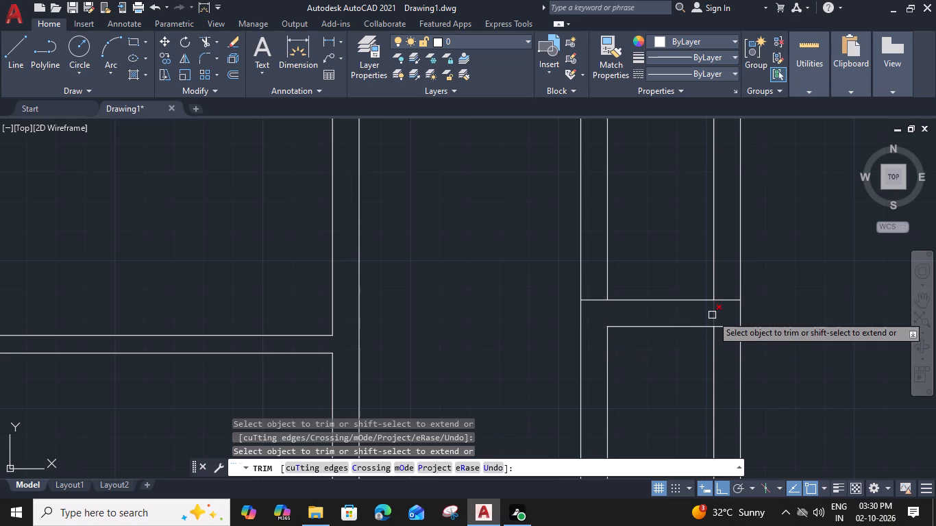
{"action": "left_click", "coordinate": [712, 315]}
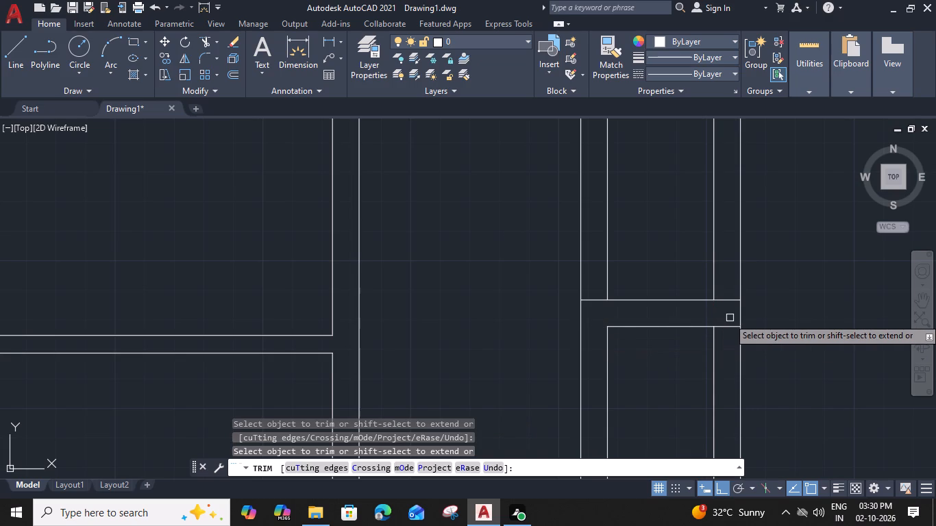
{"action": "key", "text": "Escape"}
Review the outer right strip and measure the inside dimensions of the narrow room above the new cross wall.
{"action": "scroll", "coordinate": [728, 314], "scroll_direction": "down", "scroll_amount": 2}
{"action": "middle_click_drag", "start_coordinate": [755, 278], "coordinate": [560, 345]}
{"action": "middle_click_drag", "start_coordinate": [561, 249], "coordinate": [560, 345]}
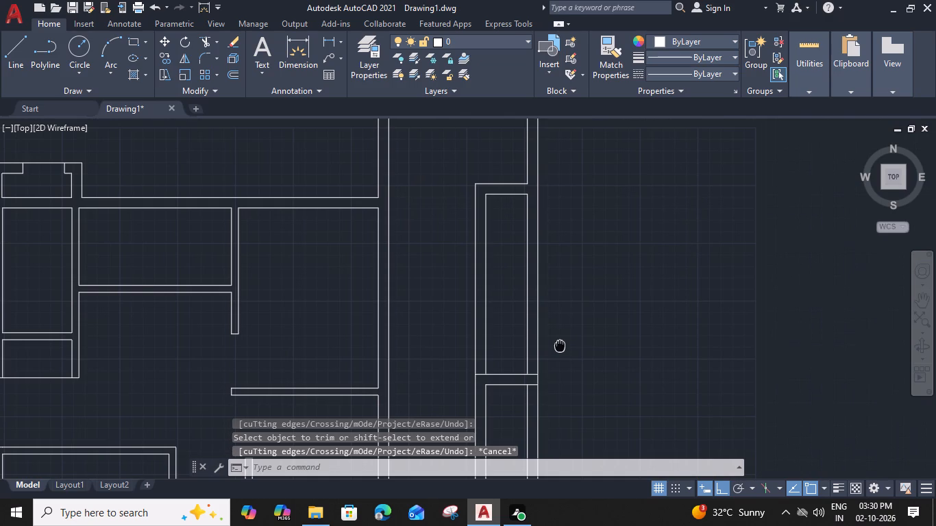
{"action": "middle_click_drag", "start_coordinate": [560, 345], "coordinate": [553, 340]}
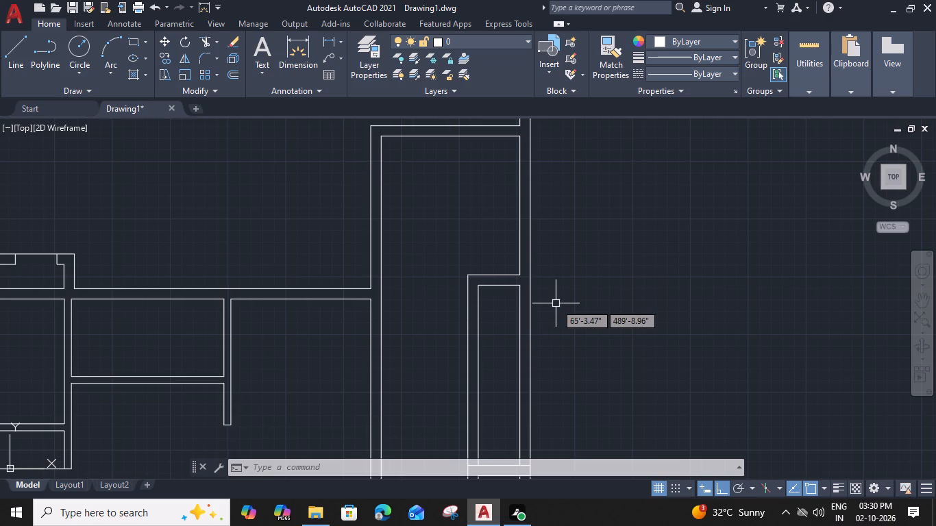
{"action": "middle_click_drag", "start_coordinate": [556, 303], "coordinate": [551, 358]}
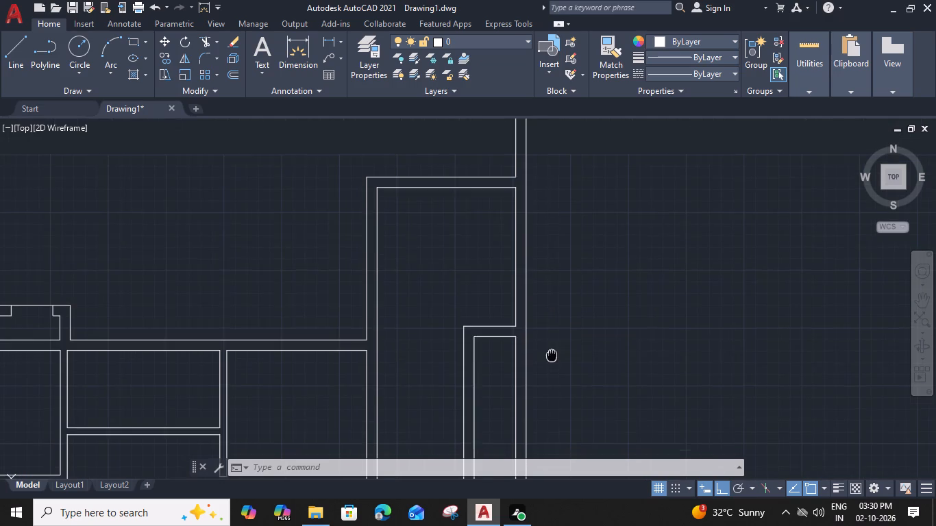
{"action": "middle_click_drag", "start_coordinate": [551, 358], "coordinate": [537, 436]}
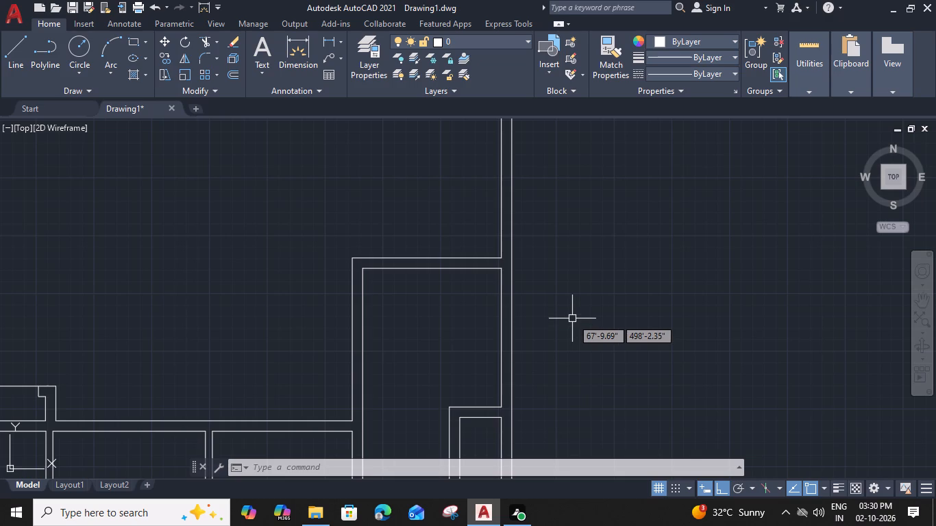
{"action": "middle_click_drag", "start_coordinate": [582, 299], "coordinate": [556, 321]}
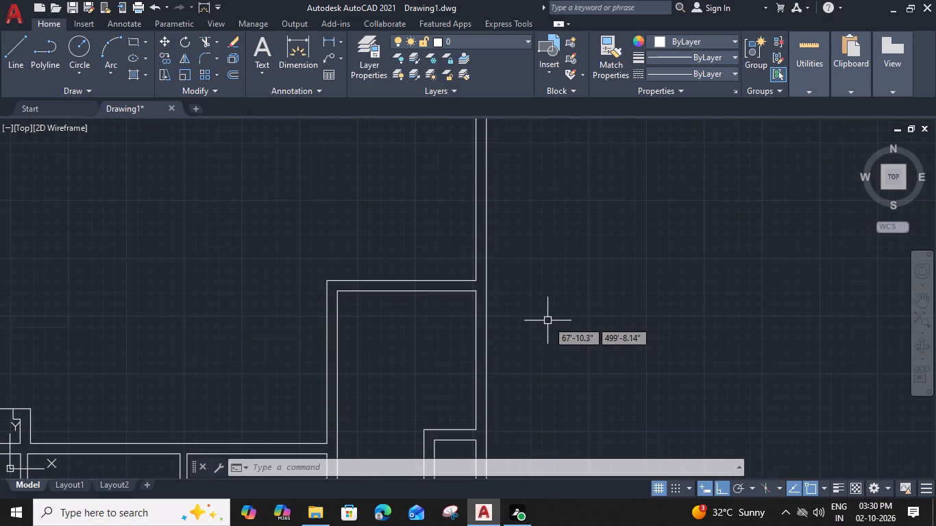
{"action": "middle_click_drag", "start_coordinate": [553, 390], "coordinate": [547, 323]}
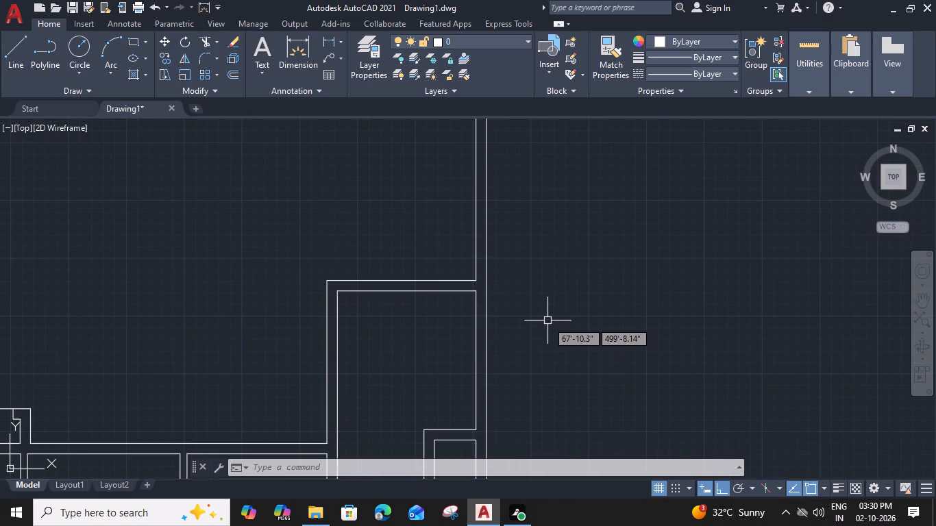
{"action": "middle_click_drag", "start_coordinate": [547, 323], "coordinate": [538, 270]}
{"action": "middle_click_drag", "start_coordinate": [541, 354], "coordinate": [558, 240]}
{"action": "middle_click_drag", "start_coordinate": [561, 367], "coordinate": [560, 350]}
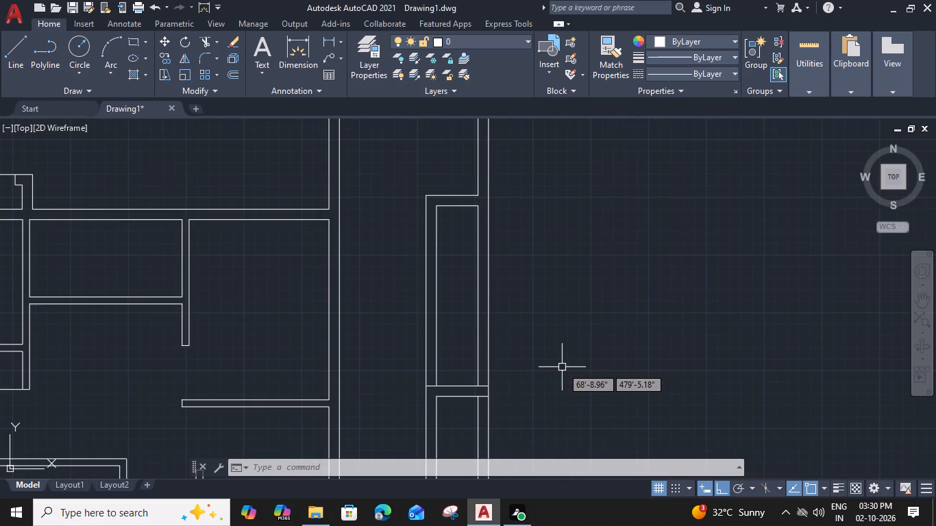
{"action": "type", "text": "MEA"}
{"action": "key", "text": "space"}
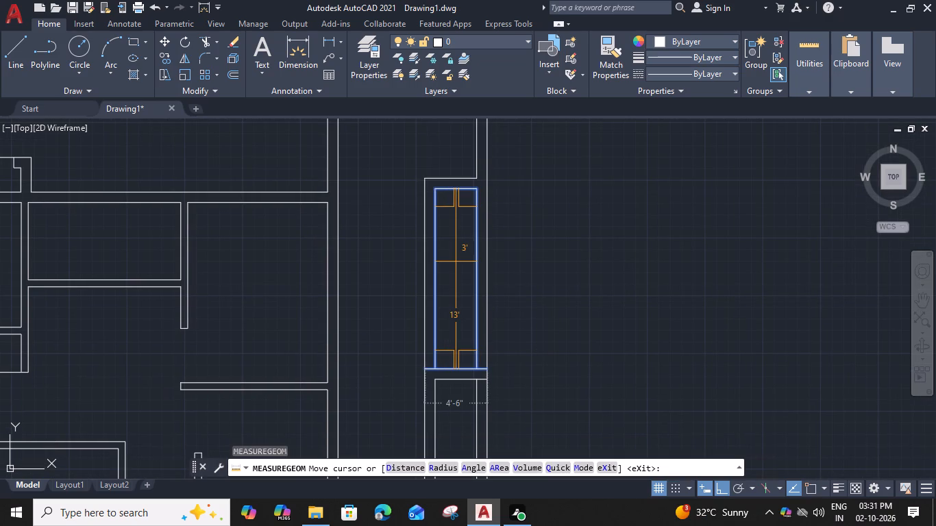
{"action": "key", "text": "Escape"}
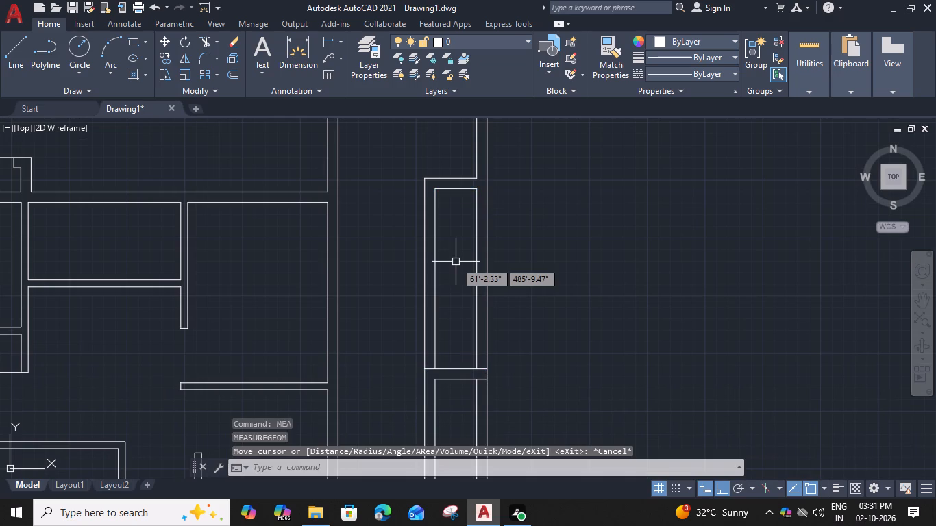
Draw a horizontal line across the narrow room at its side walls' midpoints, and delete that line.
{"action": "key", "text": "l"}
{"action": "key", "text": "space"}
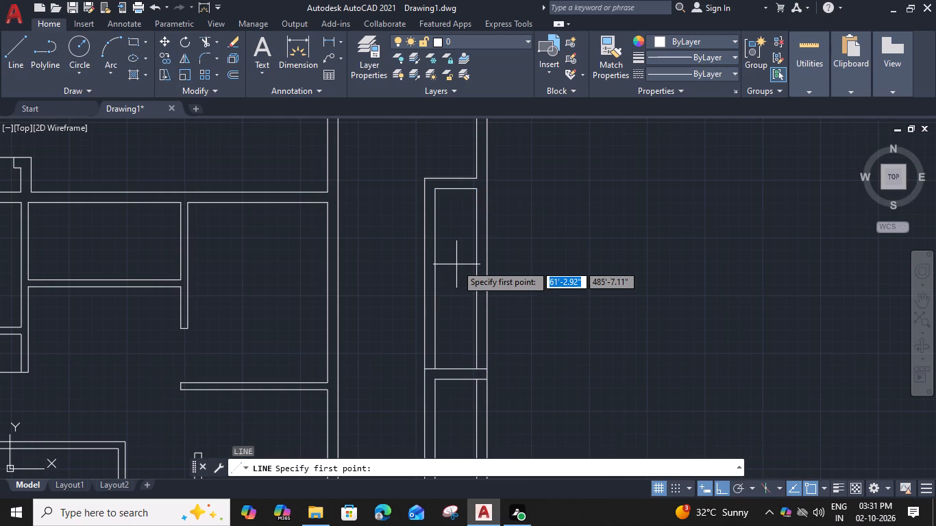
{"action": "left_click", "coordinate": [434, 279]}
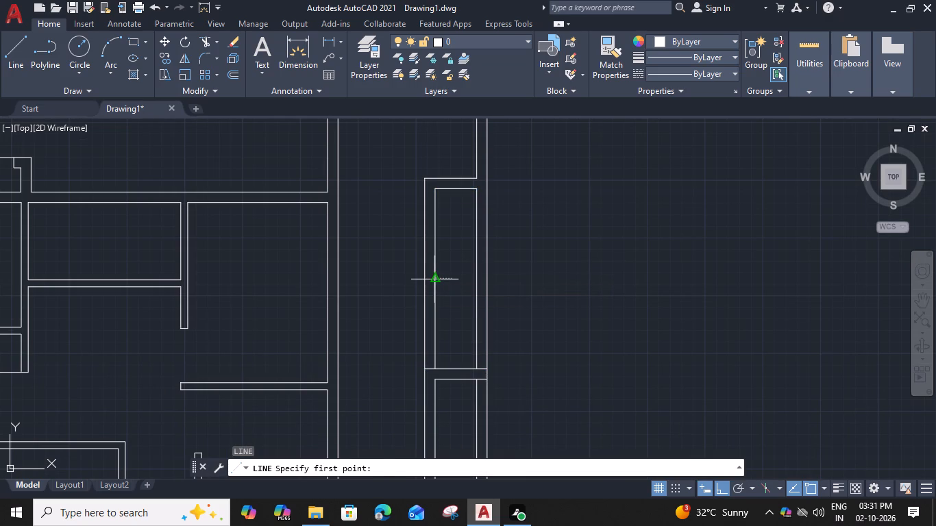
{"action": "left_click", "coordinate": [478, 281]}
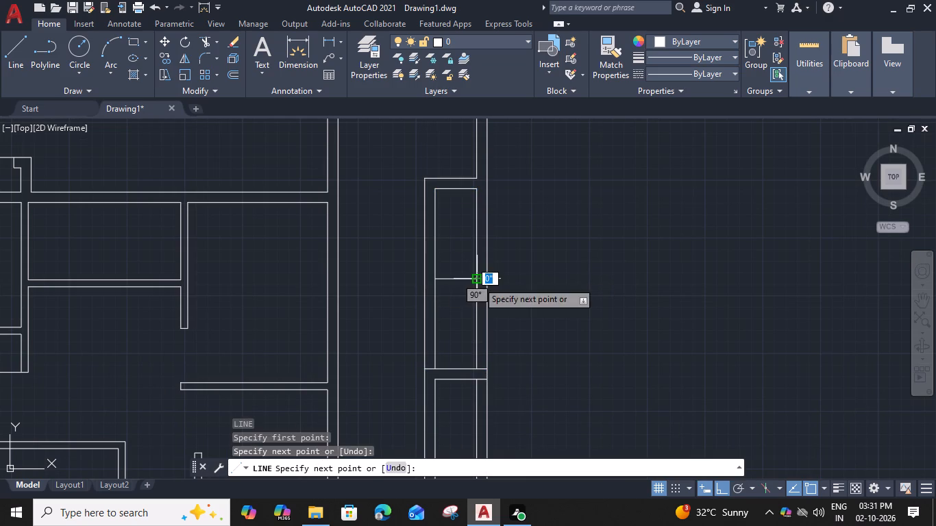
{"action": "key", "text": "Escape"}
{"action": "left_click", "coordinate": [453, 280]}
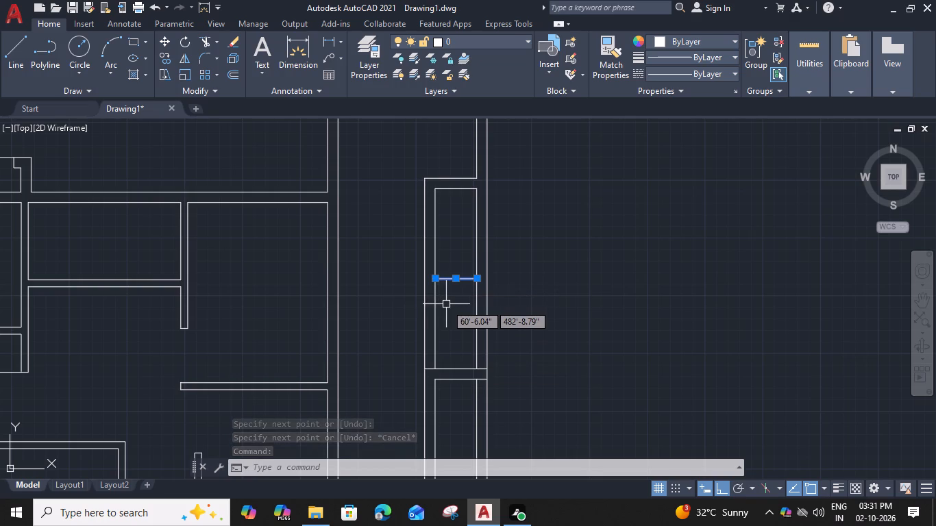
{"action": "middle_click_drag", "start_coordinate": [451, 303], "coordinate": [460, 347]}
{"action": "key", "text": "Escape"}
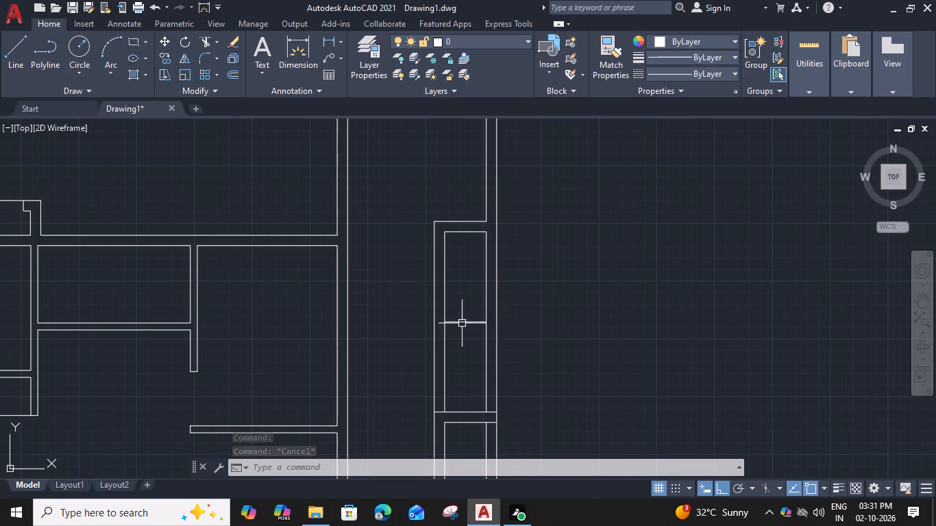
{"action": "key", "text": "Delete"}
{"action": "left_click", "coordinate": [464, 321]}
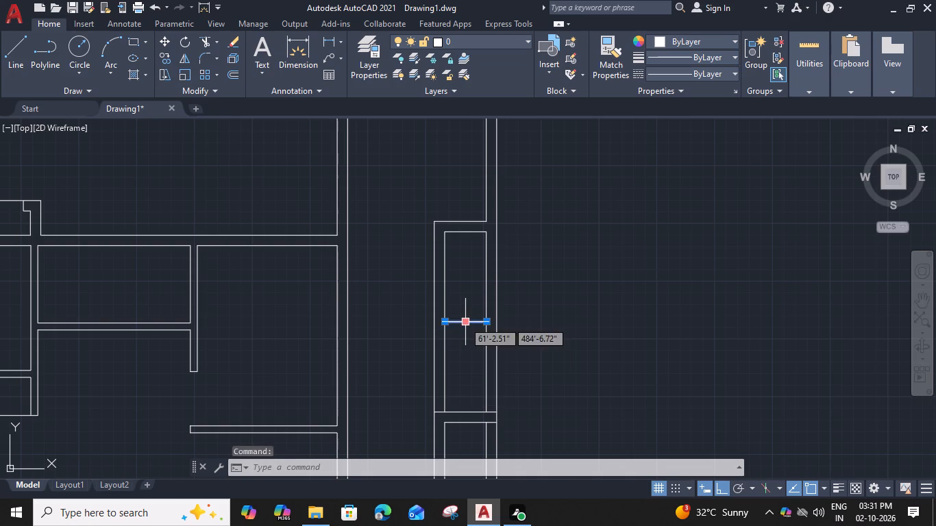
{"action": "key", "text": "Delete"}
Draw a horizontal line across the narrow room above its midpoint and offset it 6" downward to form a partition.
{"action": "type", "text": "L"}
{"action": "key", "text": "space"}
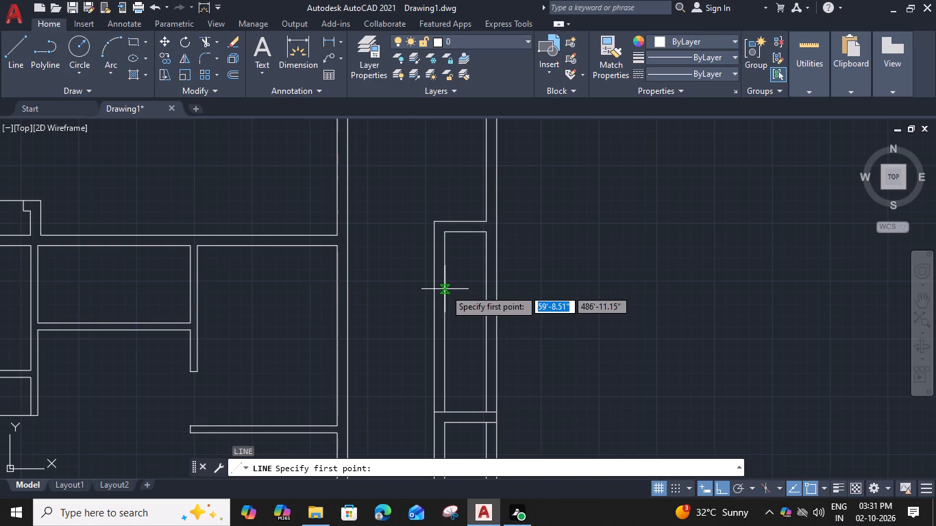
{"action": "left_click", "coordinate": [445, 294]}
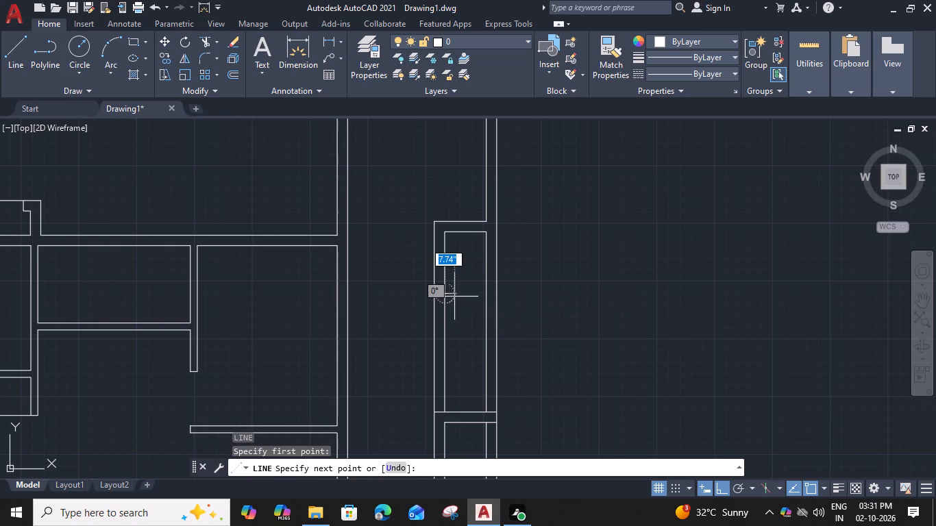
{"action": "left_click", "coordinate": [484, 296]}
{"action": "key", "text": "Escape"}
{"action": "left_click", "coordinate": [473, 296]}
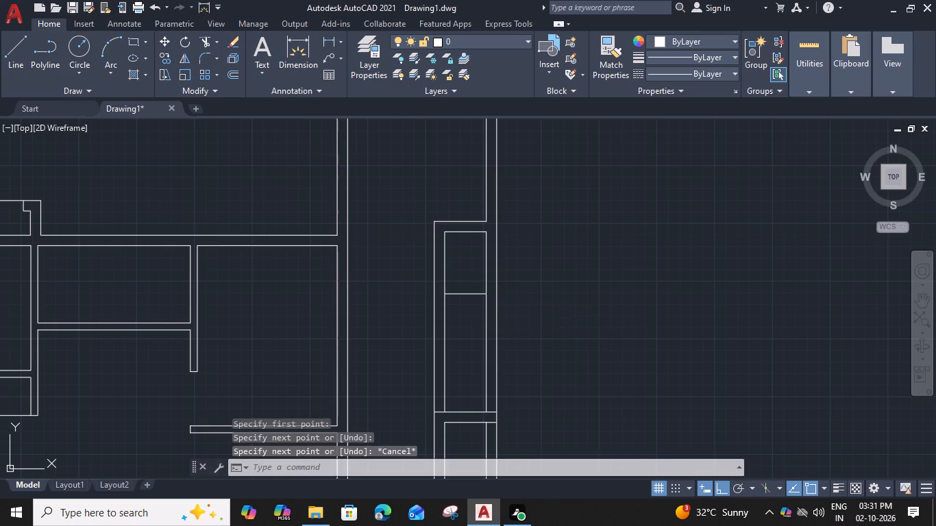
{"action": "type", "text": "O 6"}
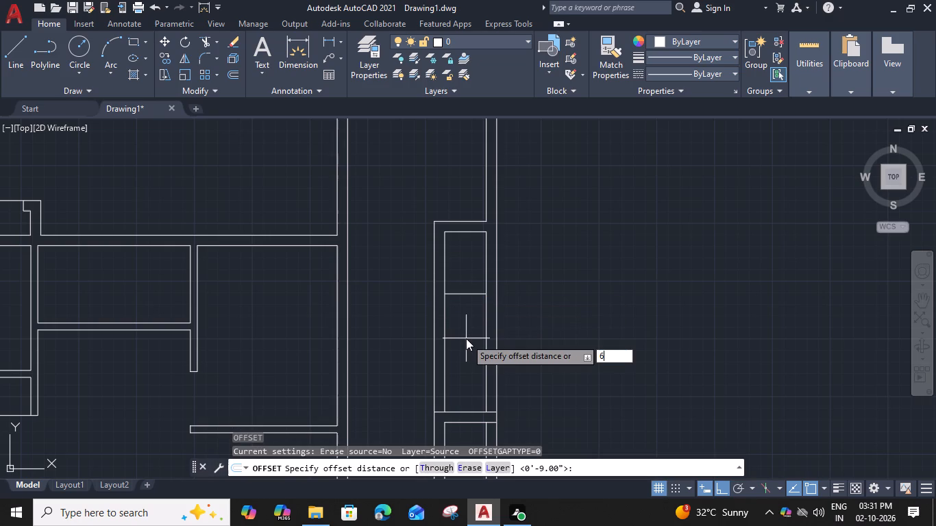
{"action": "key", "text": "shift+quotedbl"}
{"action": "key", "text": "Return"}
{"action": "left_click", "coordinate": [466, 338]}
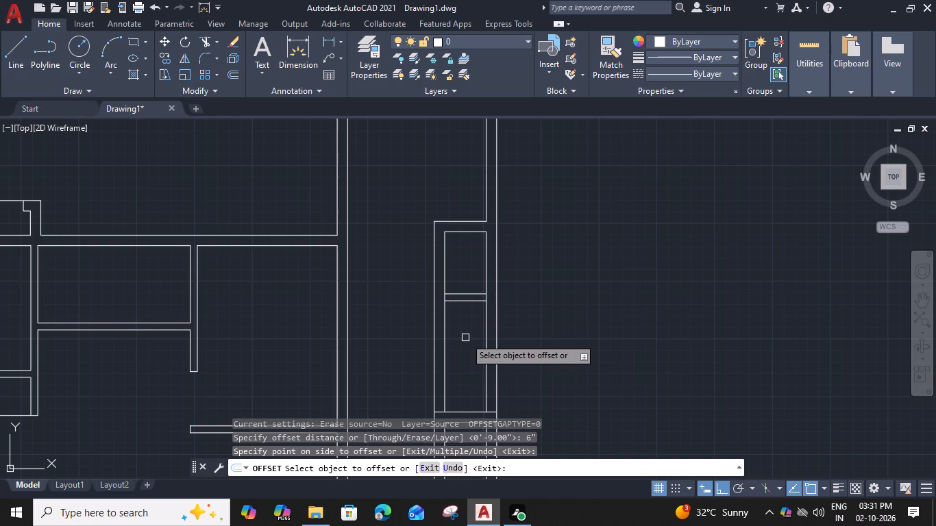
{"action": "key", "text": "Escape"}
Trim both inner side wall lines of the narrow room between the two partition lines.
{"action": "key", "text": "t"}
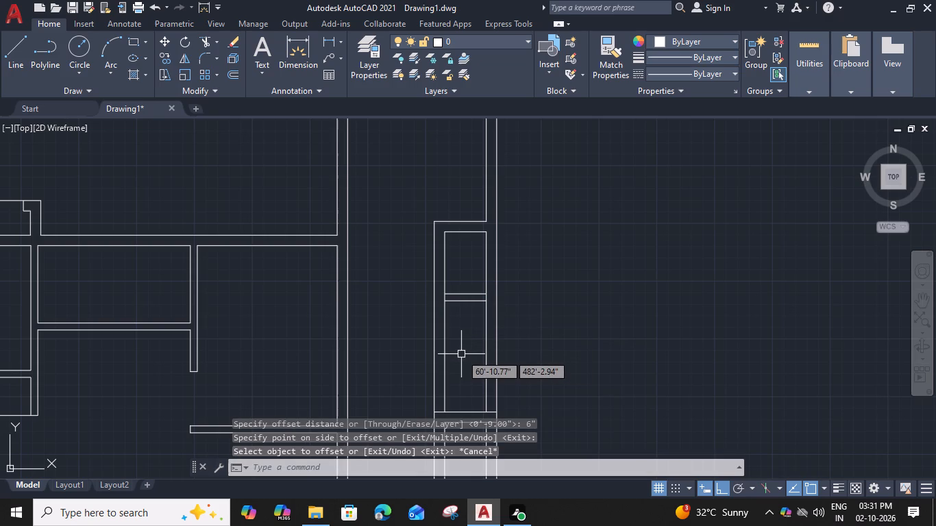
{"action": "key", "text": "r"}
{"action": "key", "text": "space"}
{"action": "scroll", "coordinate": [443, 303], "scroll_direction": "up", "scroll_amount": 2}
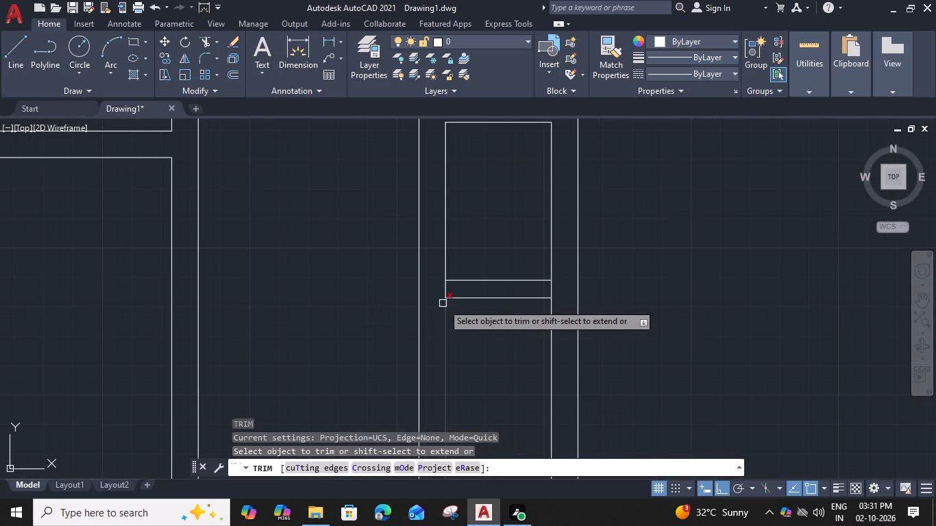
{"action": "left_click", "coordinate": [447, 292]}
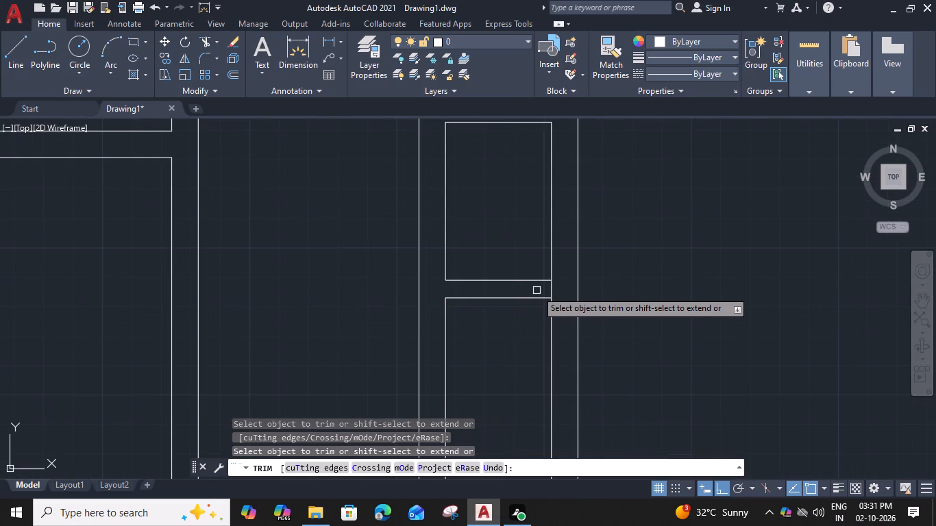
{"action": "left_click", "coordinate": [551, 290]}
{"action": "key", "text": "Escape"}
{"action": "scroll", "coordinate": [551, 290], "scroll_direction": "down", "scroll_amount": 2}
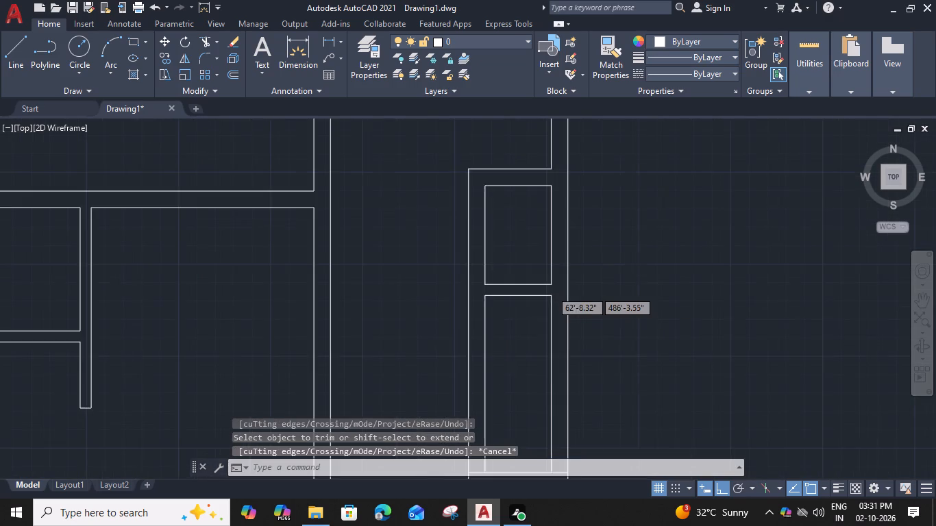
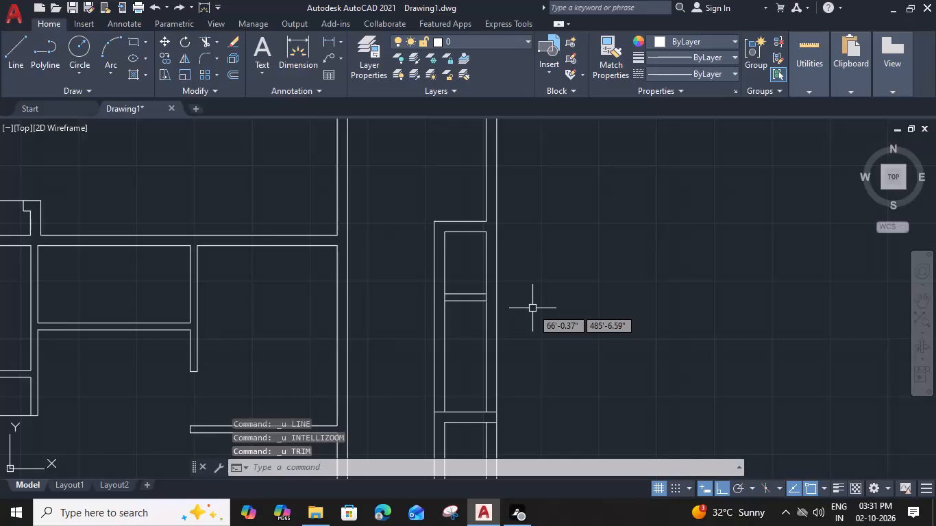
Move the two lines of the 6" partition downward within the narrow room.
{"action": "left_click", "coordinate": [479, 286]}
{"action": "left_click", "coordinate": [469, 317]}
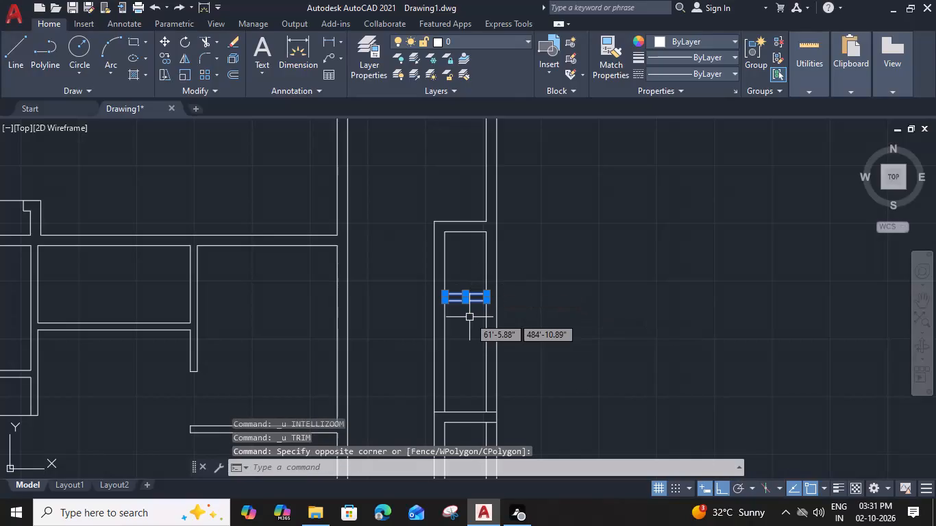
{"action": "key", "text": "m"}
{"action": "key", "text": "space"}
{"action": "scroll", "coordinate": [433, 309], "scroll_direction": "up", "scroll_amount": 3}
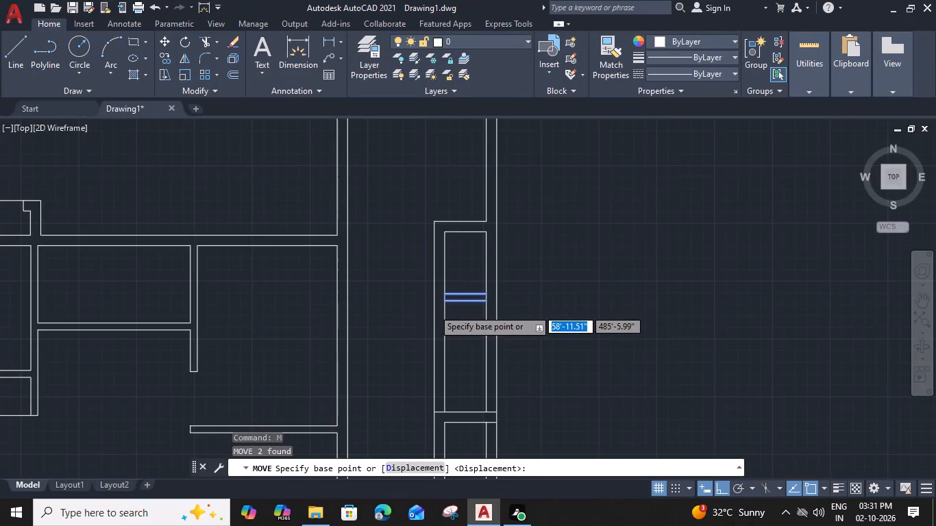
{"action": "left_click", "coordinate": [478, 278]}
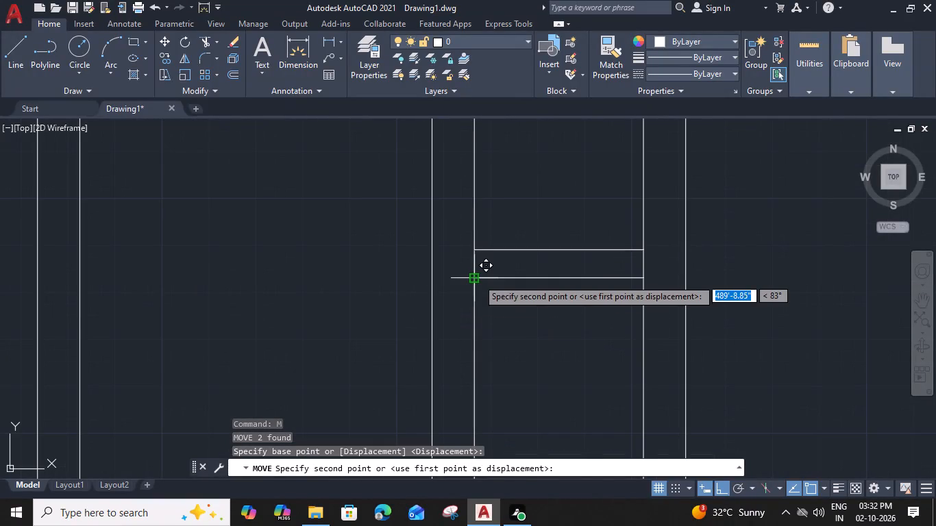
{"action": "left_click", "coordinate": [475, 359]}
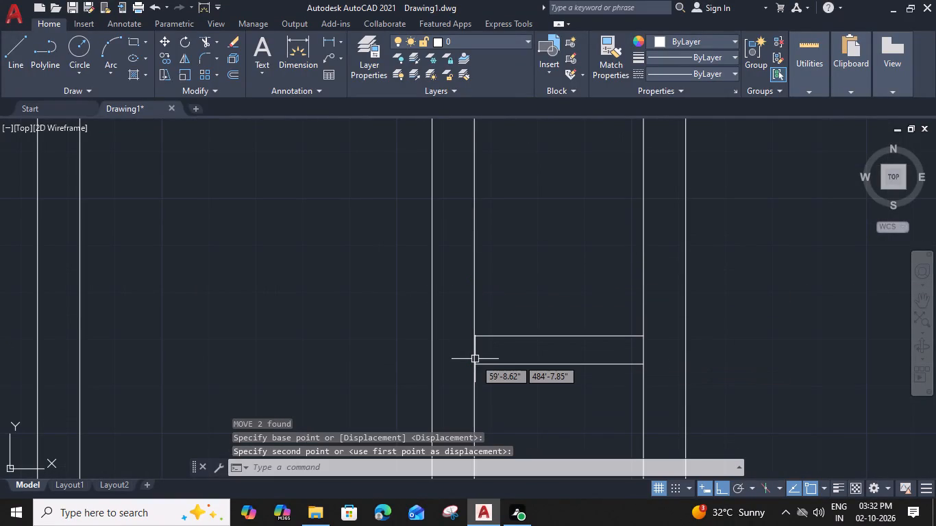
Trim the narrow room's left inner wall line between the two moved partition lines.
{"action": "scroll", "coordinate": [475, 359], "scroll_direction": "down", "scroll_amount": 3}
{"action": "middle_click_drag", "start_coordinate": [480, 387], "coordinate": [474, 297]}
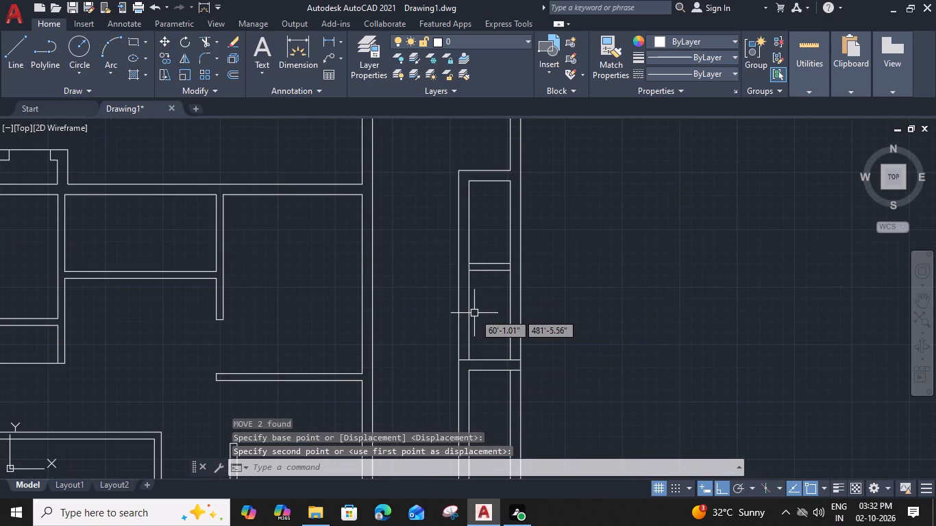
{"action": "key", "text": "t"}
{"action": "type", "text": "R"}
{"action": "key", "text": "space"}
{"action": "scroll", "coordinate": [473, 270], "scroll_direction": "up", "scroll_amount": 2}
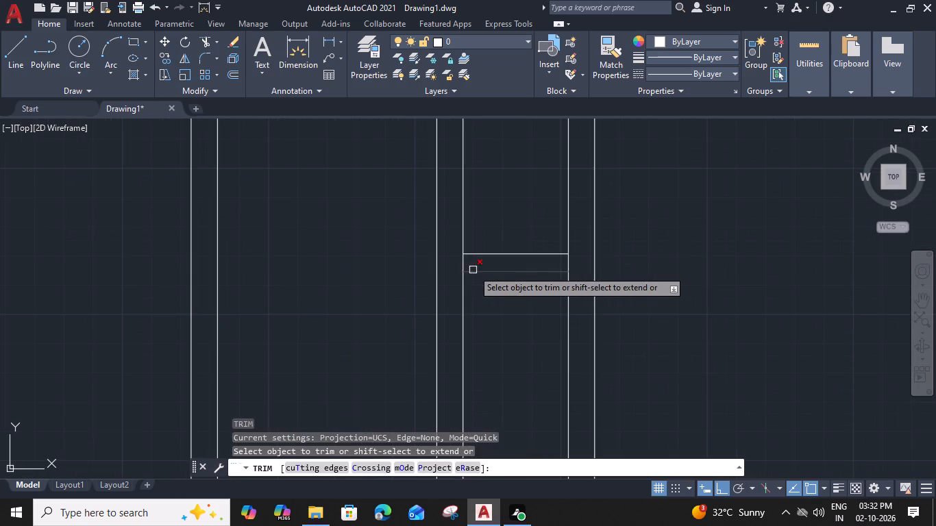
{"action": "left_click", "coordinate": [466, 265]}
{"action": "key", "text": "Escape"}
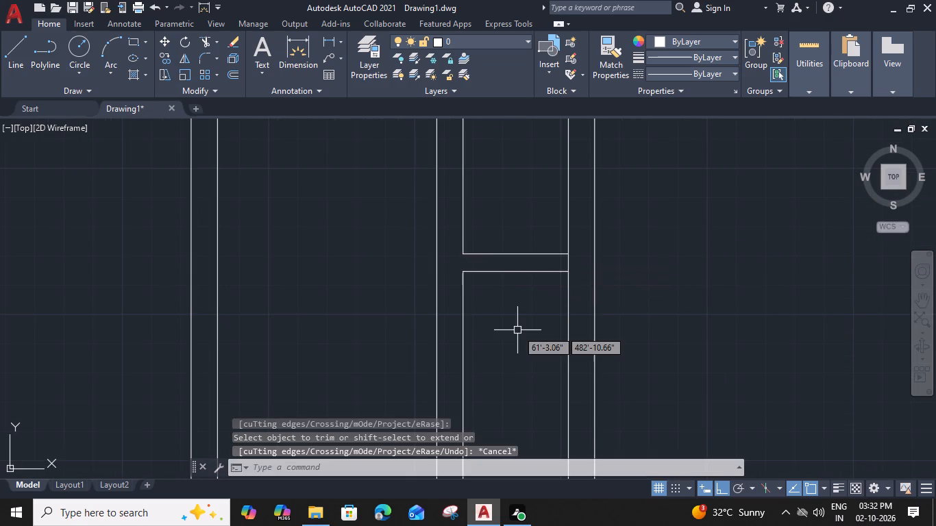
Draw a horizontal line across the space below the partition, starting at its left inner wall line's midpoint.
{"action": "key", "text": "l"}
{"action": "key", "text": "space"}
{"action": "scroll", "coordinate": [515, 328], "scroll_direction": "down", "scroll_amount": 1}
{"action": "middle_click_drag", "start_coordinate": [502, 336], "coordinate": [497, 299]}
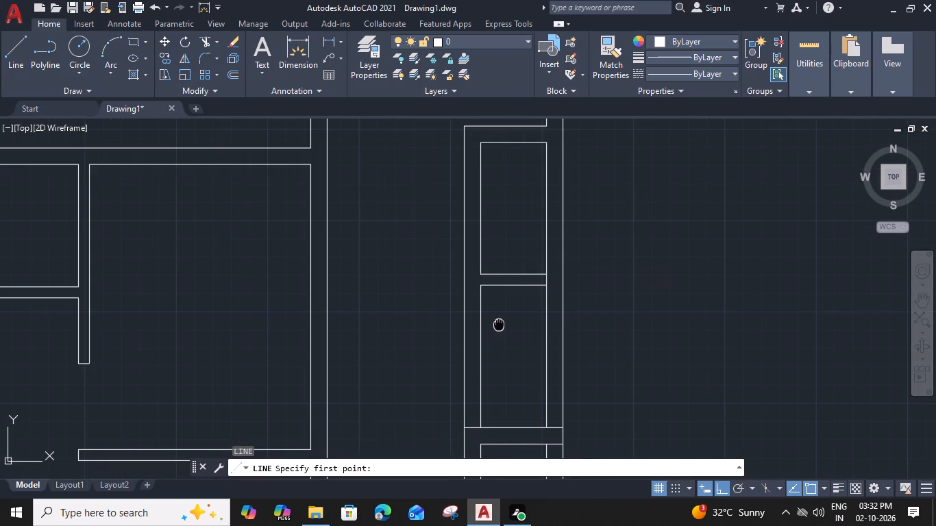
{"action": "left_click", "coordinate": [478, 329]}
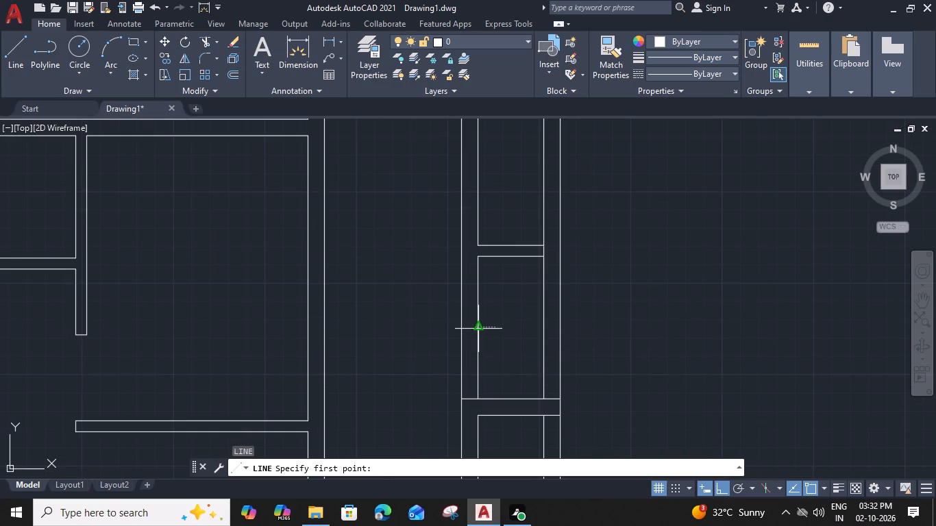
{"action": "left_click", "coordinate": [543, 327]}
{"action": "key", "text": "Escape"}
Offset the new horizontal line 6" upward to form a second partition.
{"action": "left_click", "coordinate": [521, 331]}
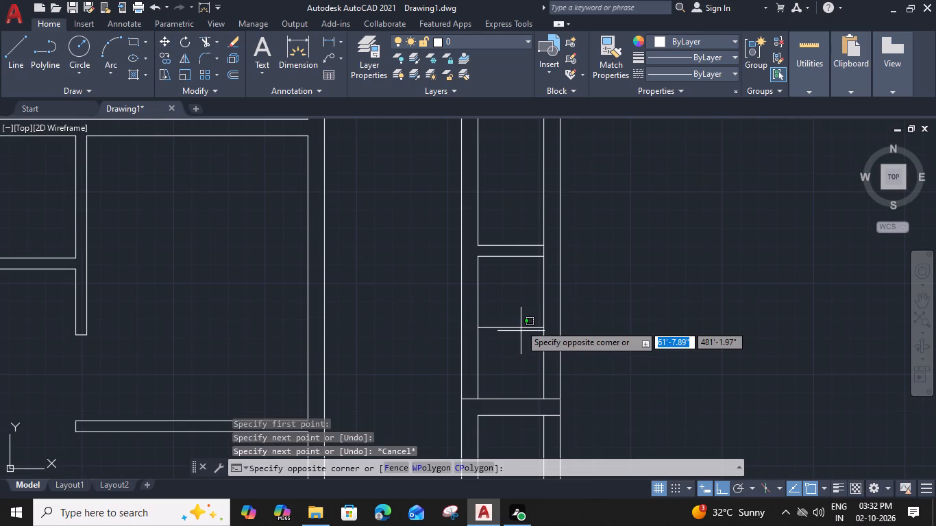
{"action": "left_click", "coordinate": [507, 316]}
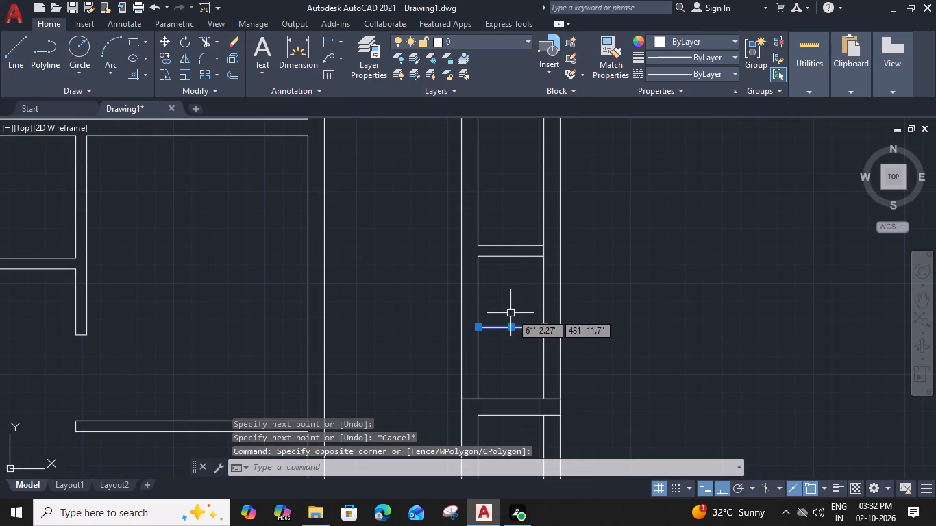
{"action": "type", "text": "O"}
{"action": "key", "text": "space"}
{"action": "type", "text": "6\""}
{"action": "key", "text": "Return"}
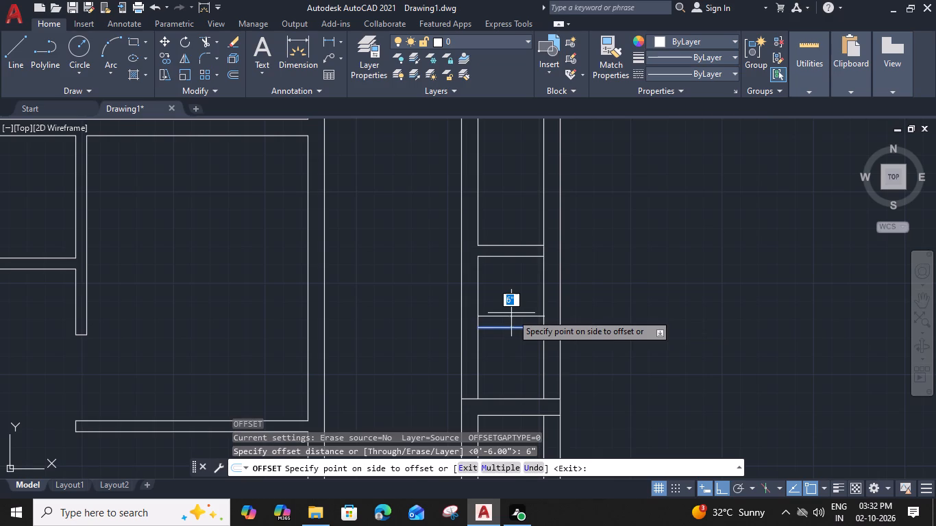
{"action": "left_click", "coordinate": [512, 314]}
{"action": "key", "text": "Escape"}
Trim both inner side wall lines of the narrow room between the second partition's two lines.
{"action": "type", "text": "TR"}
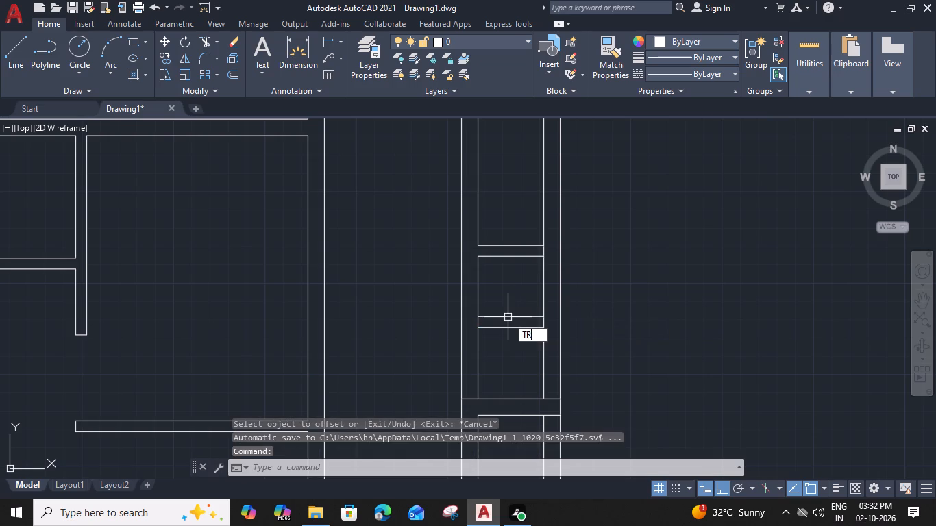
{"action": "key", "text": "space"}
{"action": "scroll", "coordinate": [454, 342], "scroll_direction": "up", "scroll_amount": 2}
{"action": "left_click", "coordinate": [513, 298]}
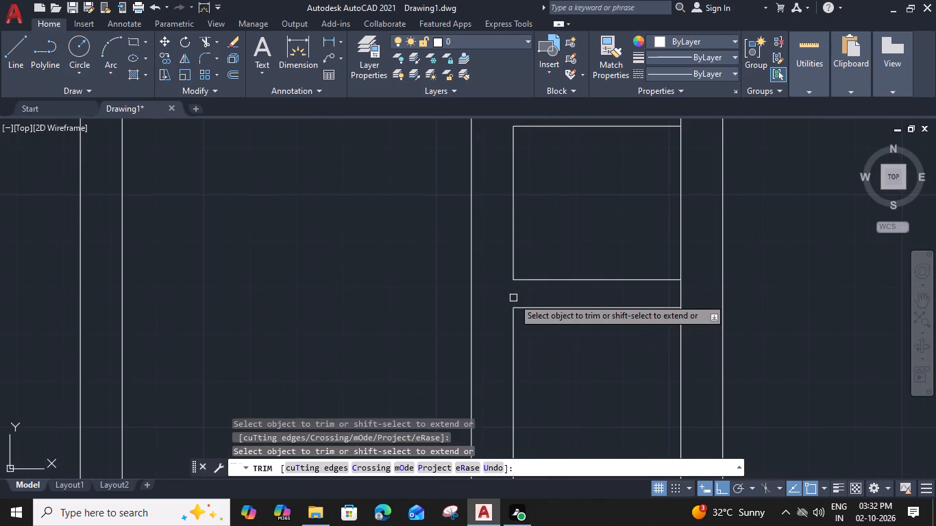
{"action": "left_click", "coordinate": [682, 292]}
{"action": "scroll", "coordinate": [681, 290], "scroll_direction": "down", "scroll_amount": 2}
{"action": "middle_click_drag", "start_coordinate": [643, 274], "coordinate": [642, 279]}
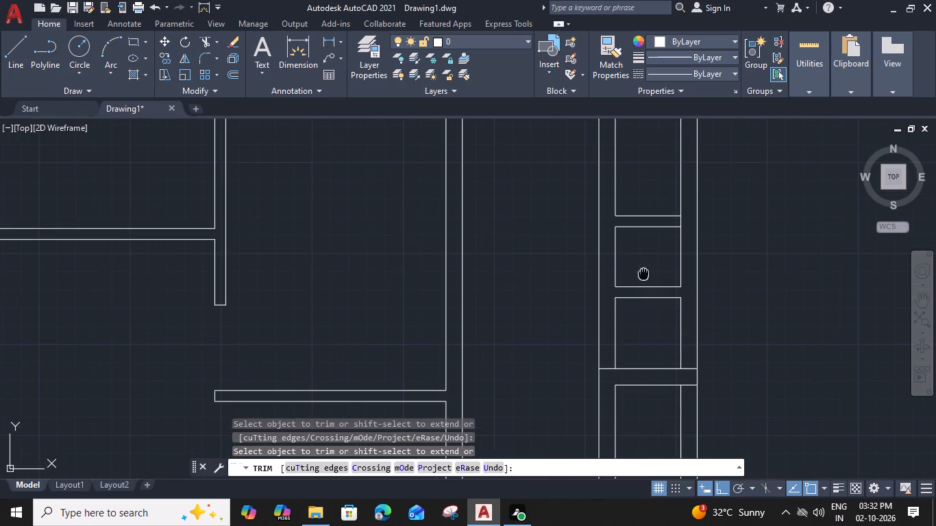
{"action": "middle_click_drag", "start_coordinate": [642, 279], "coordinate": [600, 353]}
{"action": "key", "text": "Escape"}
Extend the left inner wall line below the upper partition to close the gap between that partition's lines.
{"action": "type", "text": "EX"}
{"action": "key", "text": "space"}
{"action": "left_click", "coordinate": [571, 321]}
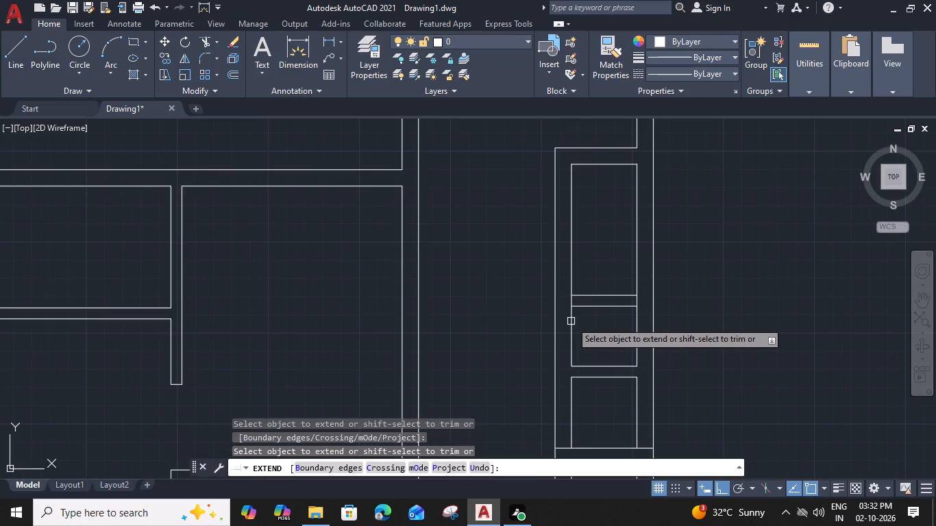
{"action": "key", "text": "Escape"}
Move the two lines of the upper partition upward along the left inner wall line.
{"action": "left_click_drag", "start_coordinate": [606, 283], "coordinate": [605, 290]}
{"action": "left_click", "coordinate": [597, 324]}
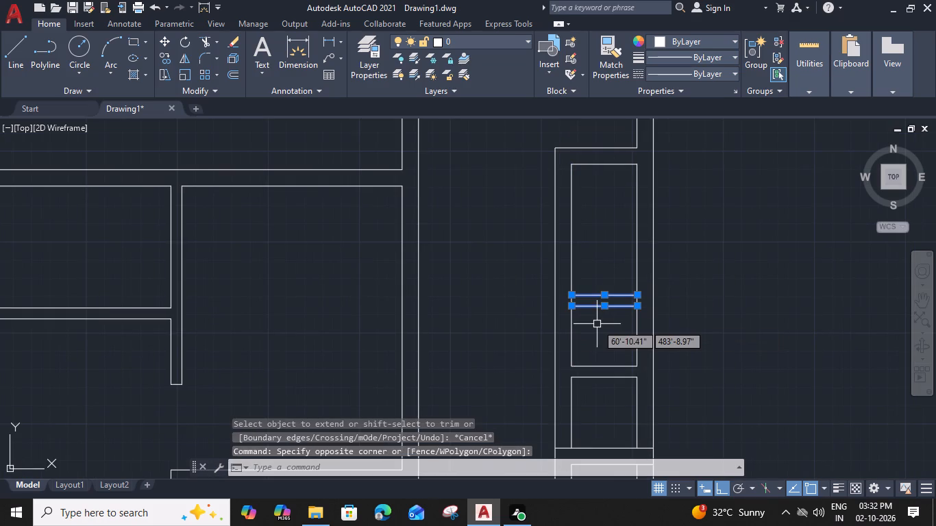
{"action": "type", "text": "M"}
{"action": "key", "text": "space"}
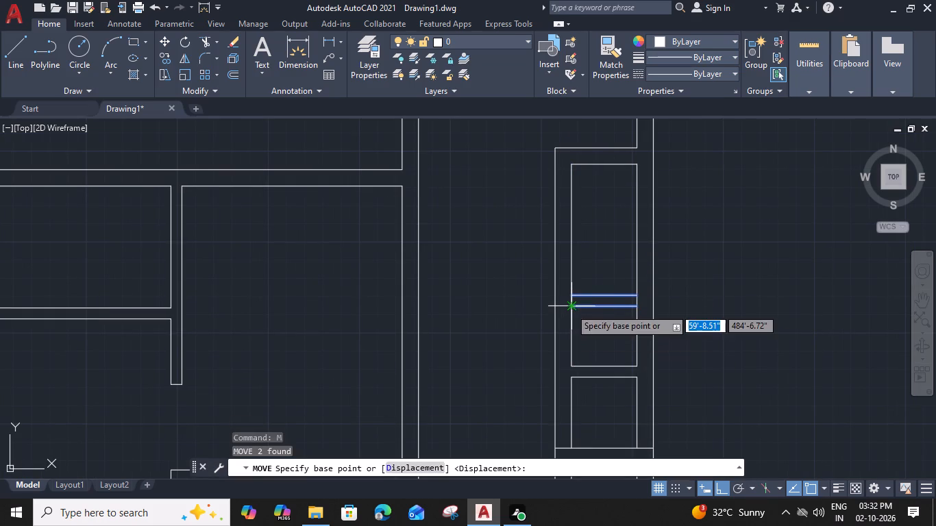
{"action": "left_click", "coordinate": [570, 308]}
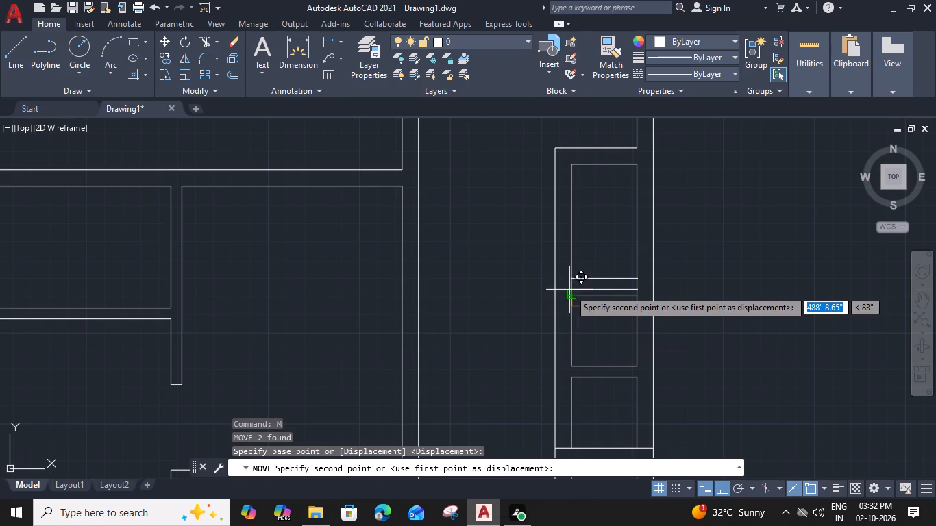
{"action": "scroll", "coordinate": [569, 289], "scroll_direction": "up", "scroll_amount": 3}
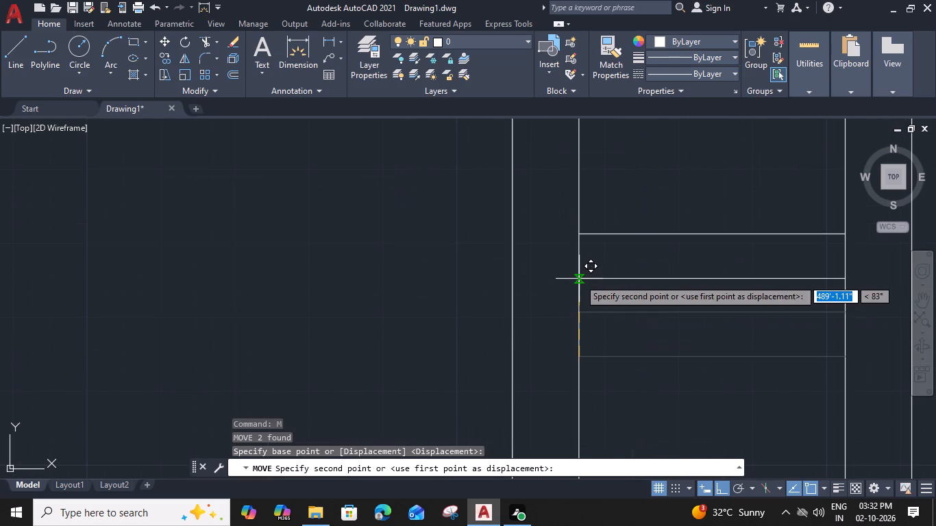
{"action": "left_click", "coordinate": [579, 279]}
Trim both inner side wall lines between the upper partition's two lines at their new position.
{"action": "type", "text": "TR"}
{"action": "key", "text": "space"}
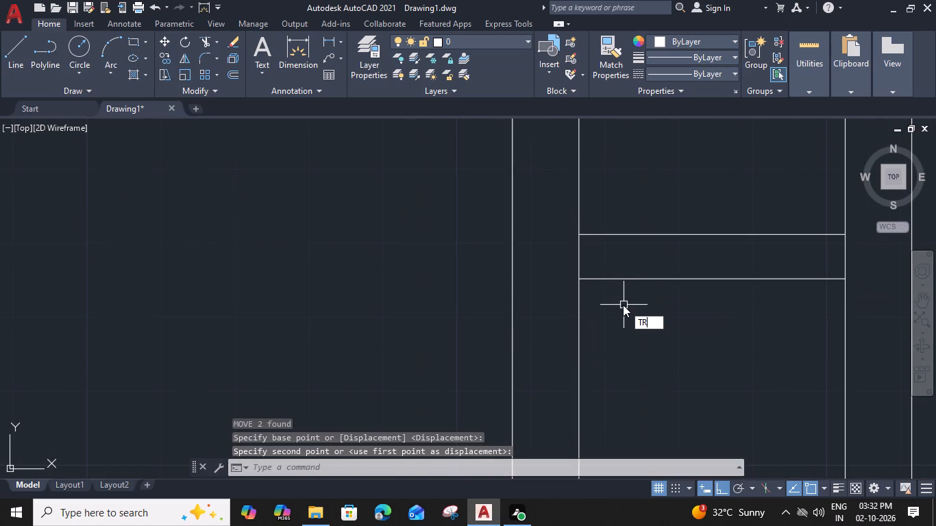
{"action": "left_click", "coordinate": [582, 260]}
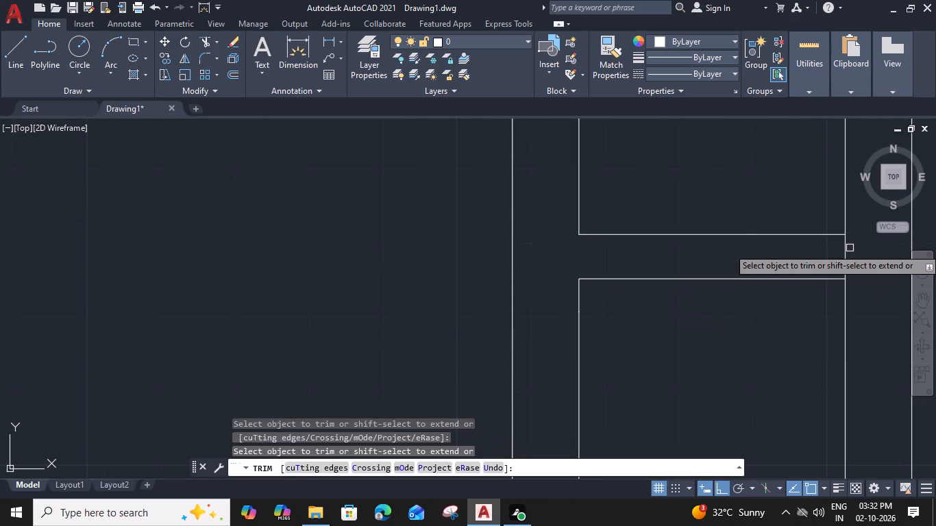
{"action": "left_click", "coordinate": [850, 248]}
{"action": "left_click", "coordinate": [839, 253]}
{"action": "key", "text": "Escape"}
Trim away both lines of the strip's right outer wall below the cross wall under the small rooms.
{"action": "scroll", "coordinate": [839, 253], "scroll_direction": "down", "scroll_amount": 3}
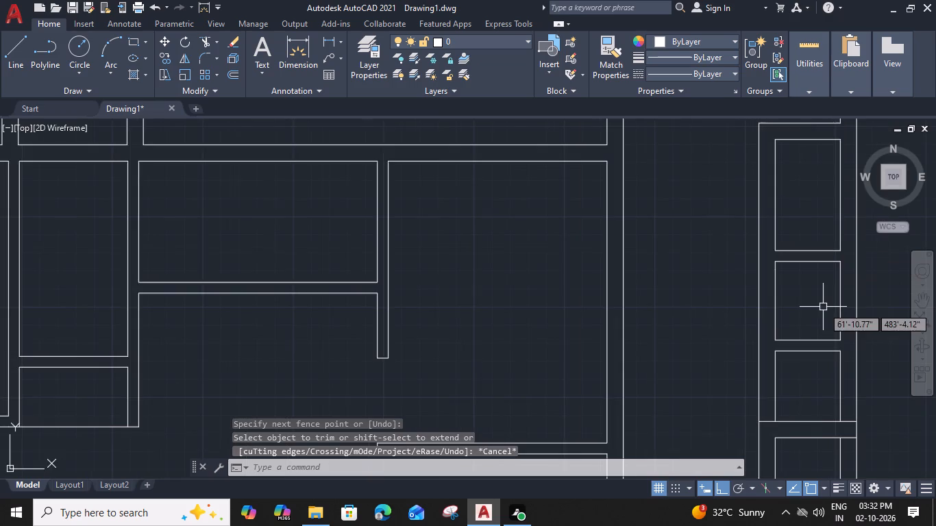
{"action": "middle_click_drag", "start_coordinate": [822, 307], "coordinate": [552, 334]}
{"action": "scroll", "coordinate": [626, 351], "scroll_direction": "down", "scroll_amount": 1}
{"action": "middle_click_drag", "start_coordinate": [627, 356], "coordinate": [581, 286]}
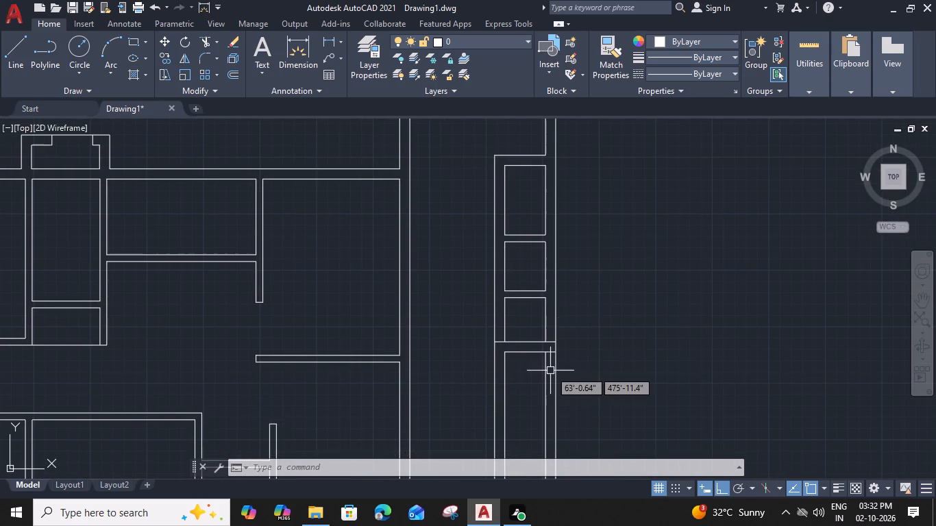
{"action": "middle_click_drag", "start_coordinate": [547, 347], "coordinate": [545, 310]}
{"action": "key", "text": "t"}
{"action": "key", "text": "r"}
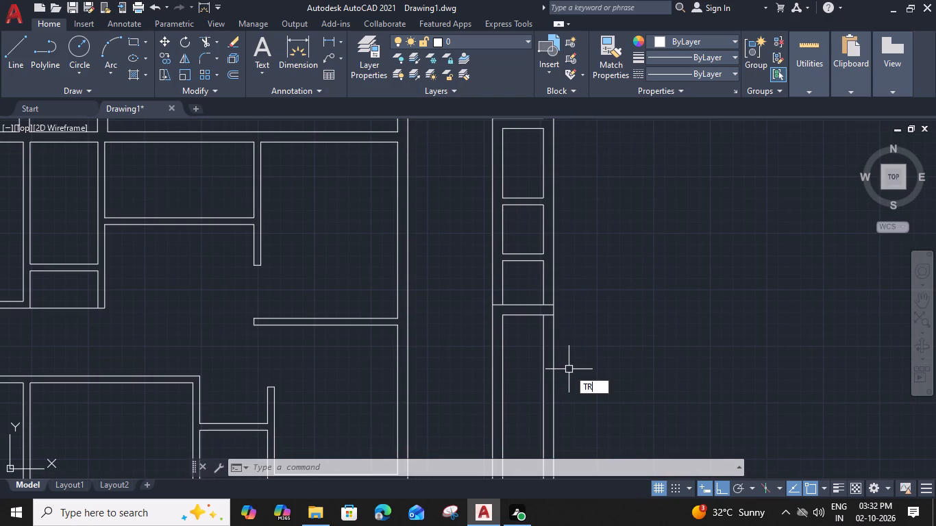
{"action": "key", "text": "space"}
{"action": "left_click", "coordinate": [579, 362]}
{"action": "left_click", "coordinate": [544, 380]}
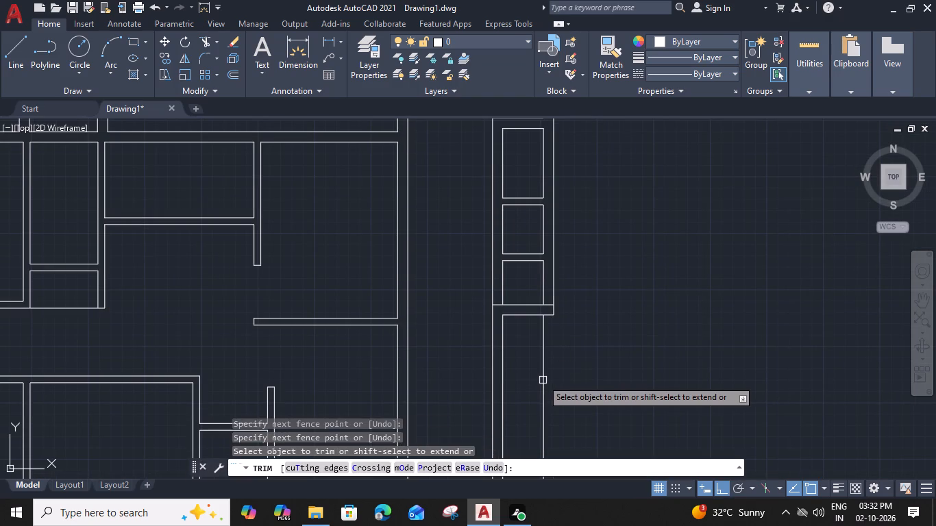
{"action": "left_click", "coordinate": [541, 377]}
{"action": "scroll", "coordinate": [543, 377], "scroll_direction": "down", "scroll_amount": 2}
{"action": "middle_click_drag", "start_coordinate": [554, 400], "coordinate": [532, 194]}
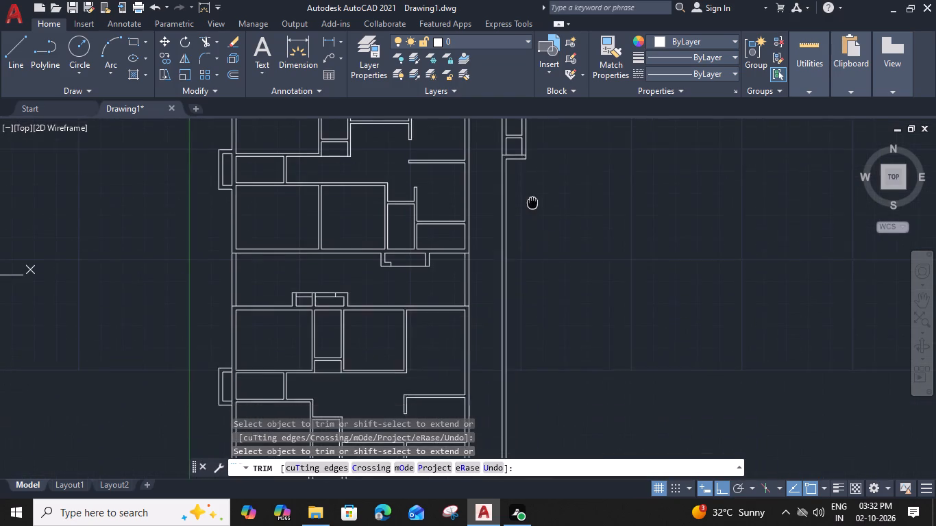
{"action": "middle_click_drag", "start_coordinate": [532, 194], "coordinate": [534, 179]}
{"action": "middle_click_drag", "start_coordinate": [534, 194], "coordinate": [528, 282]}
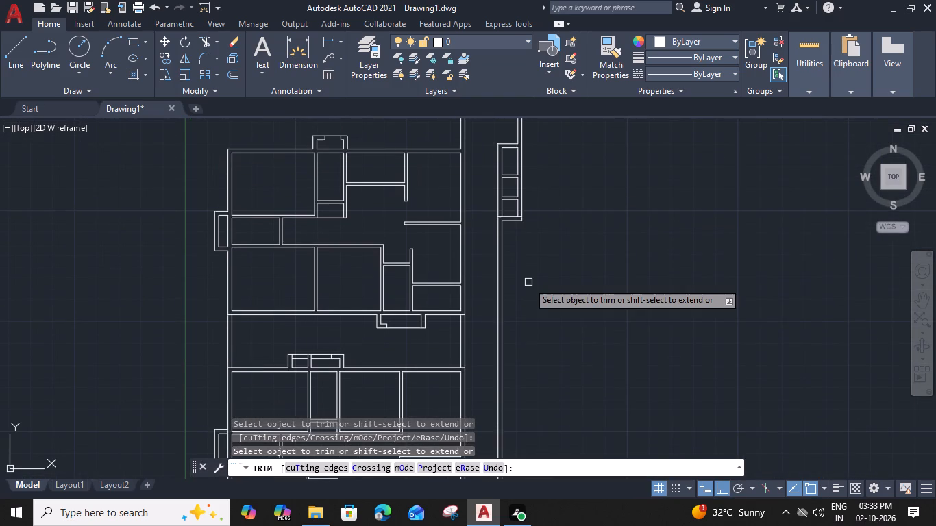
{"action": "key", "text": "Escape"}
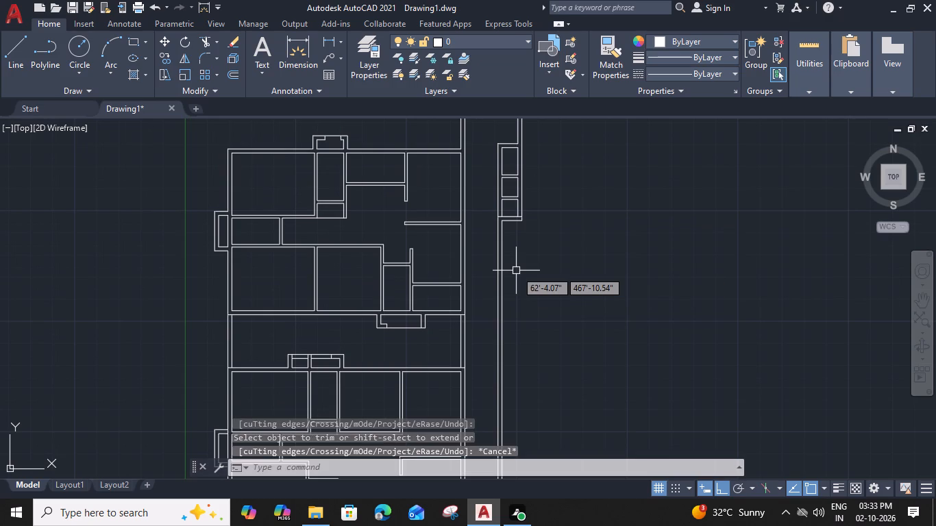
Offset the lower line of the cross wall under the small rooms 10' downward, then offset that copy another 9" down.
{"action": "scroll", "coordinate": [513, 301], "scroll_direction": "down", "scroll_amount": 2}
{"action": "middle_click_drag", "start_coordinate": [528, 348], "coordinate": [532, 199]}
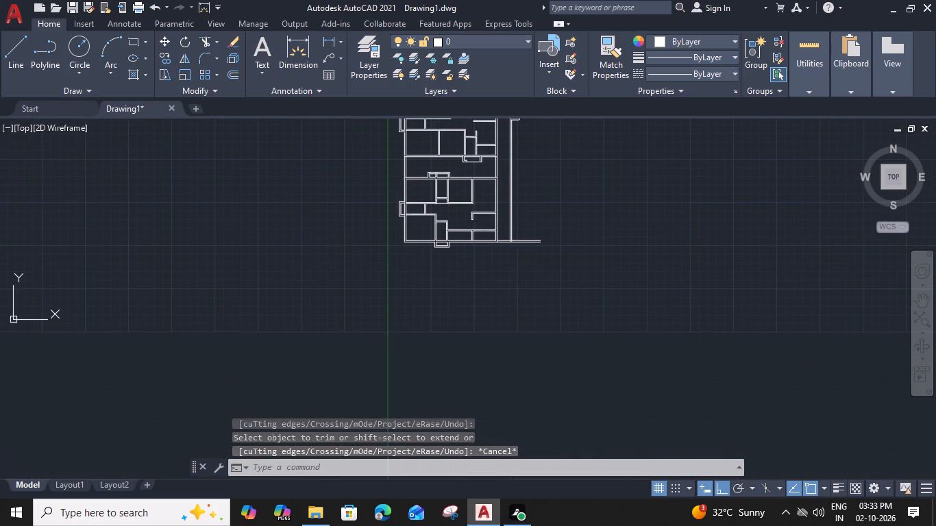
{"action": "middle_click_drag", "start_coordinate": [532, 199], "coordinate": [530, 307]}
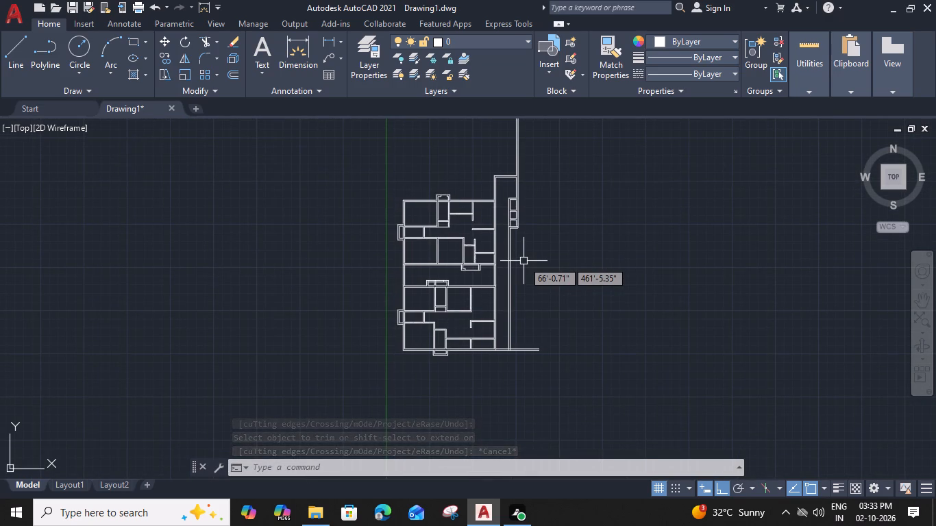
{"action": "middle_click_drag", "start_coordinate": [522, 263], "coordinate": [530, 325]}
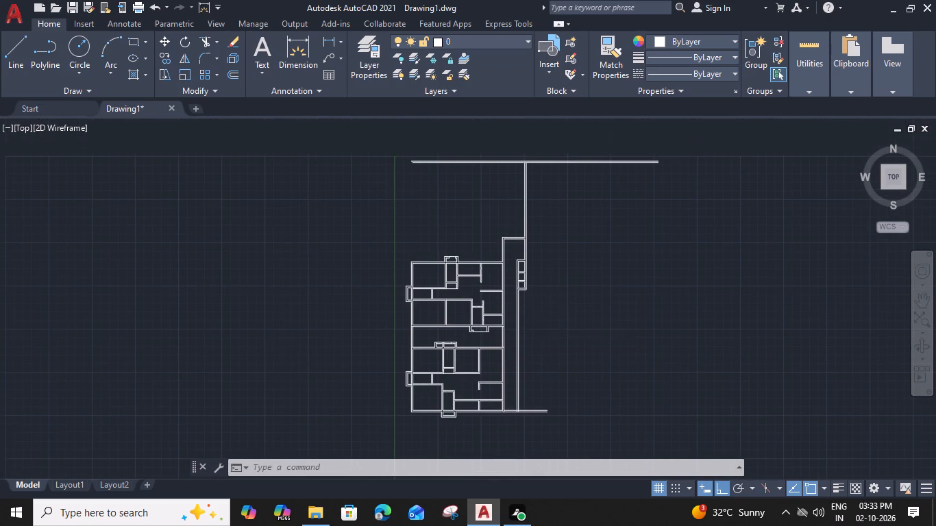
{"action": "scroll", "coordinate": [526, 295], "scroll_direction": "up", "scroll_amount": 4}
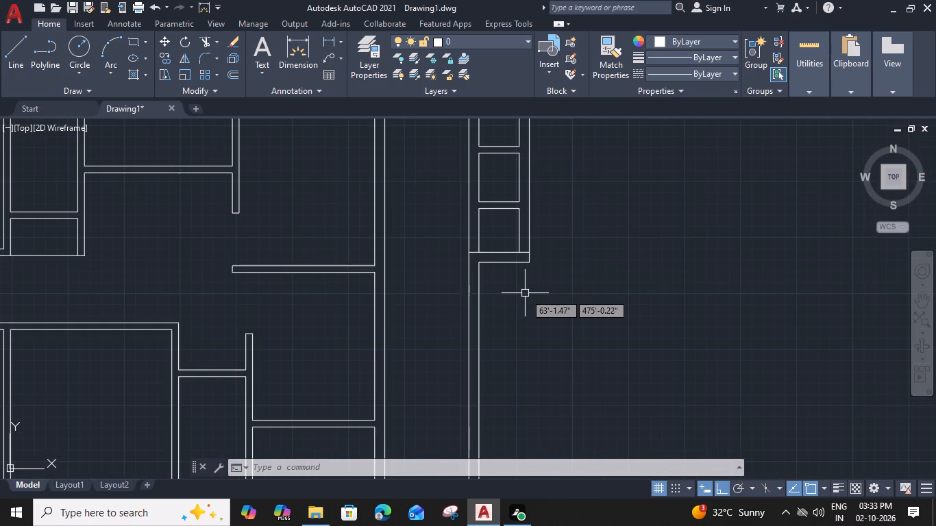
{"action": "left_click", "coordinate": [515, 262]}
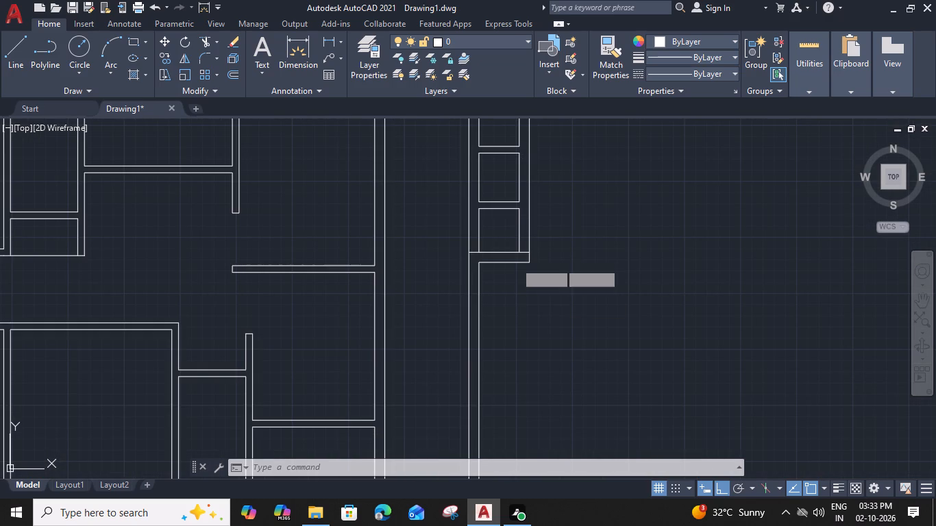
{"action": "key", "text": "o"}
{"action": "key", "text": "space"}
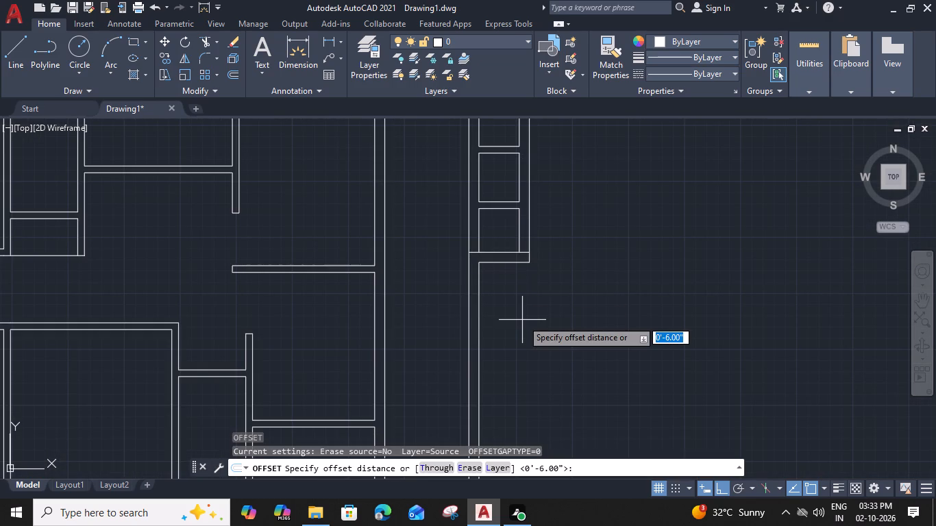
{"action": "type", "text": "10'"}
{"action": "key", "text": "space"}
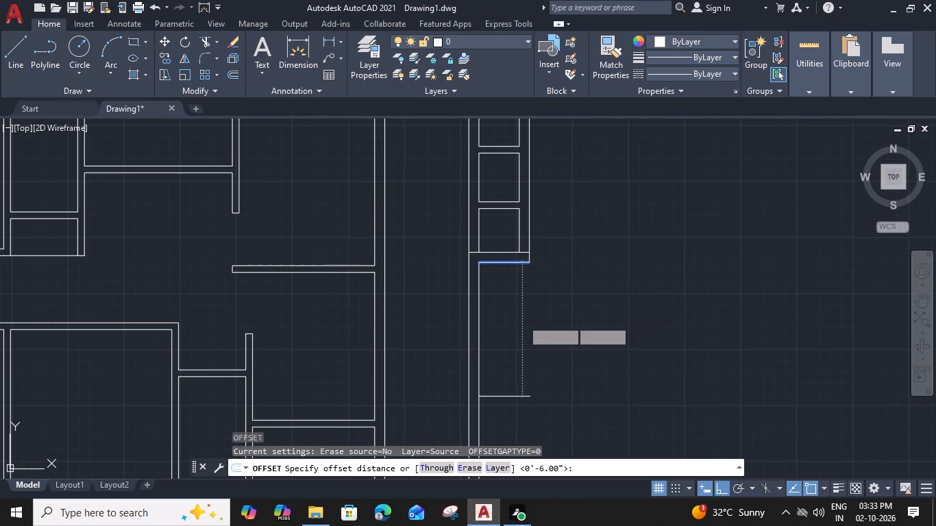
{"action": "scroll", "coordinate": [522, 320], "scroll_direction": "down", "scroll_amount": 2}
{"action": "left_click", "coordinate": [525, 331]}
{"action": "scroll", "coordinate": [523, 339], "scroll_direction": "up", "scroll_amount": 3}
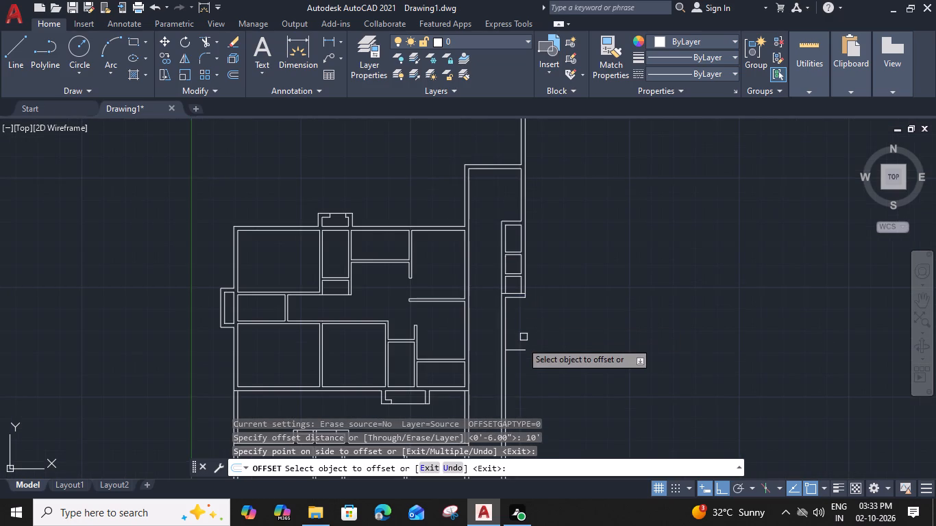
{"action": "middle_click_drag", "start_coordinate": [518, 312], "coordinate": [518, 301]}
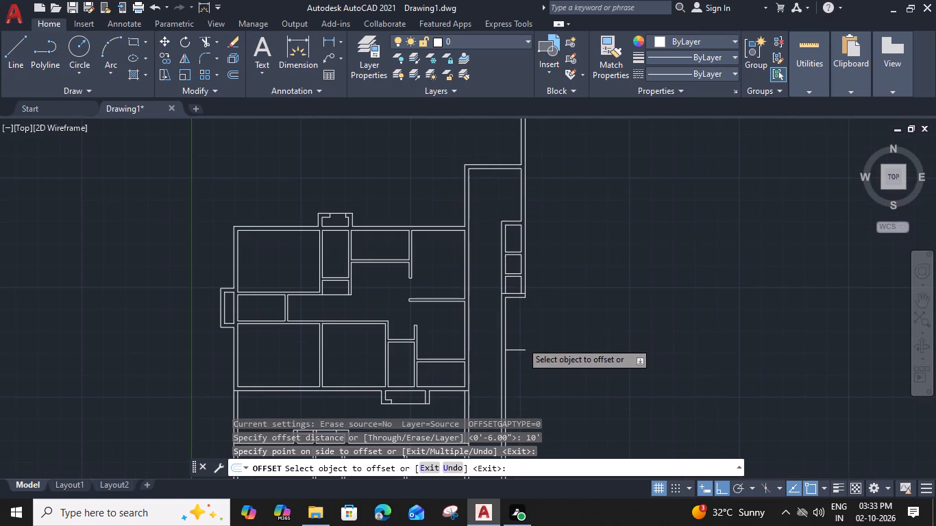
{"action": "left_click", "coordinate": [518, 355]}
{"action": "key", "text": "9"}
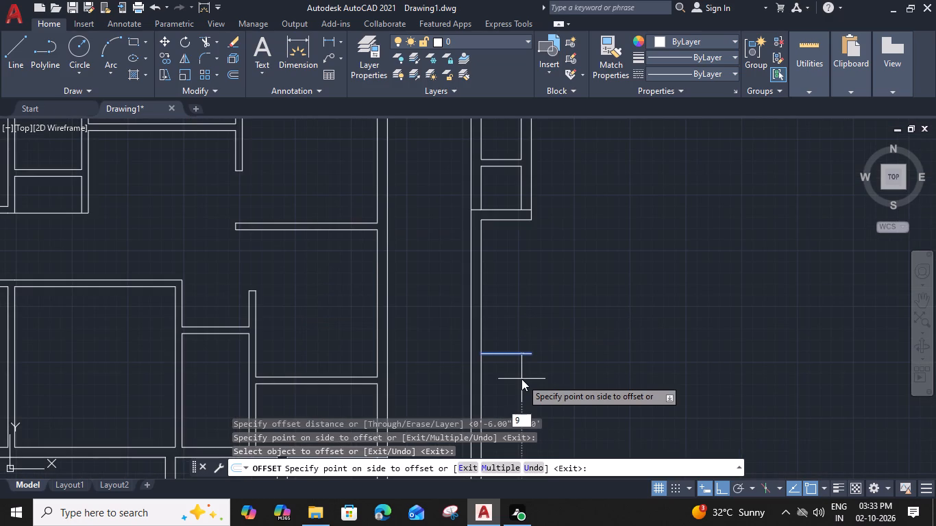
{"action": "key", "text": "shift+quotedbl"}
{"action": "key", "text": "Return"}
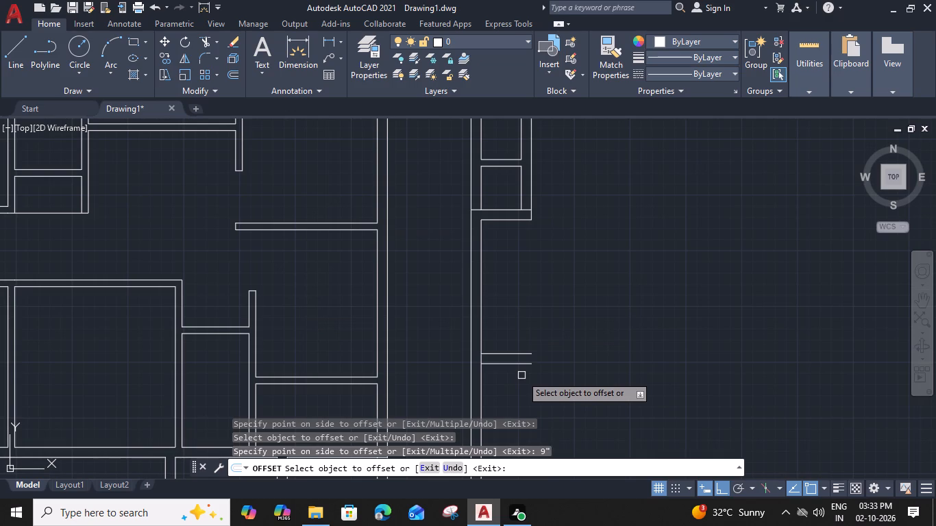
Offset the strip's remaining wall line below the cross wall 7'3" outward, and offset that copy 9" further out.
{"action": "left_click", "coordinate": [481, 279]}
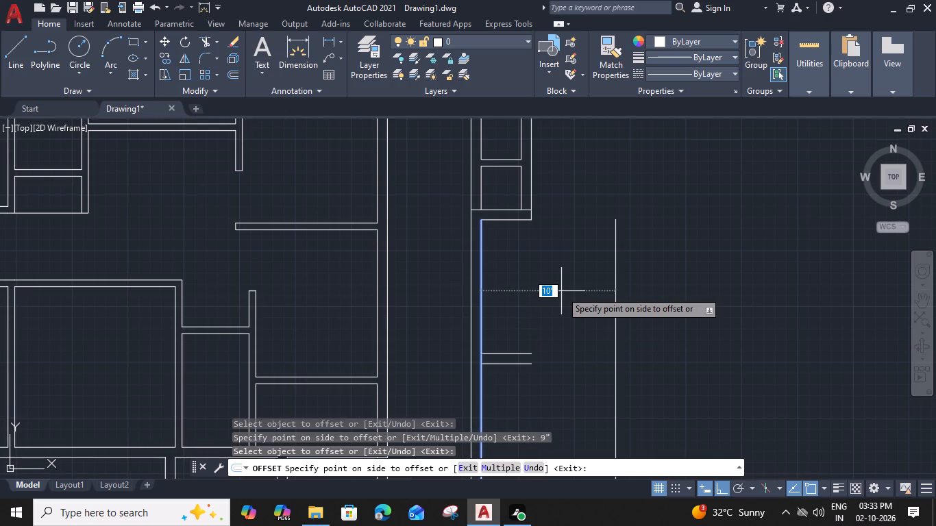
{"action": "key", "text": "7"}
{"action": "key", "text": "apostrophe"}
{"action": "type", "text": "3\""}
{"action": "key", "text": "Return"}
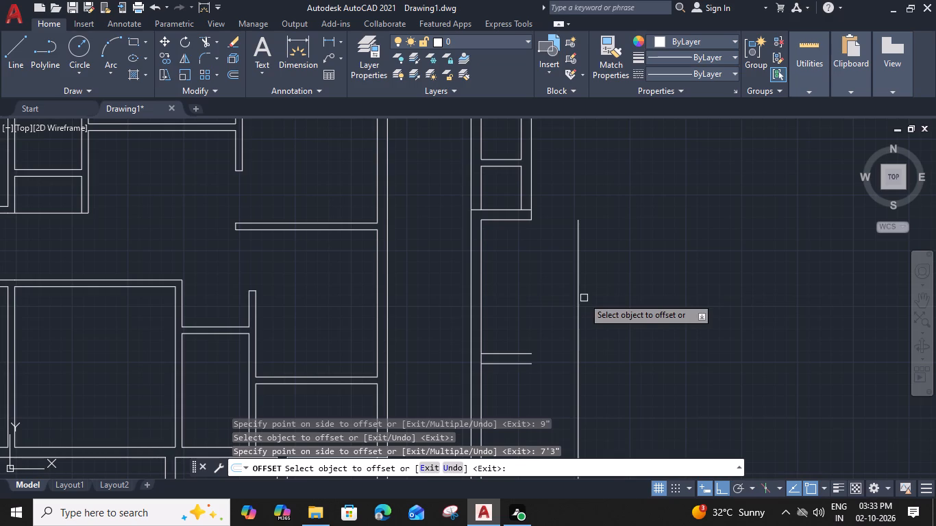
{"action": "left_click", "coordinate": [576, 292]}
{"action": "key", "text": "9"}
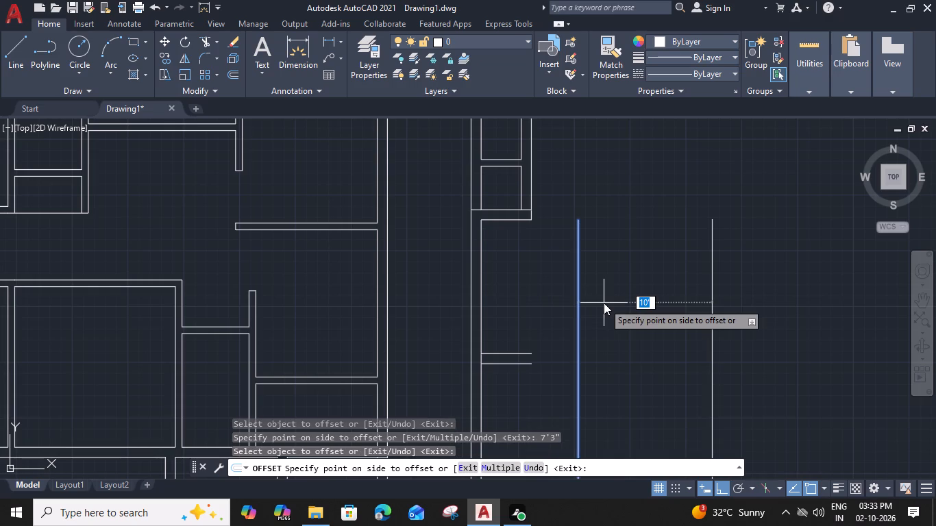
{"action": "key", "text": "shift+quotedbl"}
{"action": "key", "text": "Return"}
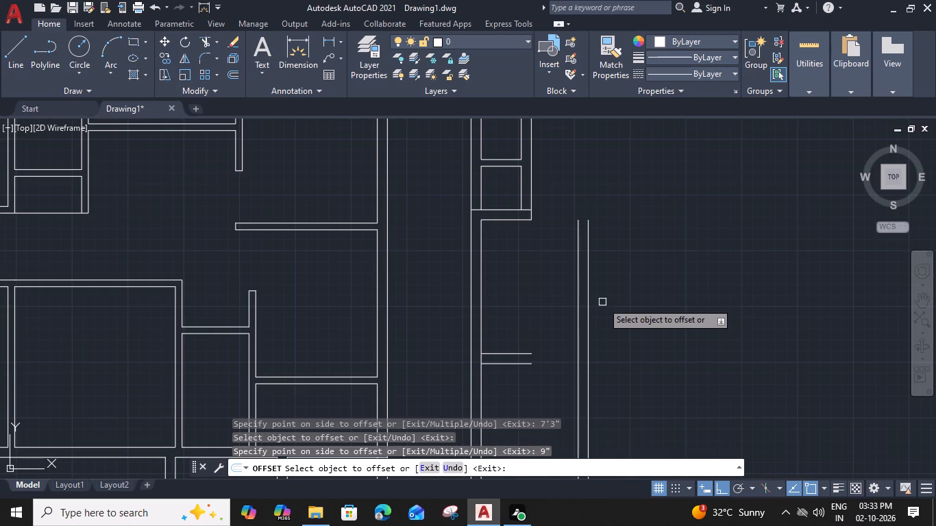
Extend the cross wall's lower line and the new room's bottom inner line to the inner side line, and the bottom outer line to the outer side line.
{"action": "key", "text": "Escape"}
{"action": "type", "text": "EX"}
{"action": "key", "text": "space"}
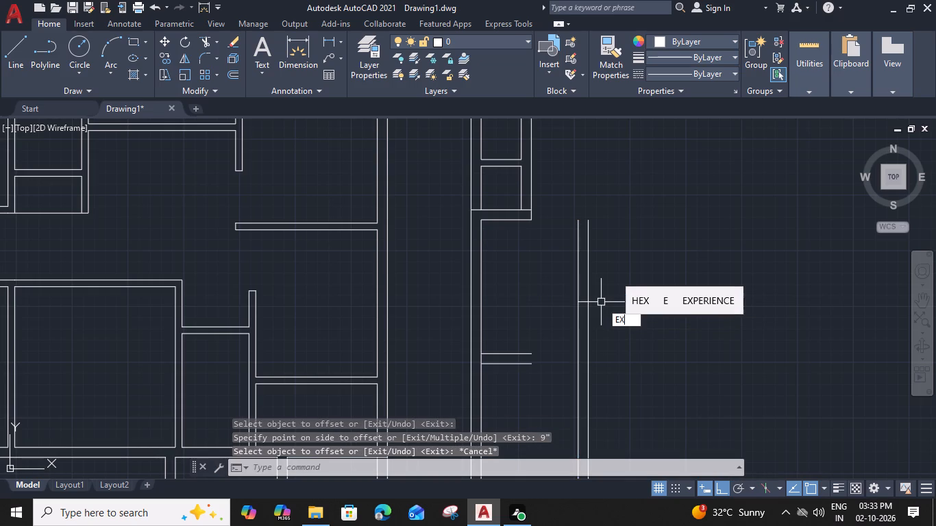
{"action": "left_click", "coordinate": [513, 219]}
{"action": "left_click", "coordinate": [521, 355]}
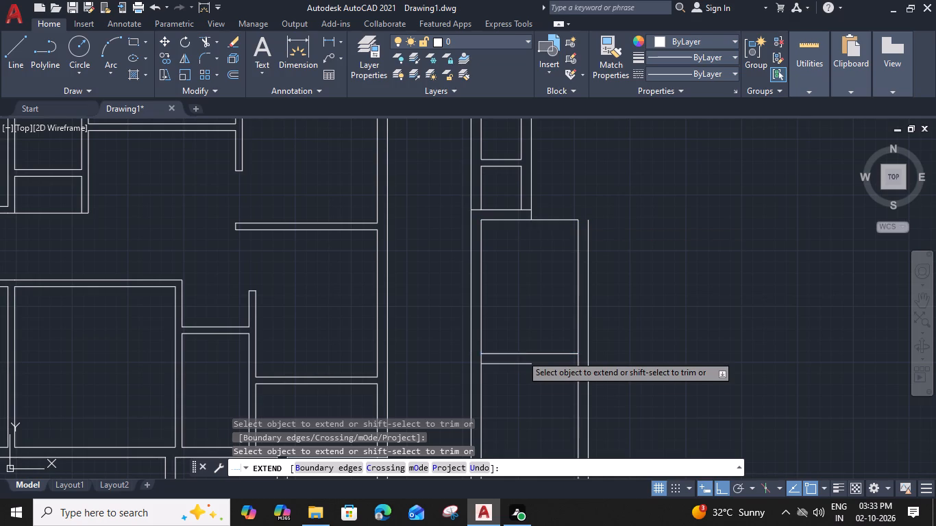
{"action": "left_click", "coordinate": [522, 365]}
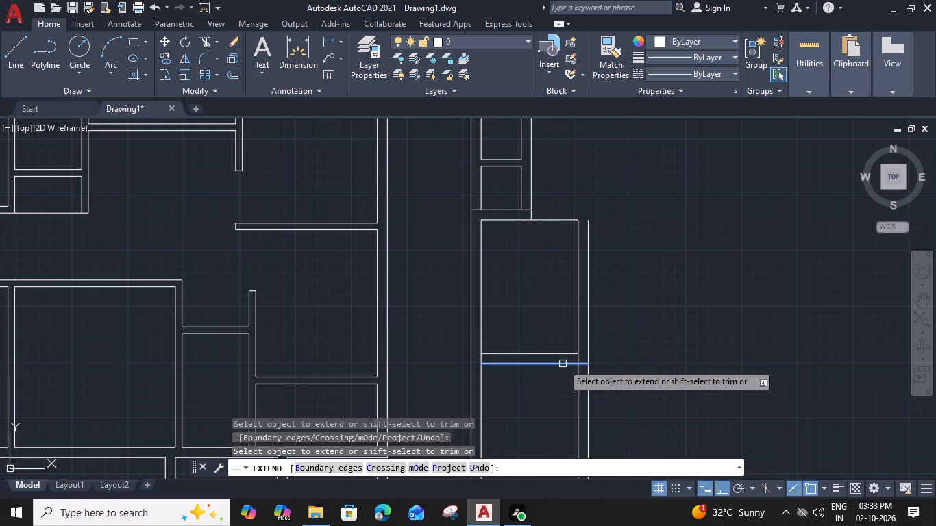
{"action": "left_click", "coordinate": [564, 364]}
Trim the new side wall lines below the room's bottom wall and the inner side lines between that wall's two lines.
{"action": "left_click", "coordinate": [585, 386], "text": "shift"}
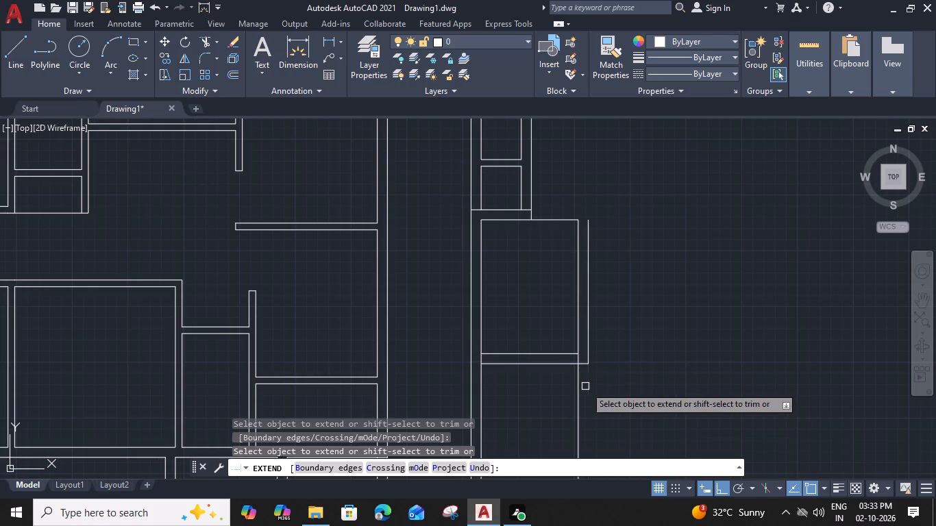
{"action": "left_click", "coordinate": [579, 382], "text": "shift"}
{"action": "scroll", "coordinate": [579, 353], "scroll_direction": "up", "scroll_amount": 2}
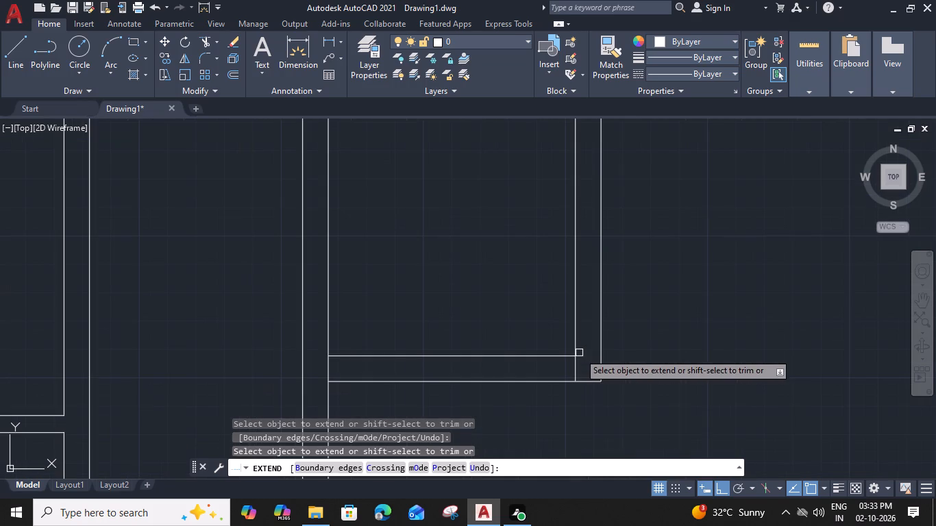
{"action": "left_click", "coordinate": [573, 374], "text": "shift"}
{"action": "scroll", "coordinate": [572, 373], "scroll_direction": "down", "scroll_amount": 2}
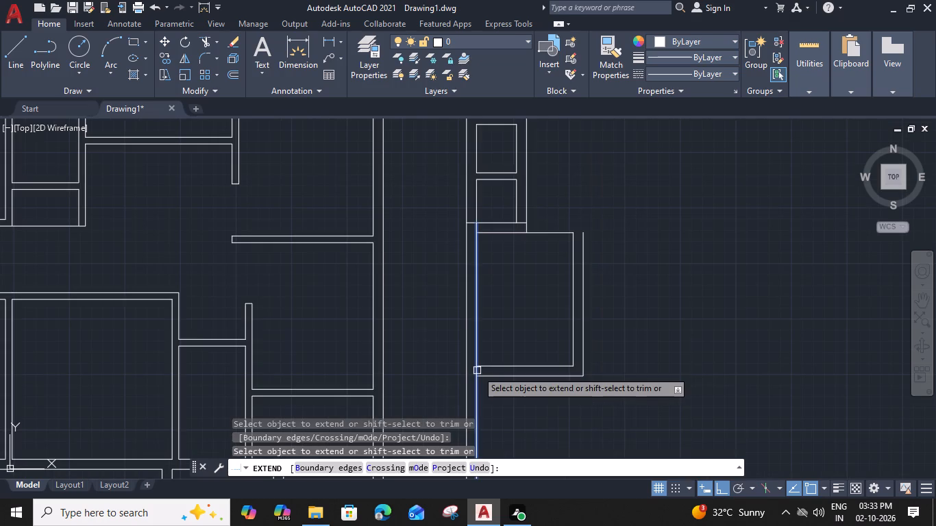
{"action": "scroll", "coordinate": [477, 373], "scroll_direction": "up", "scroll_amount": 3, "text": "shift"}
{"action": "left_click", "coordinate": [476, 372], "text": "shift"}
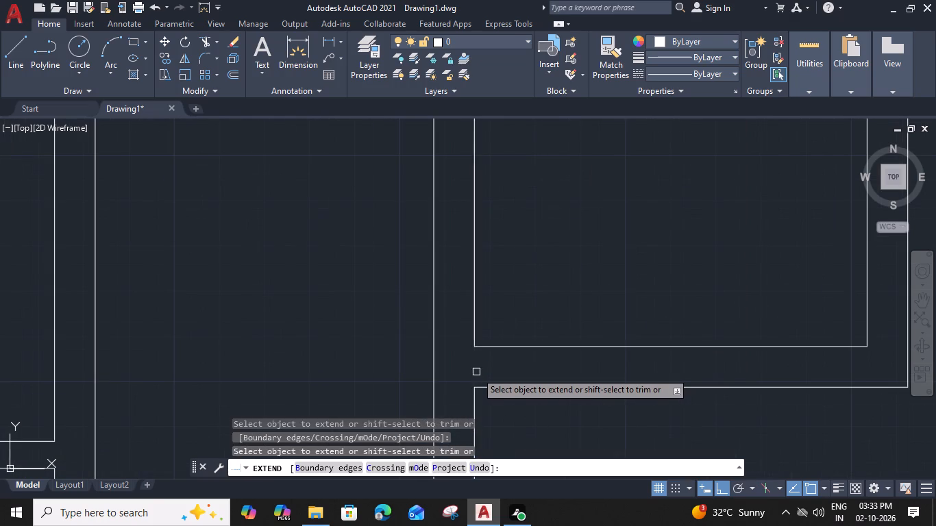
{"action": "scroll", "coordinate": [476, 372], "scroll_direction": "down", "scroll_amount": 3}
{"action": "middle_click_drag", "start_coordinate": [534, 273], "coordinate": [534, 281]}
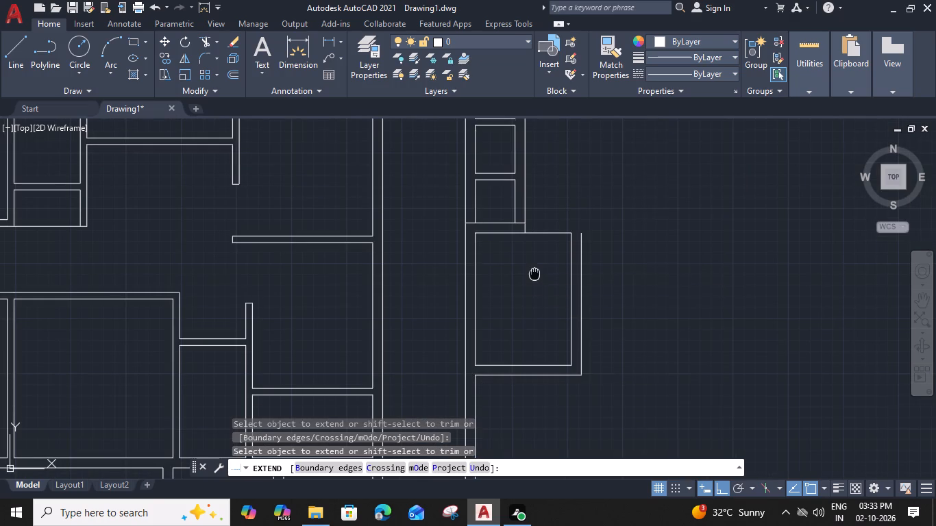
{"action": "middle_click_drag", "start_coordinate": [534, 281], "coordinate": [532, 322]}
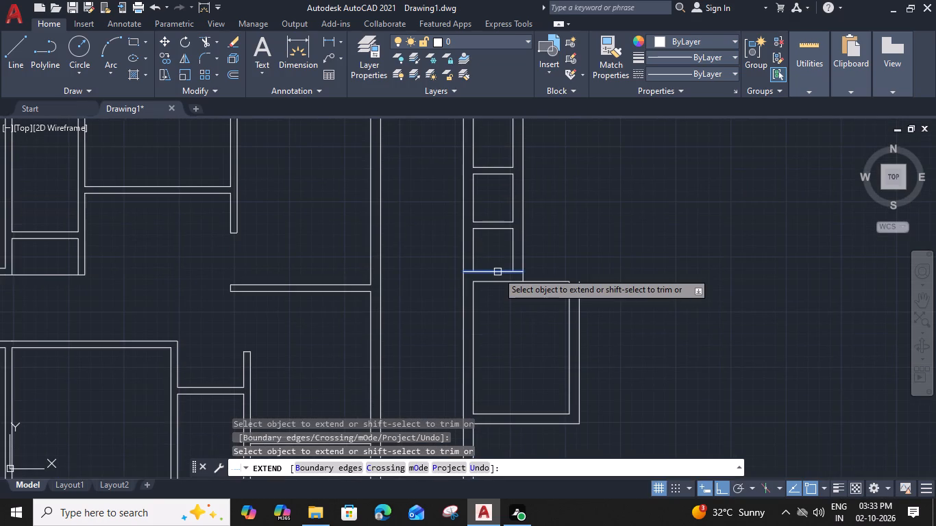
{"action": "key", "text": "Escape"}
Fillet the new room's outer side line with the cross wall's upper line at radius 0 to form a square corner.
{"action": "type", "text": "F"}
{"action": "key", "text": "space"}
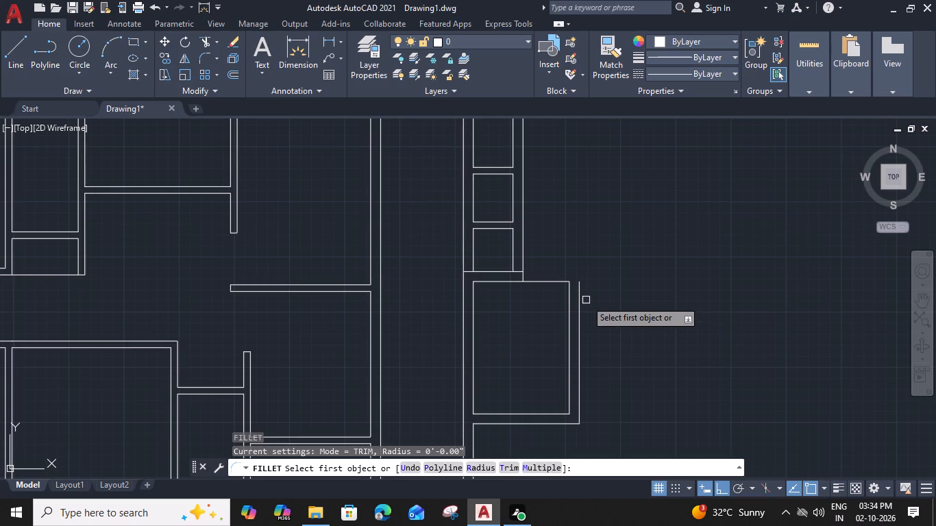
{"action": "left_click", "coordinate": [582, 299]}
{"action": "left_click", "coordinate": [490, 273]}
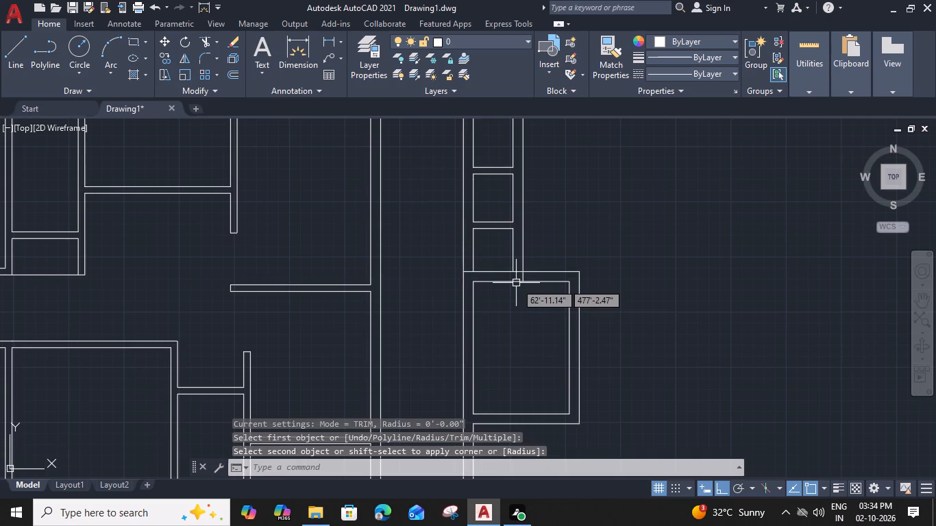
Trim the line stub inside the cross wall and the cross wall's upper line where the small rooms' outer wall joins.
{"action": "key", "text": "t"}
{"action": "type", "text": "RV"}
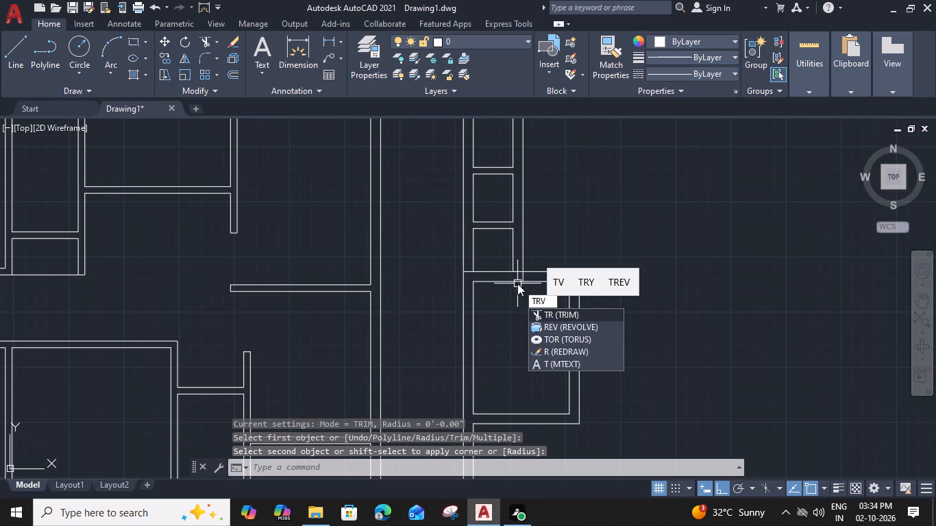
{"action": "key", "text": "space"}
{"action": "scroll", "coordinate": [517, 280], "scroll_direction": "up", "scroll_amount": 2}
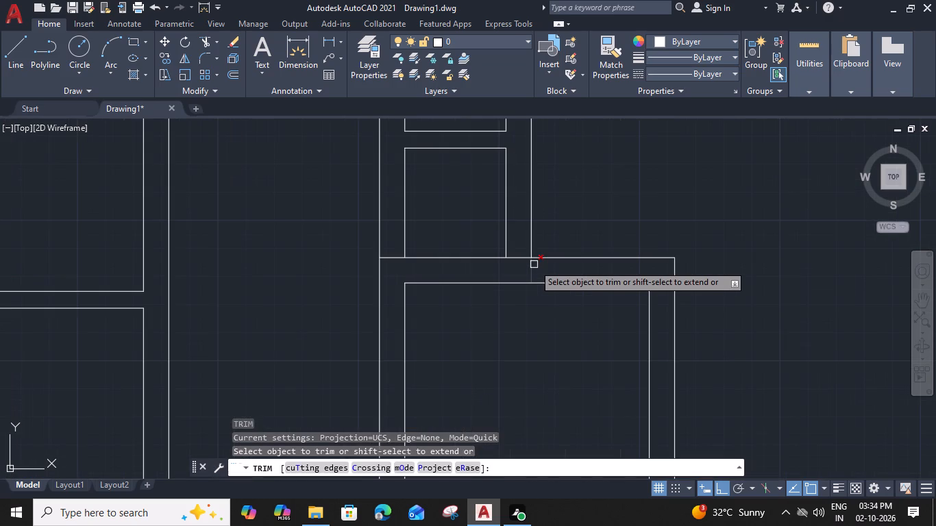
{"action": "left_click", "coordinate": [533, 269]}
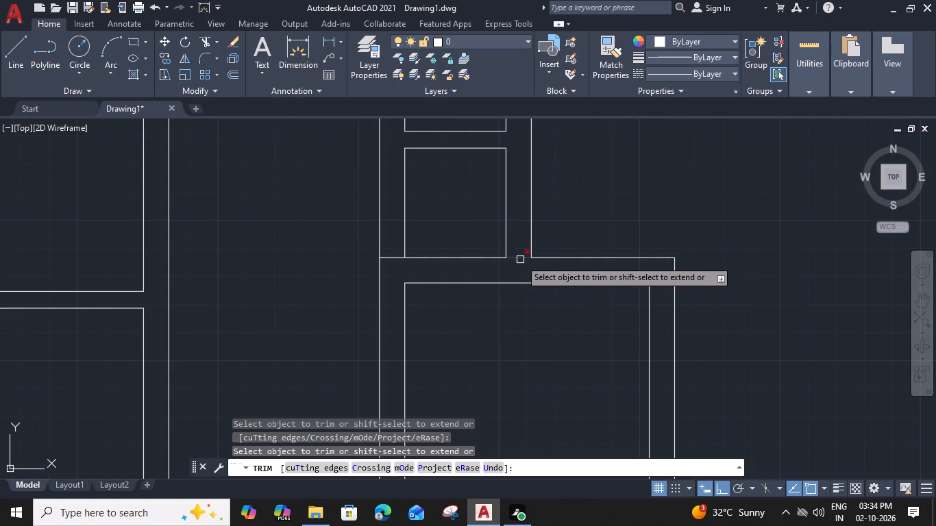
{"action": "left_click", "coordinate": [520, 260]}
{"action": "key", "text": "Escape"}
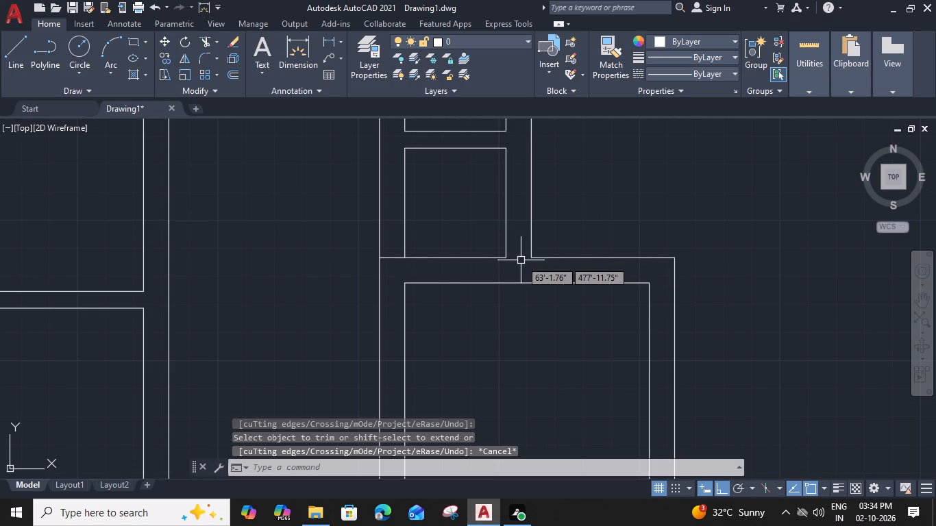
Offset the new room's bottom outer line 10'6" downward.
{"action": "scroll", "coordinate": [521, 250], "scroll_direction": "down", "scroll_amount": 2}
{"action": "middle_click_drag", "start_coordinate": [502, 338], "coordinate": [466, 238]}
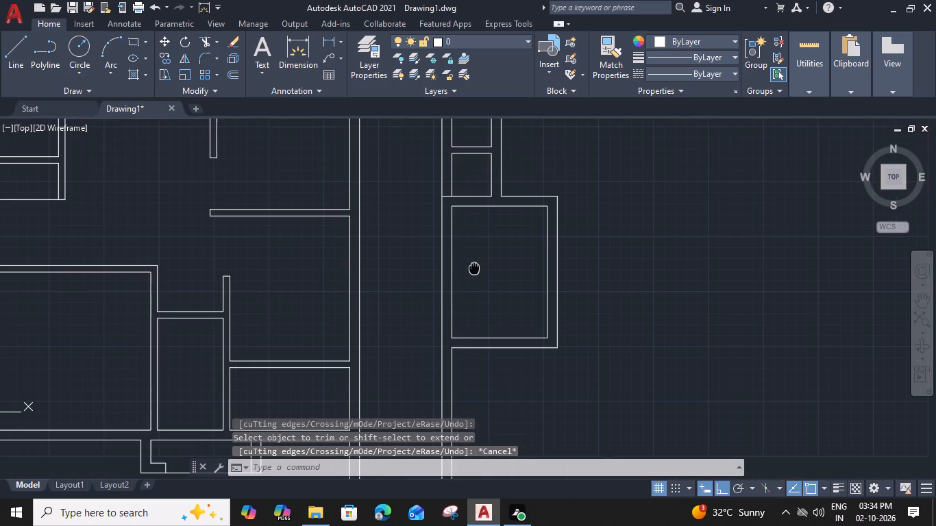
{"action": "middle_click_drag", "start_coordinate": [466, 238], "coordinate": [466, 241]}
{"action": "middle_click_drag", "start_coordinate": [470, 331], "coordinate": [472, 281]}
{"action": "left_click", "coordinate": [487, 258]}
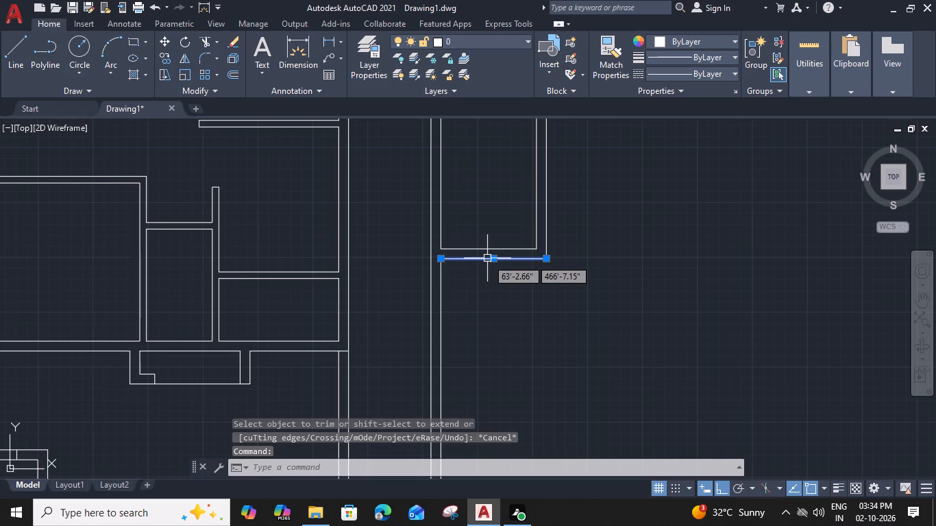
{"action": "type", "text": "O 10"}
{"action": "key", "text": "apostrophe"}
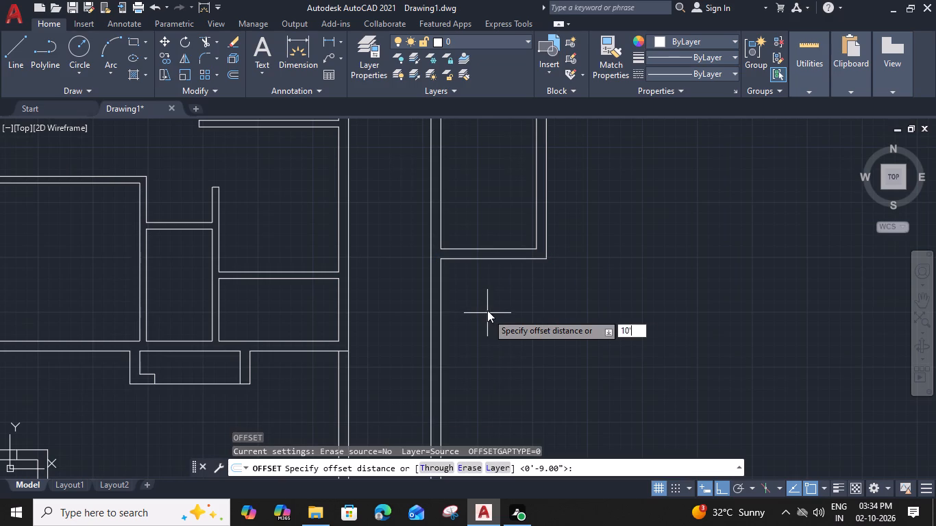
{"action": "type", "text": "6\""}
{"action": "key", "text": "Return"}
{"action": "left_click", "coordinate": [487, 313]}
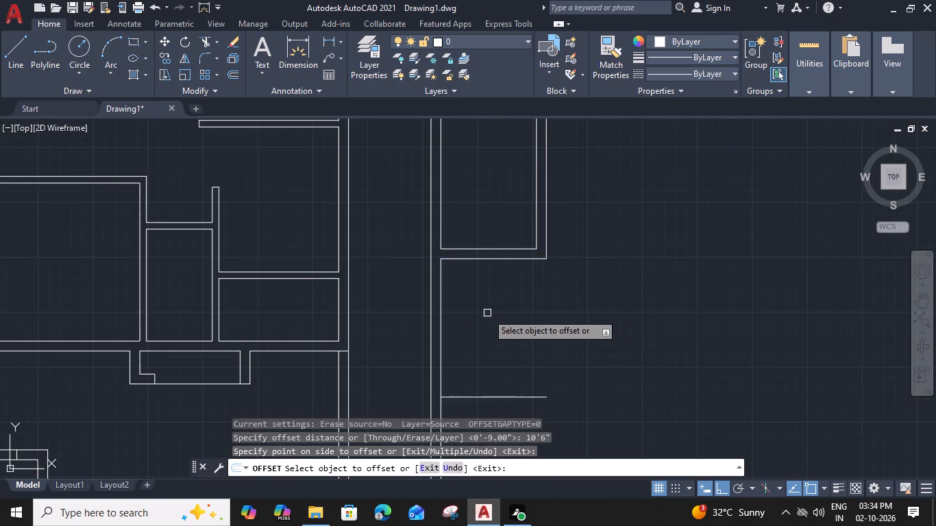
Offset the newly offset line below the larger room 9" downward to form a cross wall.
{"action": "middle_click_drag", "start_coordinate": [489, 340], "coordinate": [485, 268]}
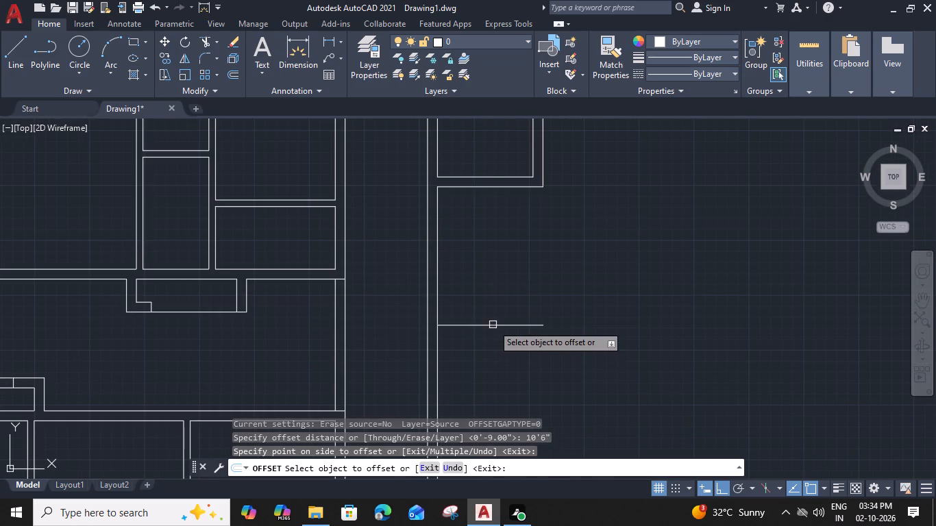
{"action": "left_click", "coordinate": [493, 325]}
{"action": "type", "text": "9\""}
{"action": "key", "text": "Return"}
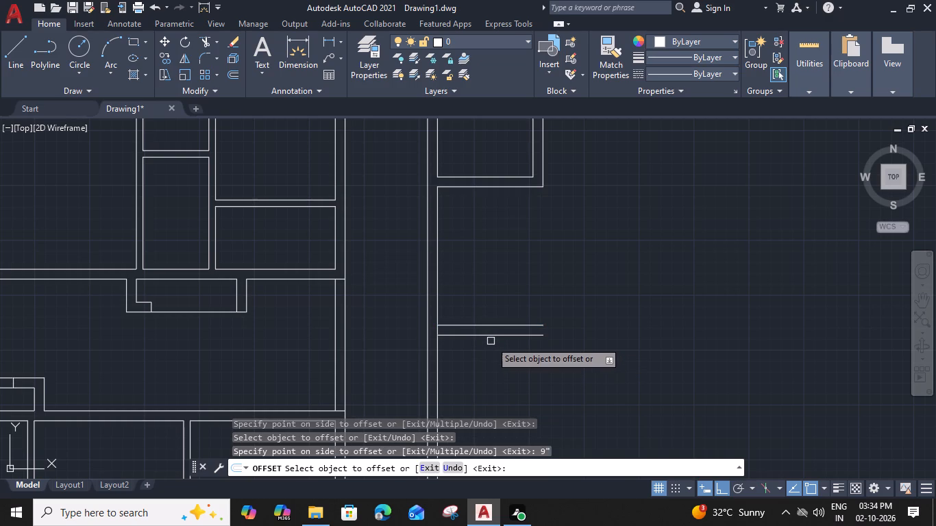
Offset the strip wall's outer line below the larger room 7'3" outward as a side line crossing the new cross wall.
{"action": "left_click", "coordinate": [437, 260]}
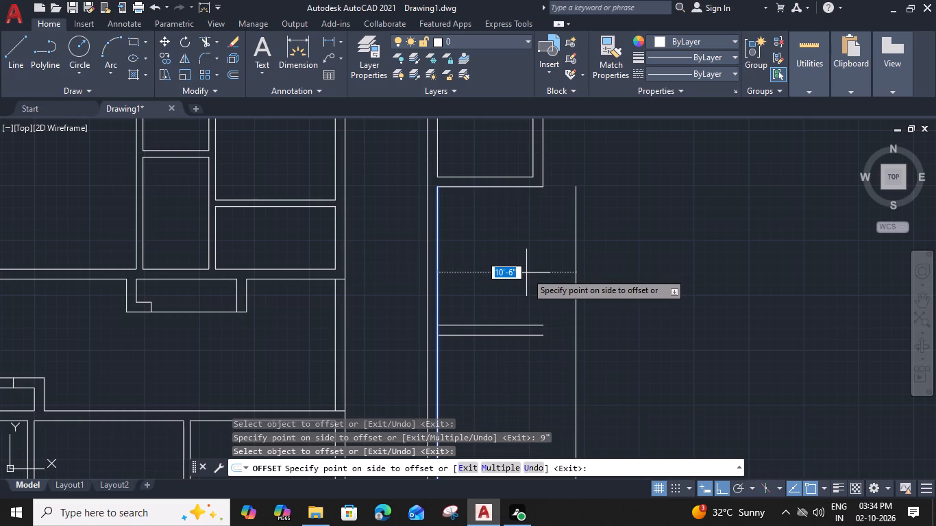
{"action": "key", "text": "7"}
{"action": "key", "text": "apostrophe"}
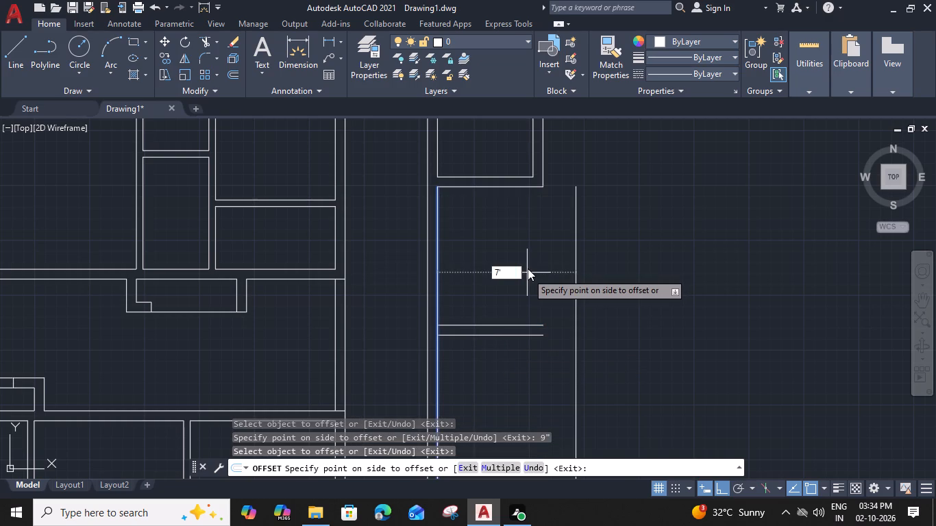
{"action": "type", "text": "3\""}
{"action": "key", "text": "Return"}
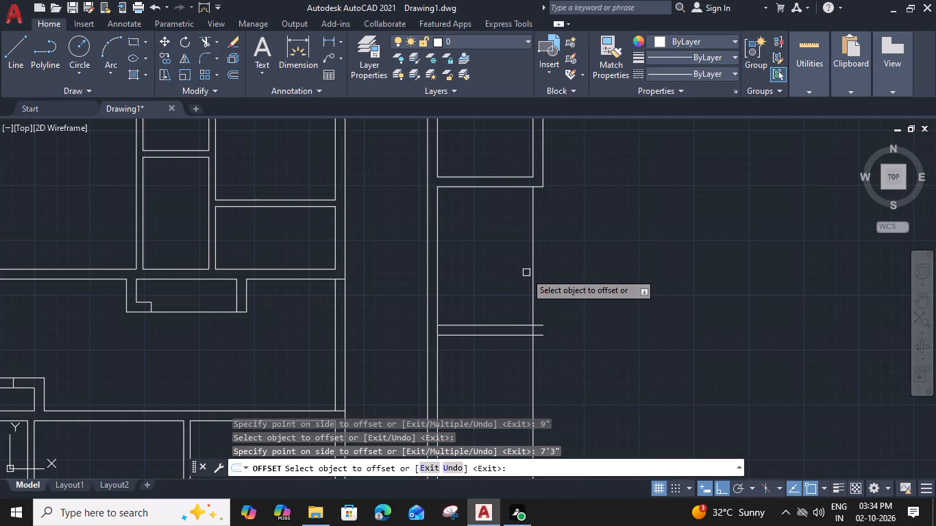
{"action": "left_click", "coordinate": [532, 275]}
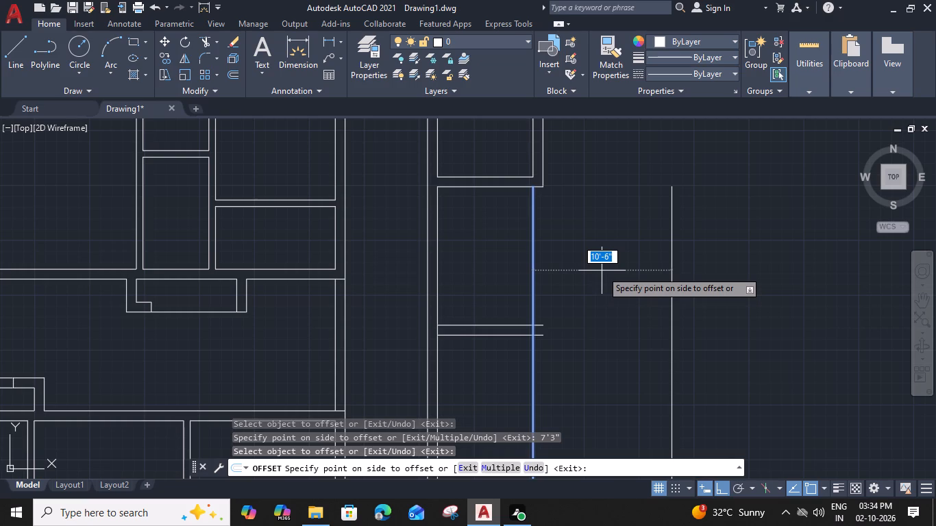
{"action": "key", "text": "Escape"}
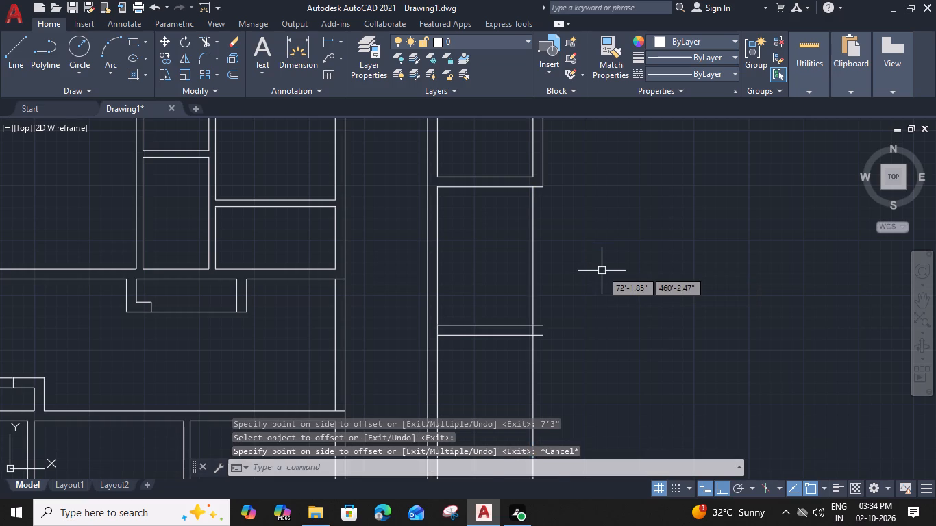
Trim the 7'3" side line above and below the new cross wall and clean up the cross wall's junction with the strip wall.
{"action": "scroll", "coordinate": [602, 271], "scroll_direction": "down", "scroll_amount": 1}
{"action": "middle_click_drag", "start_coordinate": [602, 271], "coordinate": [614, 284]}
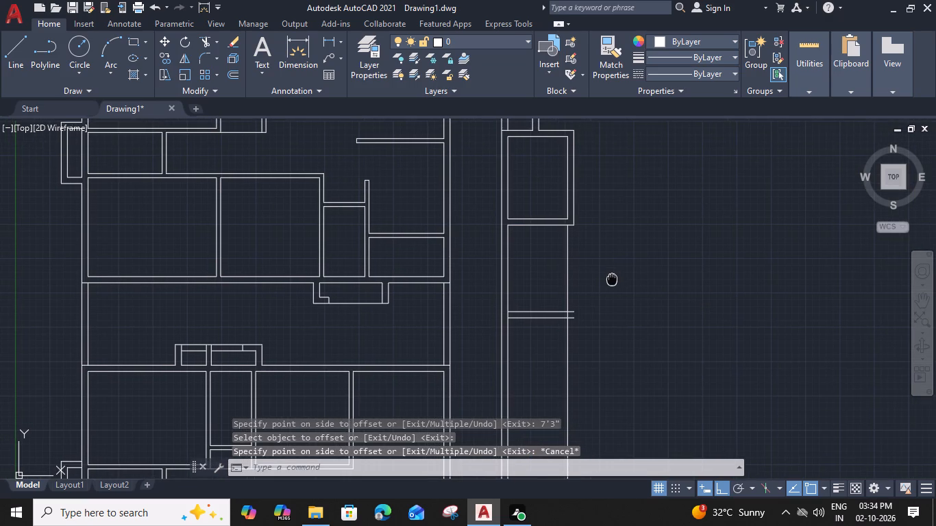
{"action": "type", "text": "TR"}
{"action": "key", "text": "space"}
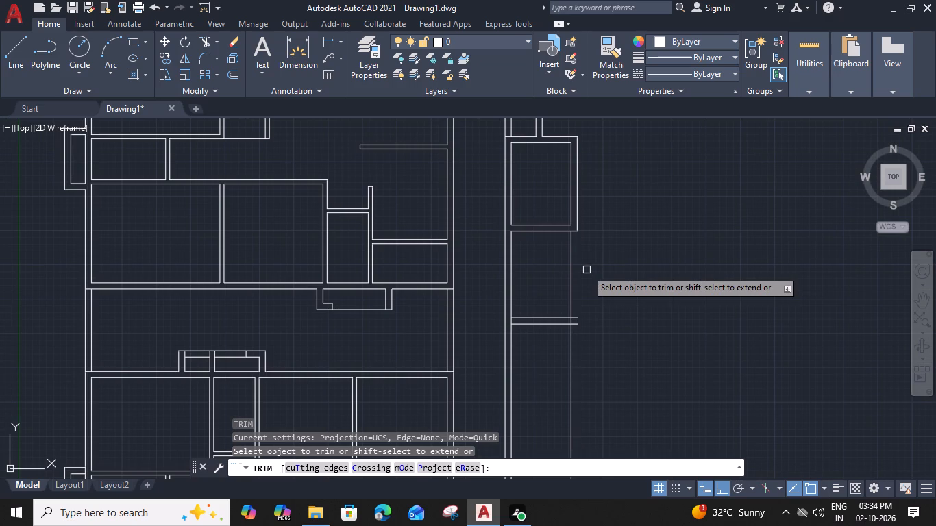
{"action": "left_click", "coordinate": [569, 264]}
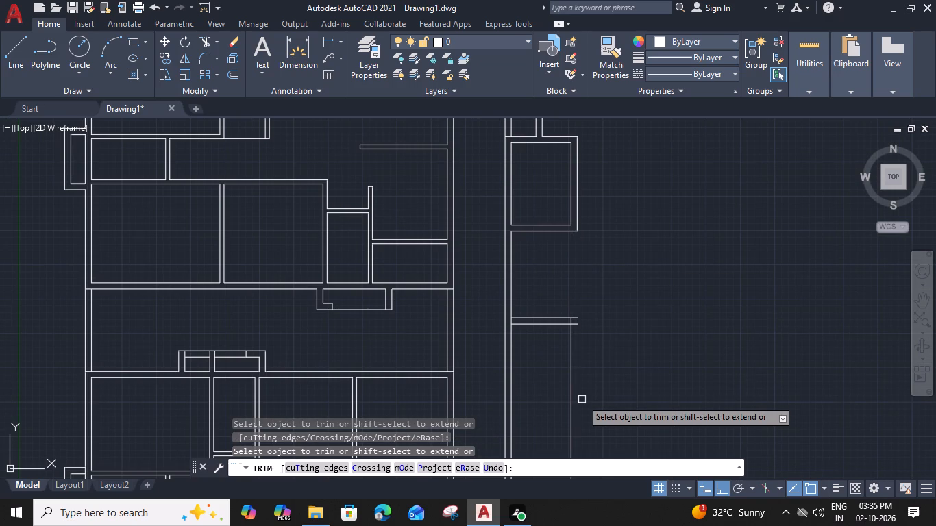
{"action": "left_click", "coordinate": [563, 387]}
{"action": "left_click", "coordinate": [580, 394]}
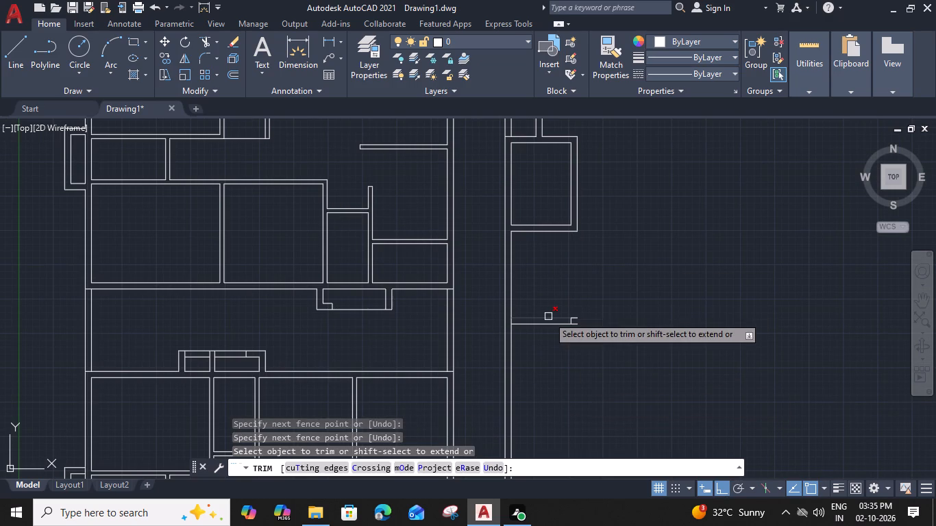
{"action": "scroll", "coordinate": [506, 326], "scroll_direction": "up", "scroll_amount": 2}
{"action": "left_click", "coordinate": [521, 317]}
{"action": "scroll", "coordinate": [521, 317], "scroll_direction": "down", "scroll_amount": 3}
{"action": "middle_click_drag", "start_coordinate": [529, 288], "coordinate": [521, 341]}
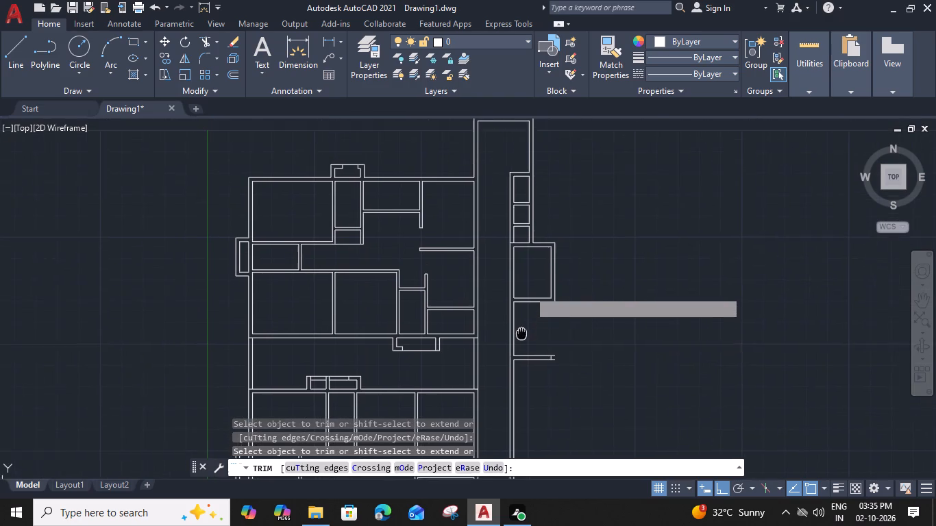
{"action": "middle_click_drag", "start_coordinate": [521, 341], "coordinate": [521, 351]}
{"action": "key", "text": "Escape"}
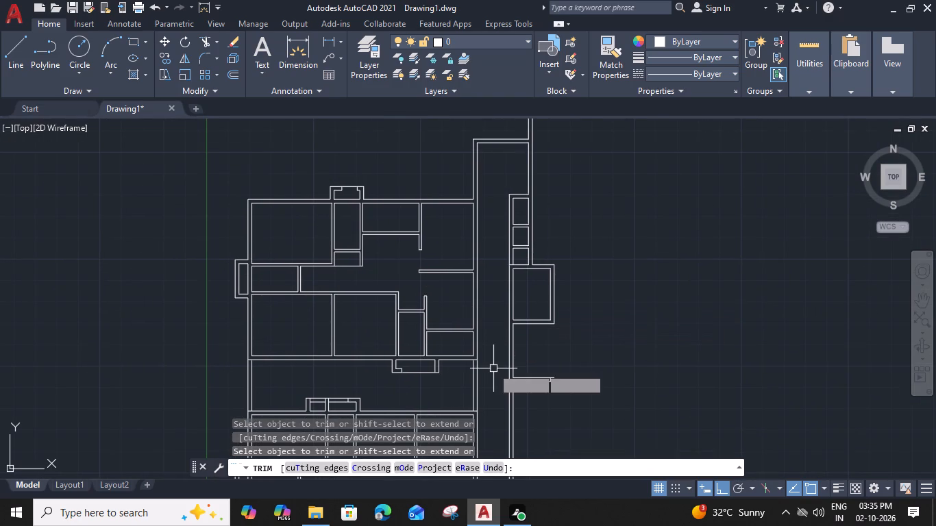
Measure the clear width and depth of the strip's upper end above the small rooms.
{"action": "middle_click_drag", "start_coordinate": [482, 282], "coordinate": [457, 403]}
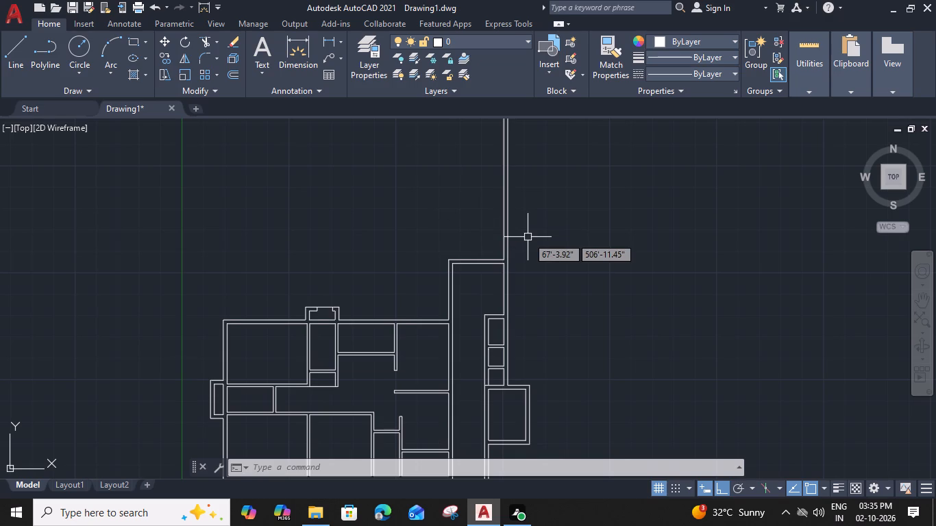
{"action": "middle_click_drag", "start_coordinate": [526, 237], "coordinate": [506, 249]}
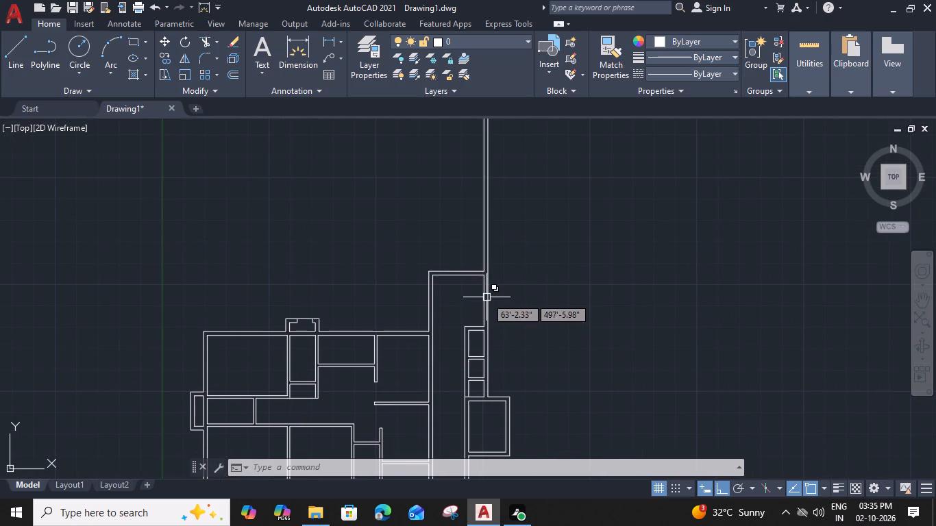
{"action": "scroll", "coordinate": [487, 297], "scroll_direction": "up", "scroll_amount": 2}
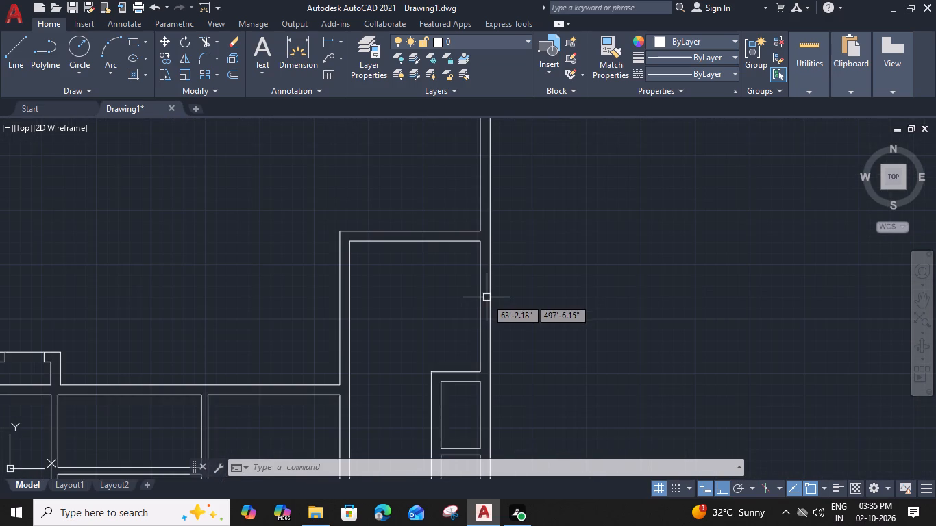
{"action": "key", "text": "m"}
{"action": "type", "text": "EX"}
{"action": "key", "text": "space"}
{"action": "key", "text": "Escape"}
{"action": "type", "text": "ME"}
{"action": "key", "text": "a"}
{"action": "key", "text": "space"}
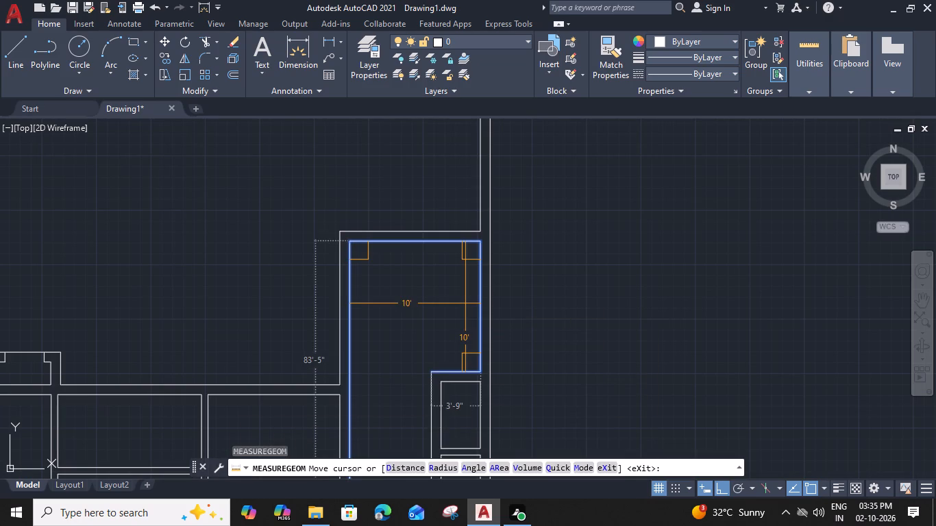
{"action": "key", "text": "Escape"}
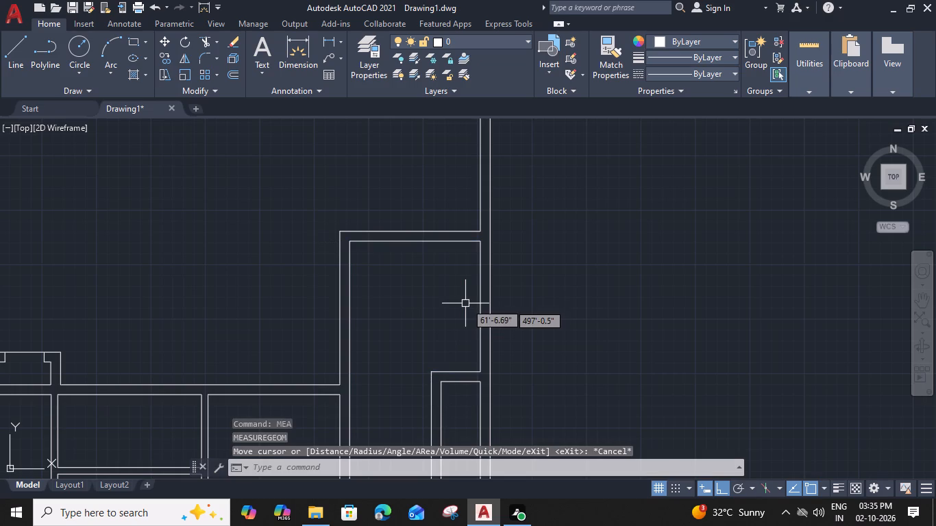
Offset the inner line of the strip's top wall 5' downward.
{"action": "left_click", "coordinate": [460, 245]}
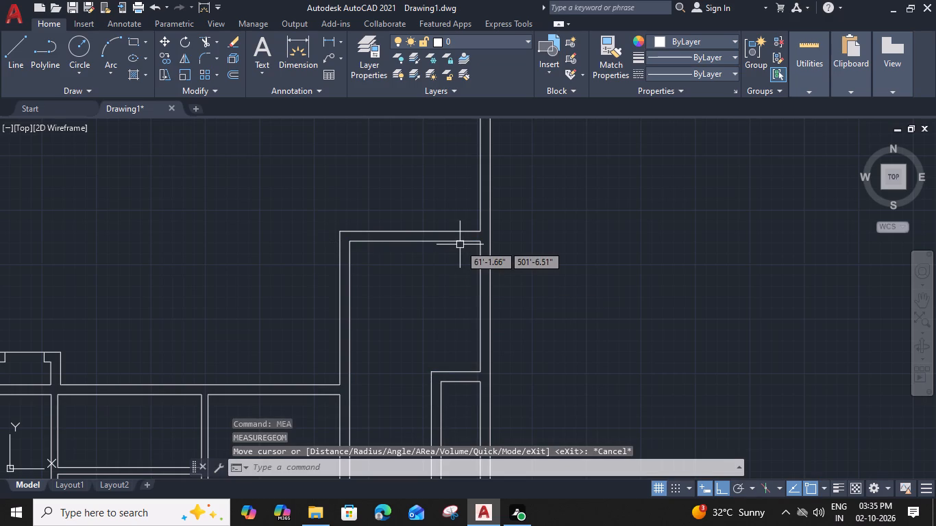
{"action": "left_click", "coordinate": [449, 240]}
{"action": "type", "text": "O"}
{"action": "key", "text": "space"}
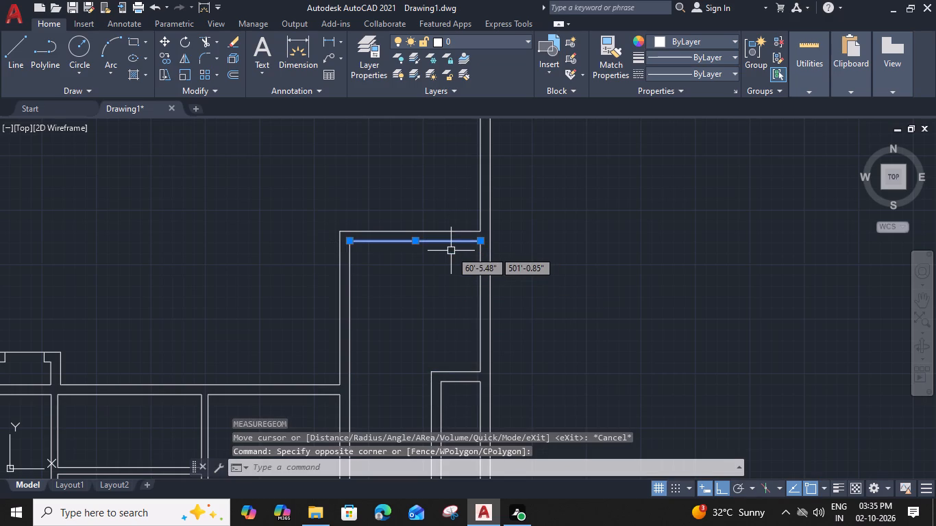
{"action": "key", "text": "5"}
{"action": "key", "text": "apostrophe"}
{"action": "key", "text": "space"}
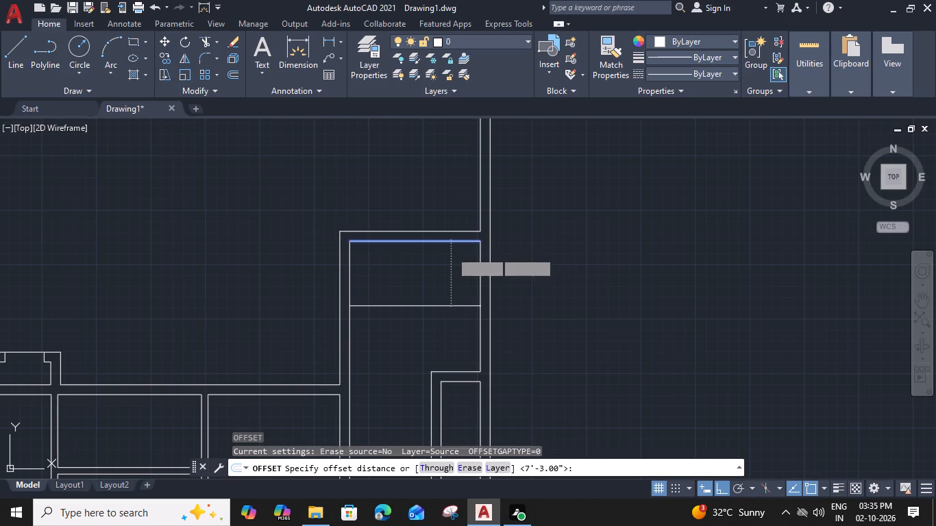
{"action": "left_click", "coordinate": [455, 271]}
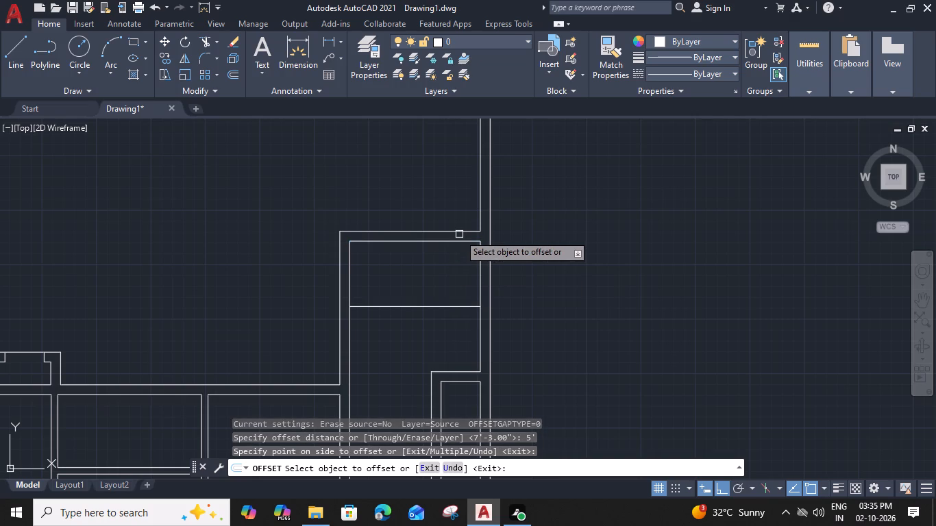
Offset the outer line of the strip's top wall 10' upward.
{"action": "left_click", "coordinate": [459, 228]}
{"action": "key", "text": "2"}
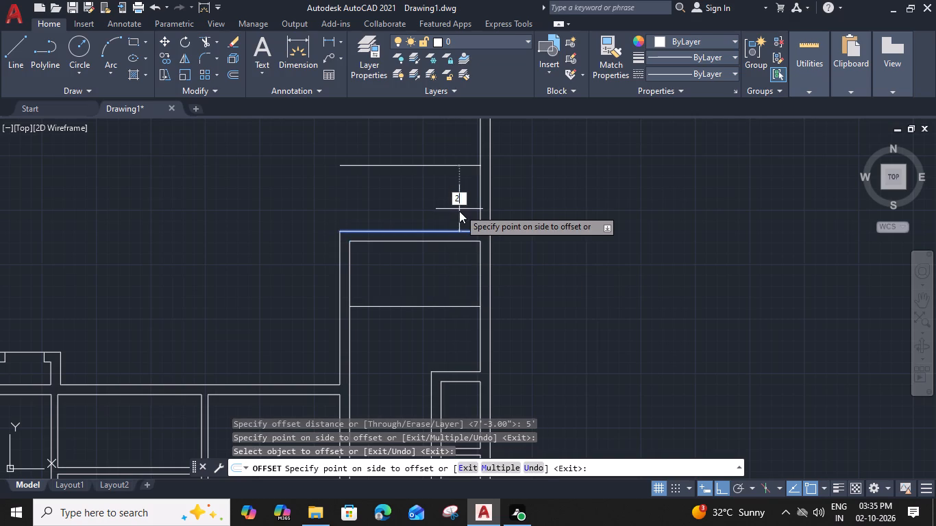
{"action": "key", "text": "BackSpace"}
{"action": "type", "text": "10'"}
{"action": "key", "text": "space"}
{"action": "scroll", "coordinate": [459, 209], "scroll_direction": "down", "scroll_amount": 2}
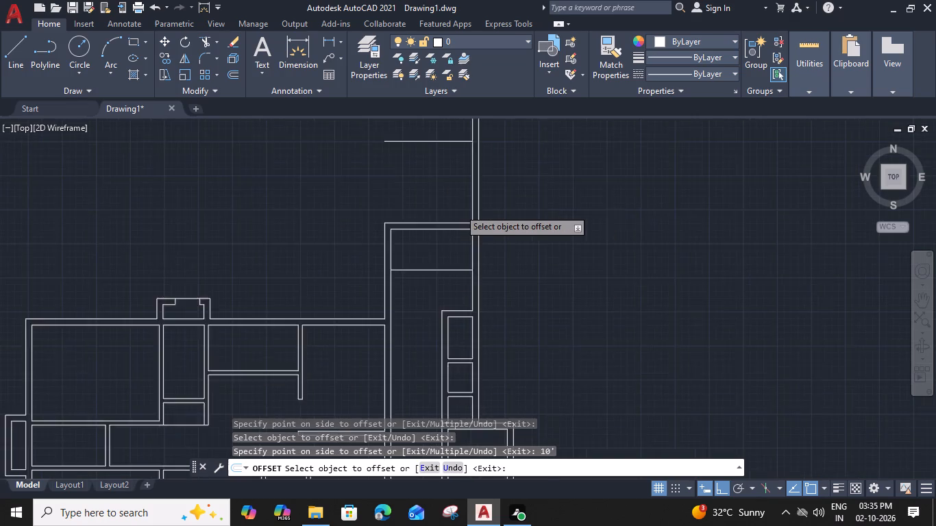
{"action": "middle_click_drag", "start_coordinate": [459, 214], "coordinate": [449, 239]}
{"action": "key", "text": "Escape"}
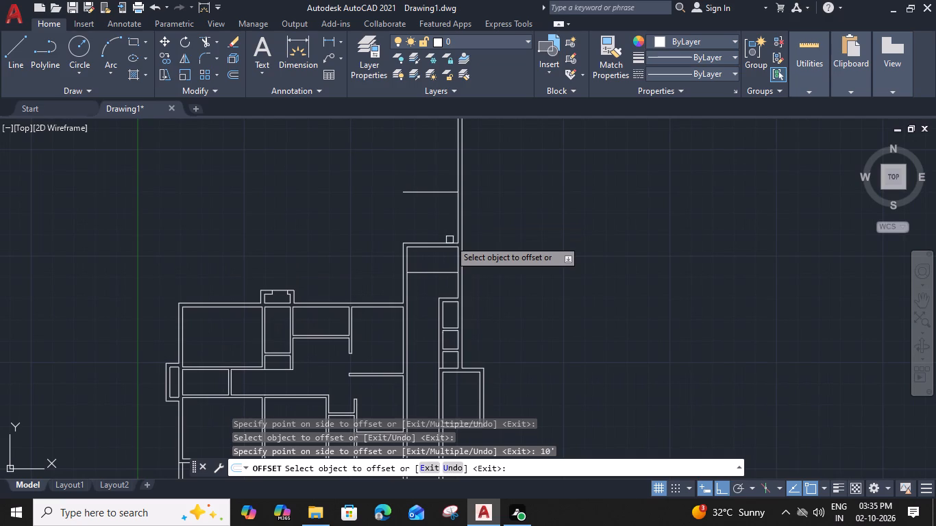
Offset the outer line of the long vertical wall beside the small rooms 11' outward, away from the plan.
{"action": "left_click", "coordinate": [461, 220]}
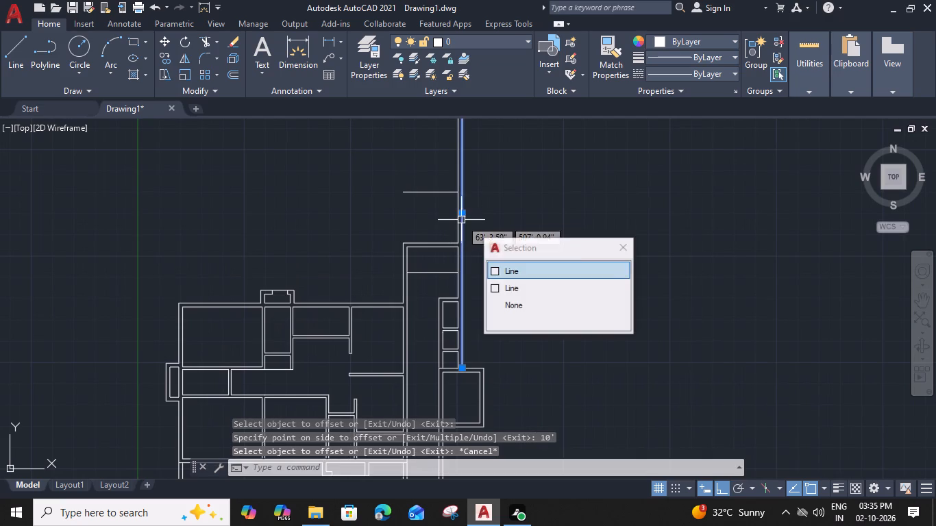
{"action": "type", "text": "O"}
{"action": "key", "text": "space"}
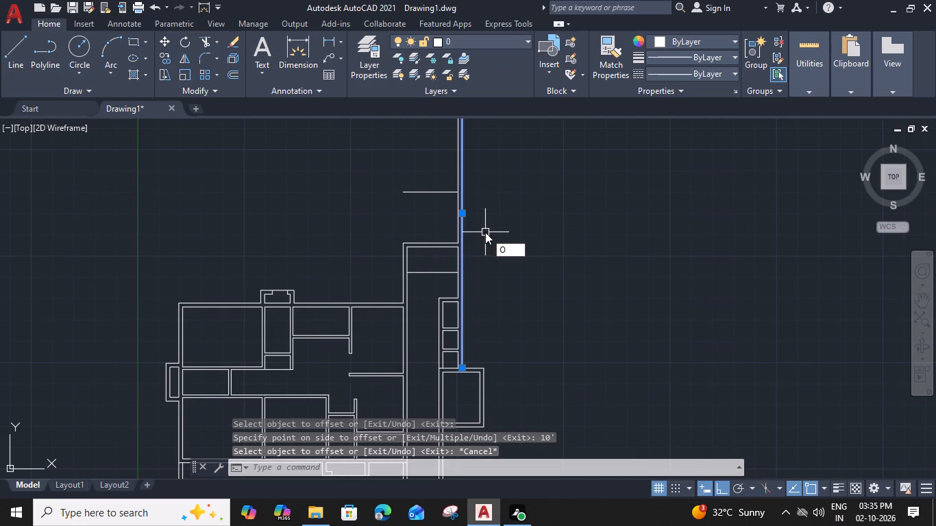
{"action": "key", "text": "space"}
{"action": "middle_click_drag", "start_coordinate": [484, 232], "coordinate": [434, 237]}
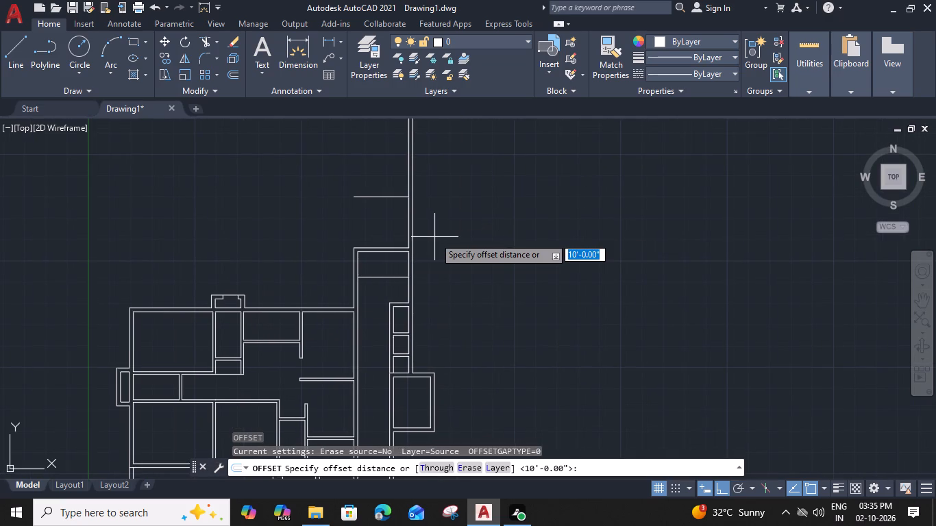
{"action": "type", "text": "11"}
{"action": "type", "text": "'"}
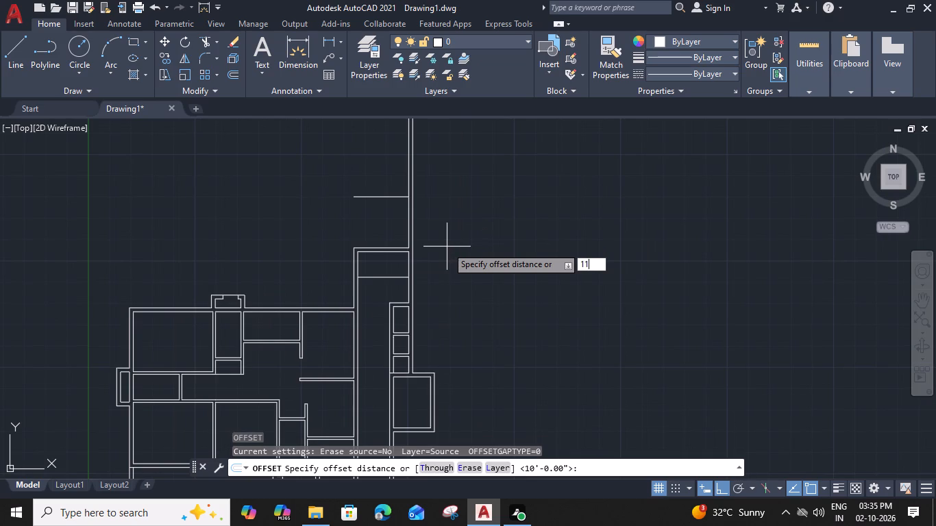
{"action": "key", "text": "space"}
{"action": "left_click", "coordinate": [451, 249]}
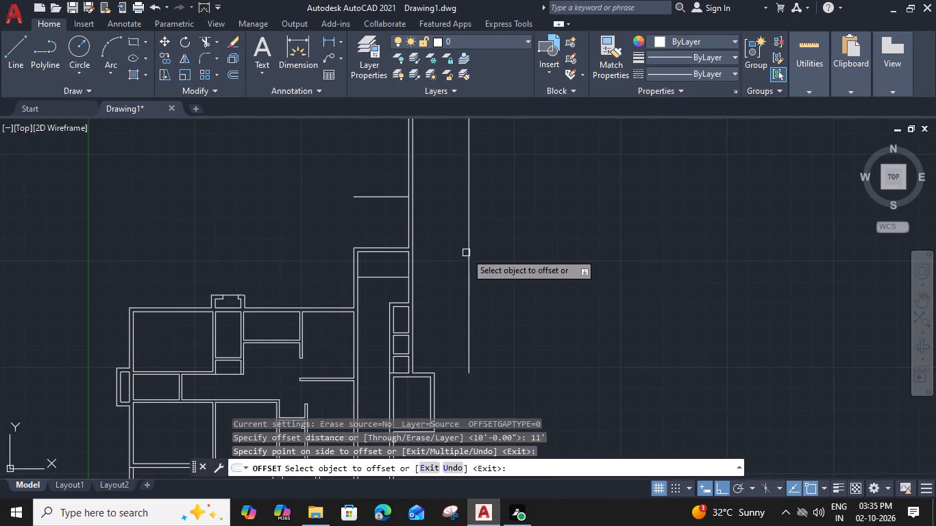
Offset the new 11' line a further 6" outward to form a 6" wall.
{"action": "left_click", "coordinate": [469, 253]}
{"action": "key", "text": "6"}
{"action": "key", "text": "shift+quotedbl"}
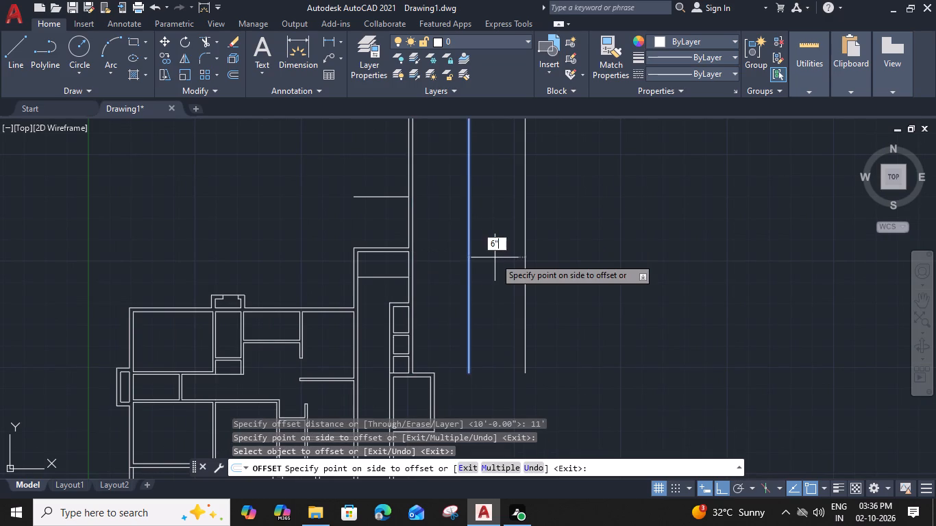
{"action": "key", "text": "Return"}
{"action": "key", "text": "Escape"}
Extend the horizontal lines 10' above and 5' below the strip's top wall across to the new 6" wall.
{"action": "type", "text": "EX"}
{"action": "key", "text": "space"}
{"action": "left_click", "coordinate": [387, 198]}
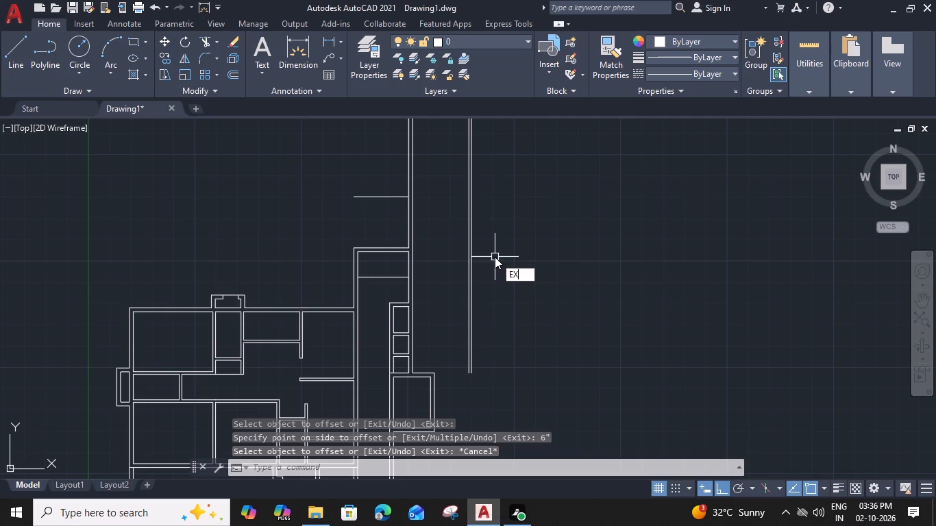
{"action": "left_click", "coordinate": [393, 198]}
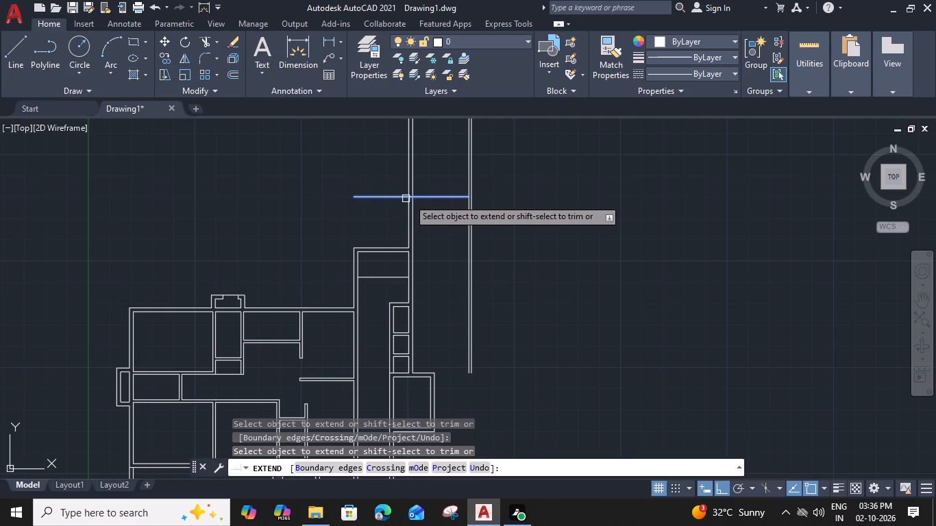
{"action": "left_click", "coordinate": [442, 196]}
{"action": "left_click", "coordinate": [401, 277]}
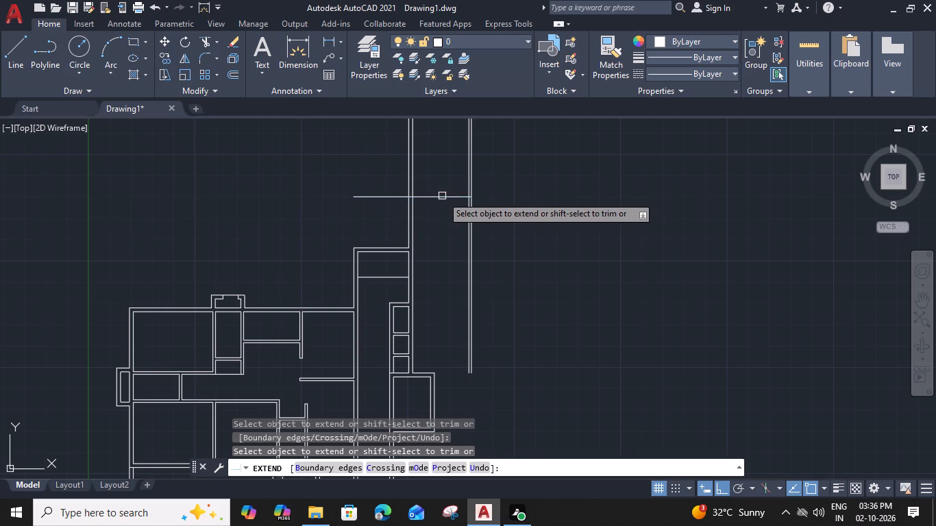
{"action": "left_click", "coordinate": [404, 276]}
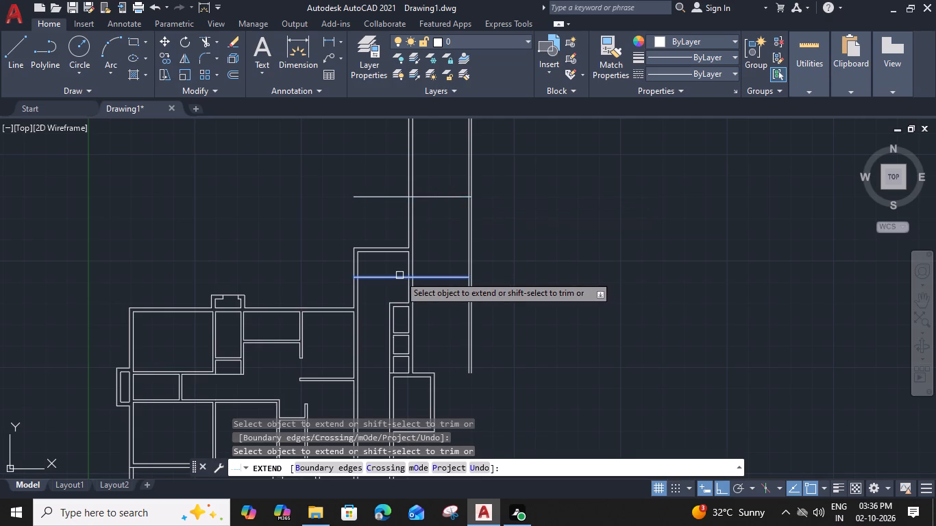
Trim both extended horizontal lines back to the long vertical wall's outer line, removing the parts over the strip and wall thickness.
{"action": "left_click", "coordinate": [399, 275], "text": "shift"}
{"action": "scroll", "coordinate": [412, 275], "scroll_direction": "up", "scroll_amount": 3}
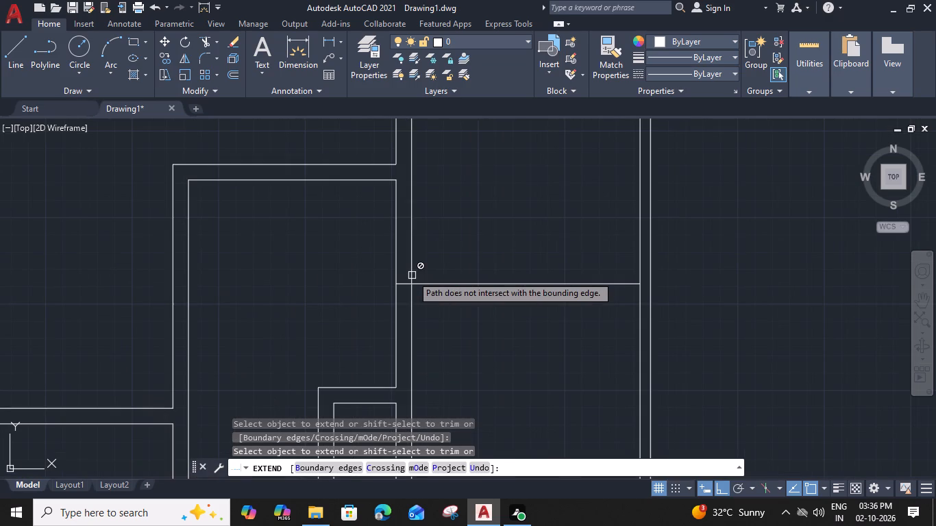
{"action": "left_click", "coordinate": [406, 285], "text": "shift"}
{"action": "scroll", "coordinate": [405, 281], "scroll_direction": "down", "scroll_amount": 3}
{"action": "middle_click_drag", "start_coordinate": [381, 255], "coordinate": [380, 257]}
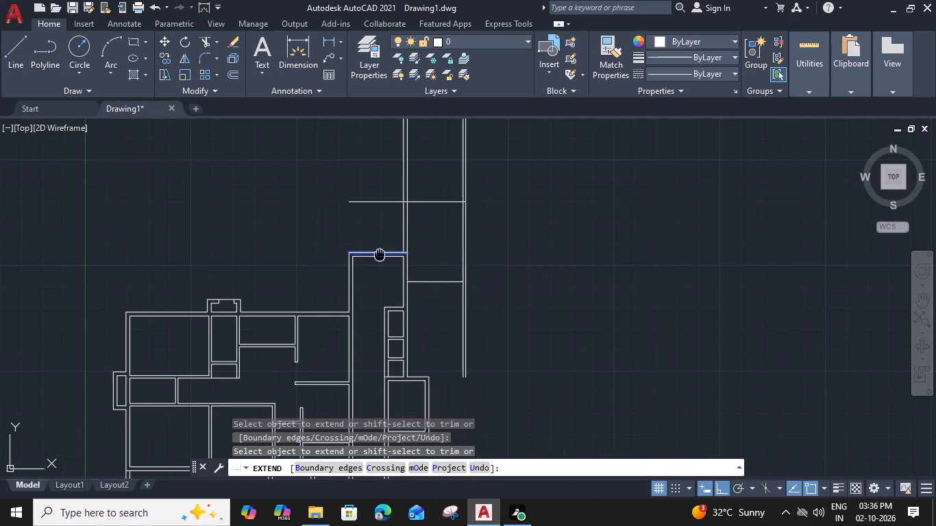
{"action": "middle_click_drag", "start_coordinate": [380, 257], "coordinate": [386, 308]}
{"action": "left_click", "coordinate": [382, 251], "text": "shift"}
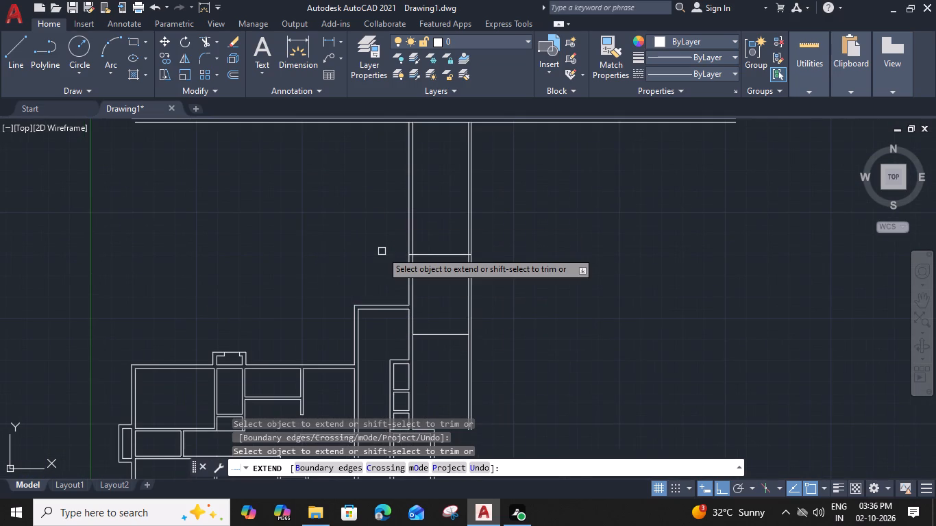
{"action": "scroll", "coordinate": [421, 251], "scroll_direction": "up", "scroll_amount": 3}
{"action": "scroll", "coordinate": [393, 262], "scroll_direction": "up", "scroll_amount": 3, "text": "shift"}
{"action": "left_click", "coordinate": [393, 249], "text": "shift"}
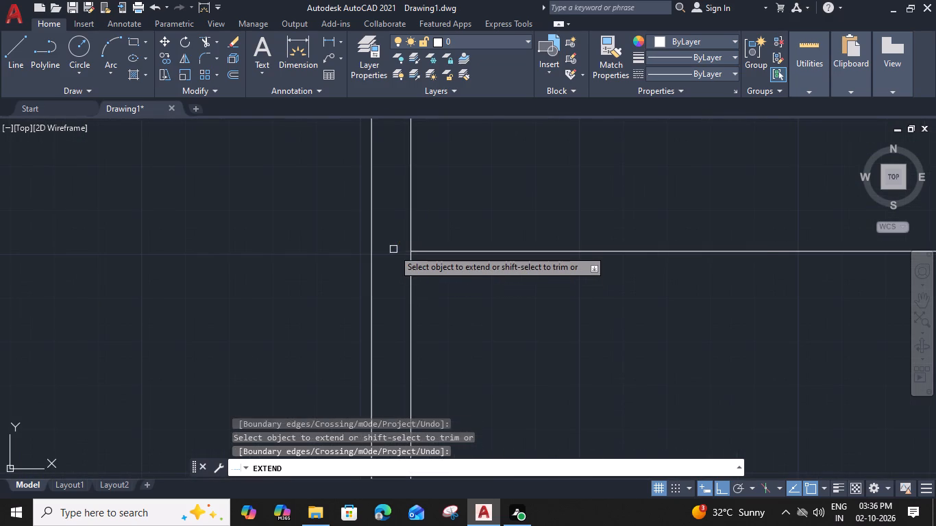
{"action": "scroll", "coordinate": [393, 249], "scroll_direction": "down", "scroll_amount": 3}
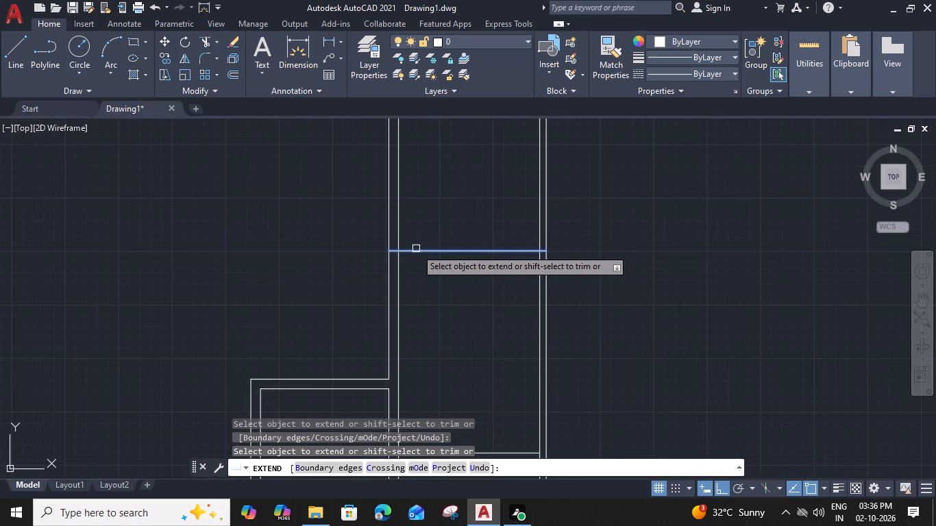
{"action": "scroll", "coordinate": [540, 249], "scroll_direction": "up", "scroll_amount": 1}
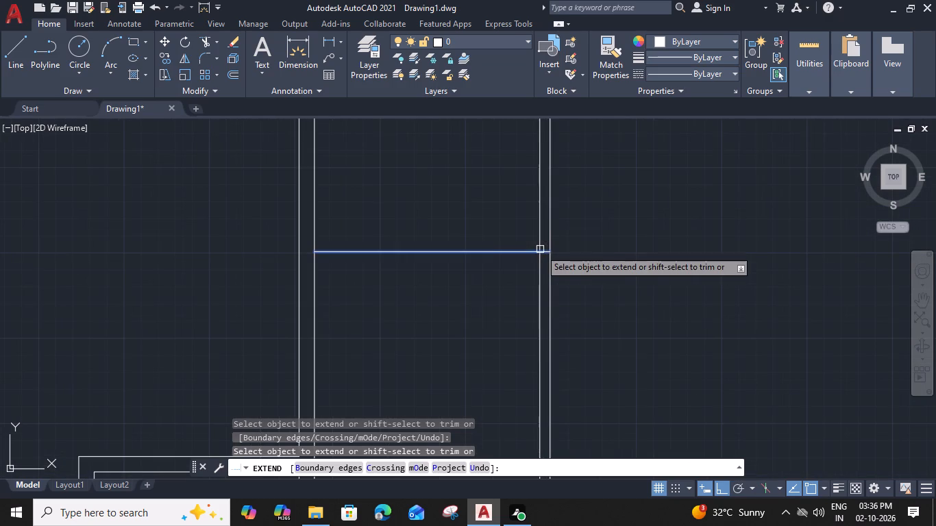
{"action": "key", "text": "Escape"}
Offset the upper horizontal line 9" upward to form the new room's top wall.
{"action": "left_click", "coordinate": [484, 249]}
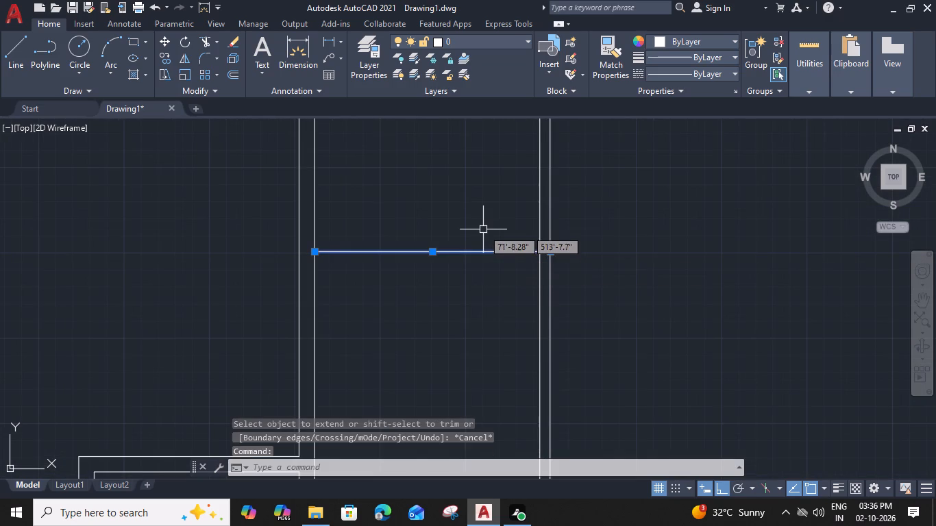
{"action": "type", "text": "O"}
{"action": "key", "text": "space"}
{"action": "type", "text": "9\""}
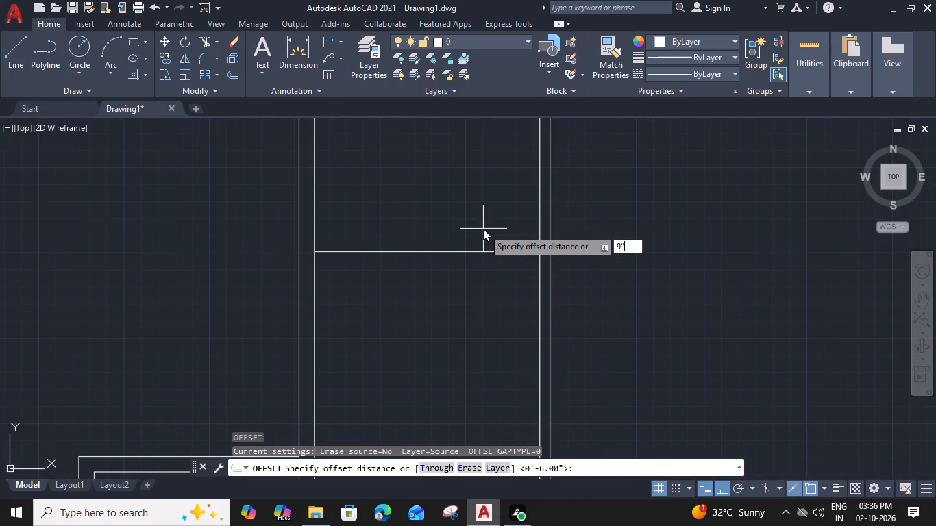
{"action": "key", "text": "Return"}
{"action": "left_click", "coordinate": [483, 229]}
{"action": "key", "text": "Escape"}
Extend the new top wall's outer line across the thickness of the long vertical wall.
{"action": "key", "text": "e"}
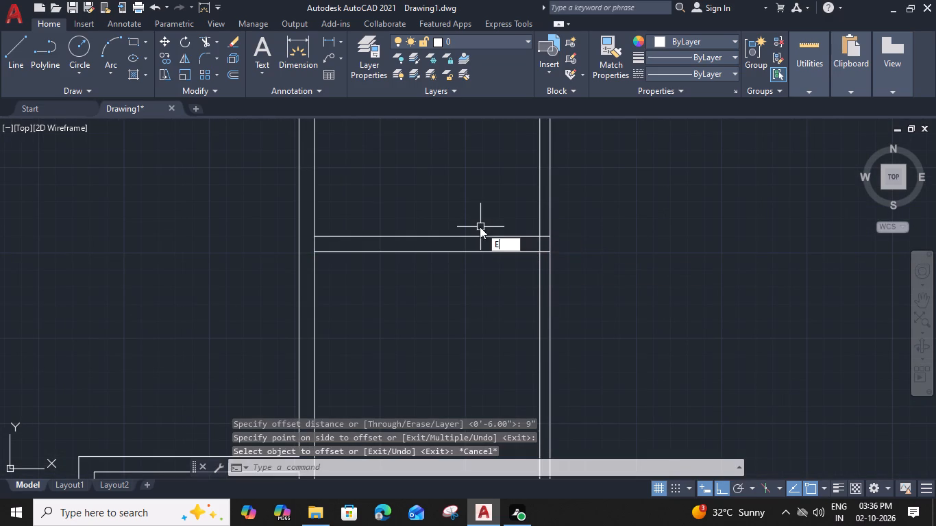
{"action": "type", "text": "X"}
{"action": "key", "text": "space"}
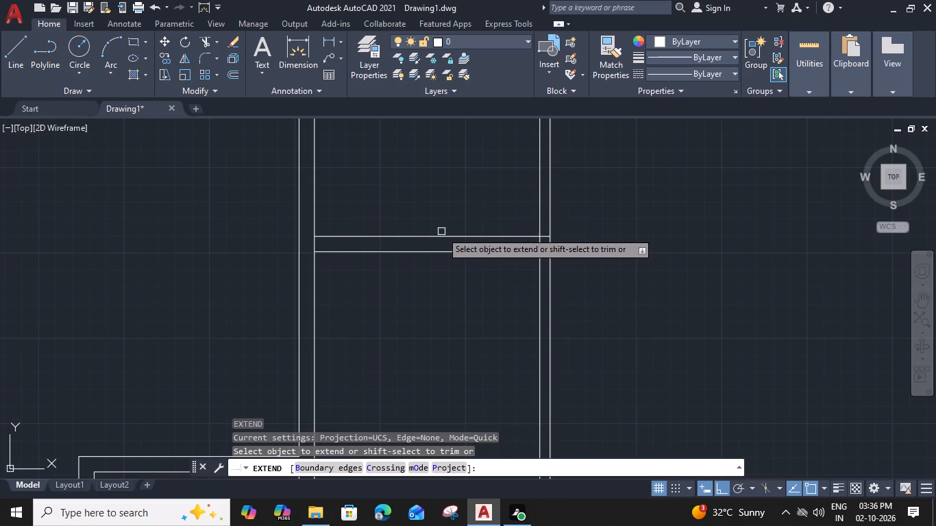
{"action": "left_click", "coordinate": [430, 235]}
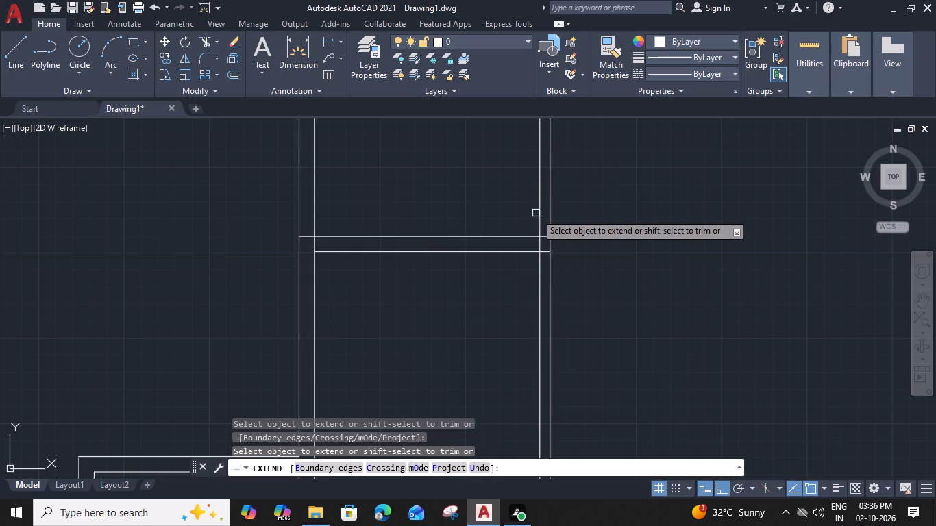
Trim the four vertical wall lines projecting above the new top wall and the overlapping stubs at its two corners.
{"action": "left_click", "coordinate": [540, 213], "text": "shift"}
{"action": "left_click", "coordinate": [550, 214], "text": "shift"}
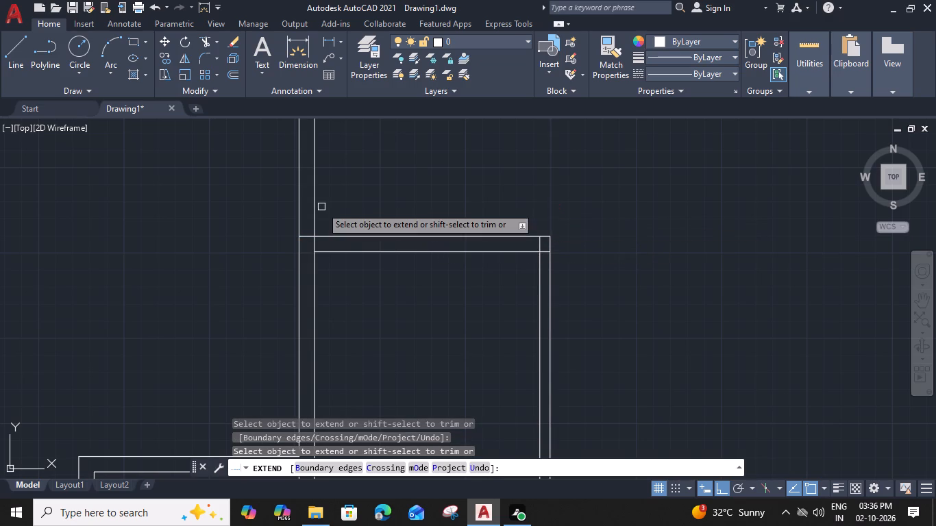
{"action": "left_click", "coordinate": [315, 199], "text": "shift"}
{"action": "left_click", "coordinate": [298, 202], "text": "shift"}
{"action": "scroll", "coordinate": [301, 251], "scroll_direction": "up", "scroll_amount": 2}
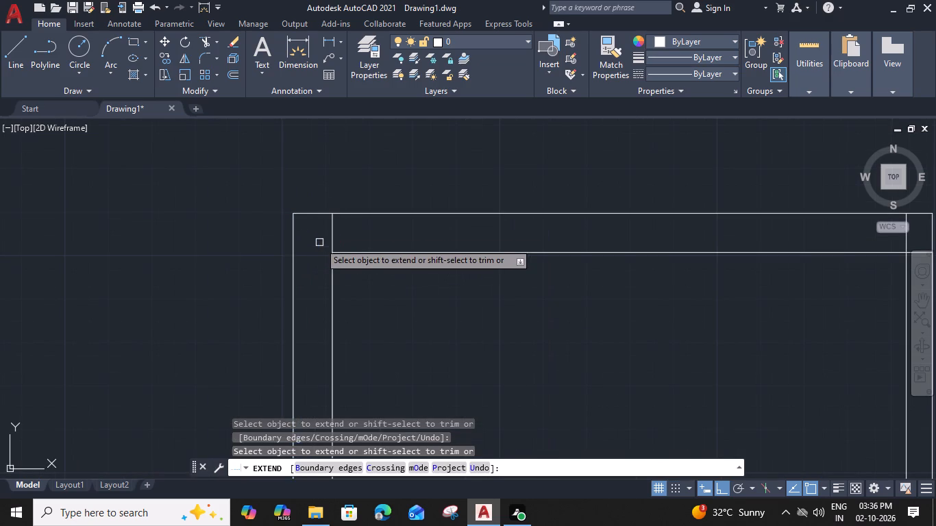
{"action": "left_click", "coordinate": [331, 231], "text": "shift"}
{"action": "scroll", "coordinate": [333, 231], "scroll_direction": "down", "scroll_amount": 3}
{"action": "scroll", "coordinate": [553, 228], "scroll_direction": "up", "scroll_amount": 2, "text": "shift"}
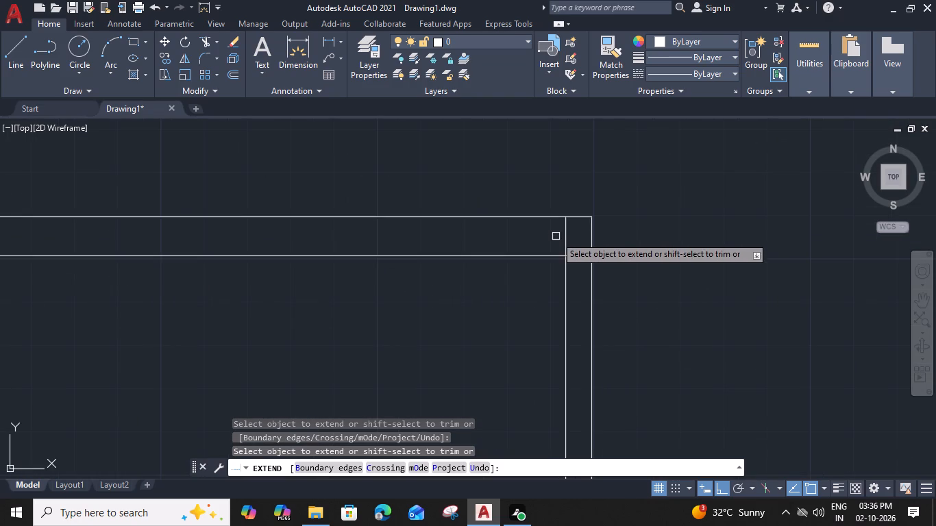
{"action": "left_click", "coordinate": [565, 239], "text": "shift"}
{"action": "left_click", "coordinate": [577, 255], "text": "shift"}
{"action": "key", "text": "Escape"}
Offset the lower horizontal line between the two vertical walls 6" downward to form a partition.
{"action": "scroll", "coordinate": [574, 248], "scroll_direction": "down", "scroll_amount": 3}
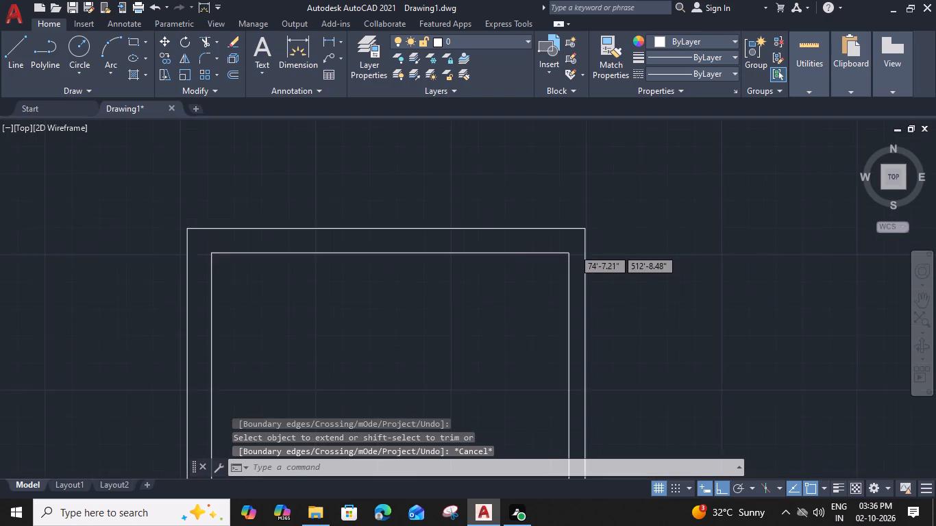
{"action": "middle_click_drag", "start_coordinate": [516, 299], "coordinate": [515, 218]}
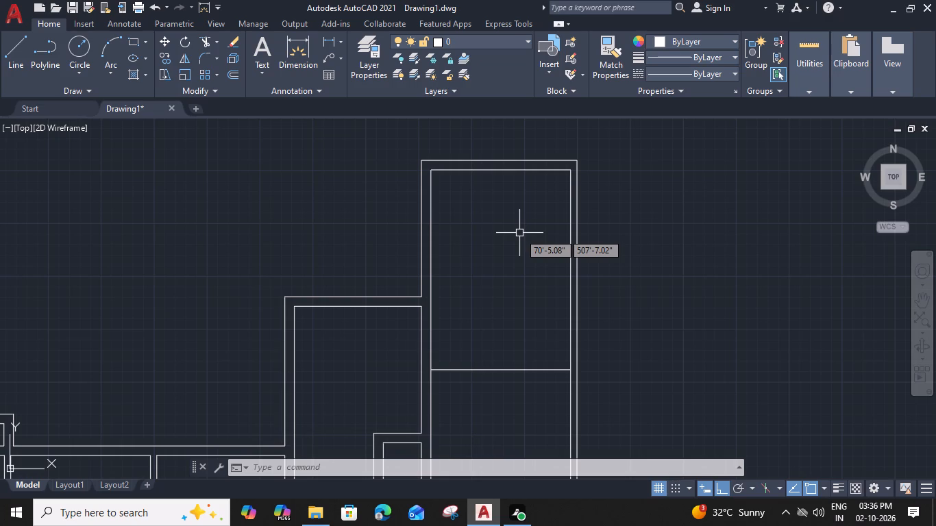
{"action": "middle_click_drag", "start_coordinate": [456, 342], "coordinate": [462, 293]}
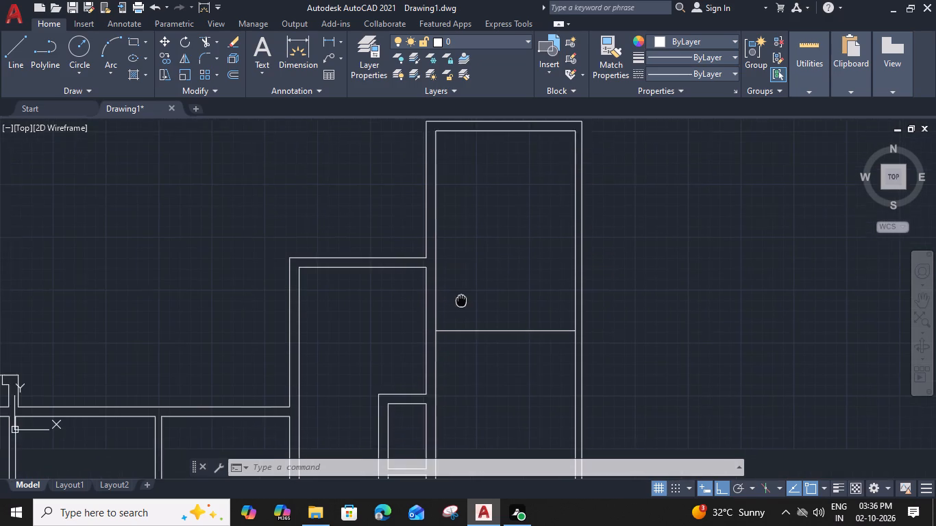
{"action": "middle_click_drag", "start_coordinate": [462, 293], "coordinate": [464, 285]}
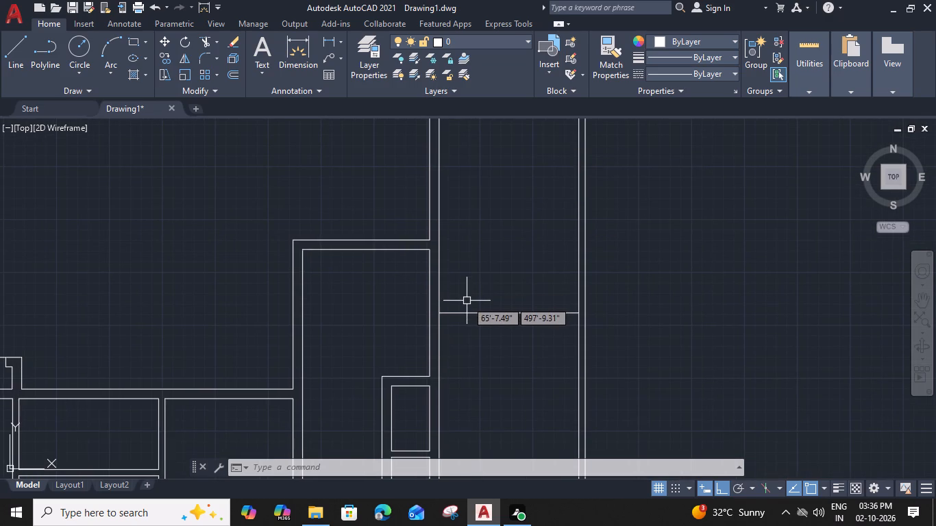
{"action": "scroll", "coordinate": [469, 311], "scroll_direction": "down", "scroll_amount": 1}
{"action": "scroll", "coordinate": [469, 311], "scroll_direction": "up", "scroll_amount": 3}
{"action": "left_click", "coordinate": [476, 321]}
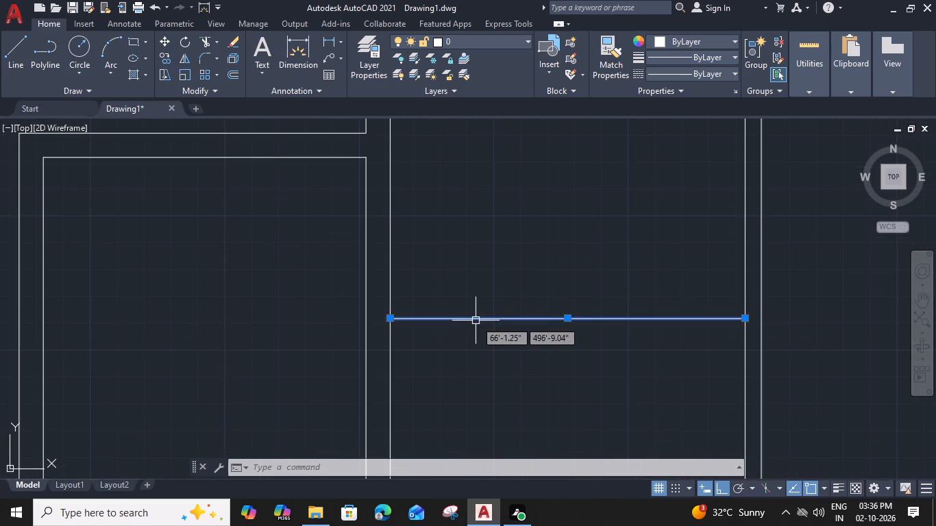
{"action": "key", "text": "o"}
{"action": "key", "text": "space"}
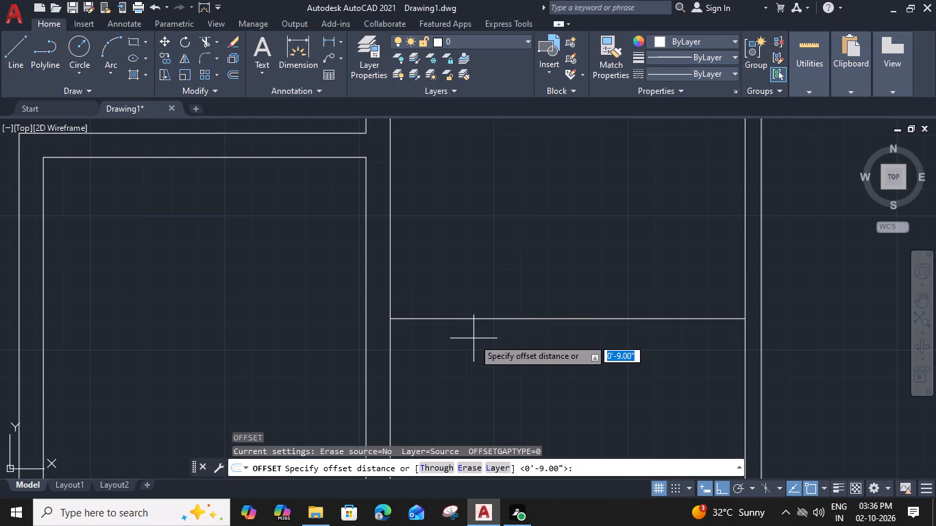
{"action": "type", "text": "6\""}
{"action": "key", "text": "Return"}
{"action": "left_click", "coordinate": [473, 338]}
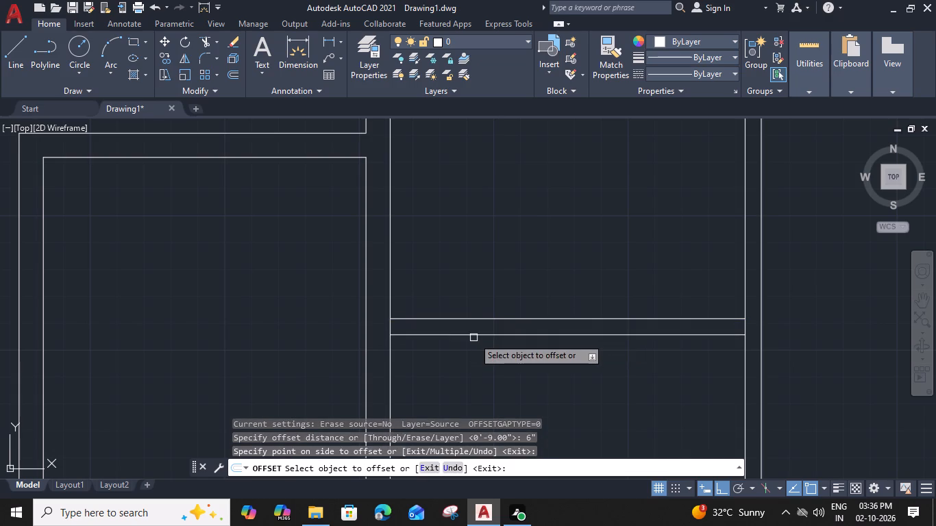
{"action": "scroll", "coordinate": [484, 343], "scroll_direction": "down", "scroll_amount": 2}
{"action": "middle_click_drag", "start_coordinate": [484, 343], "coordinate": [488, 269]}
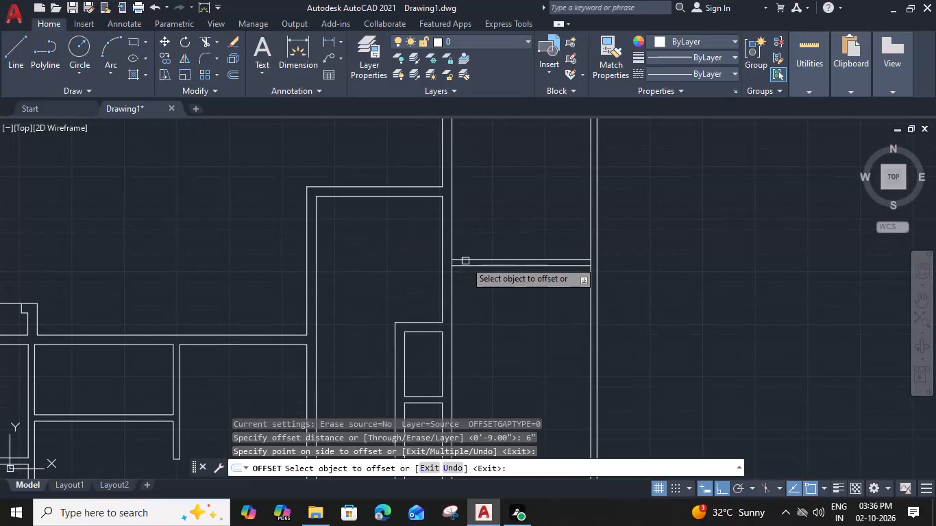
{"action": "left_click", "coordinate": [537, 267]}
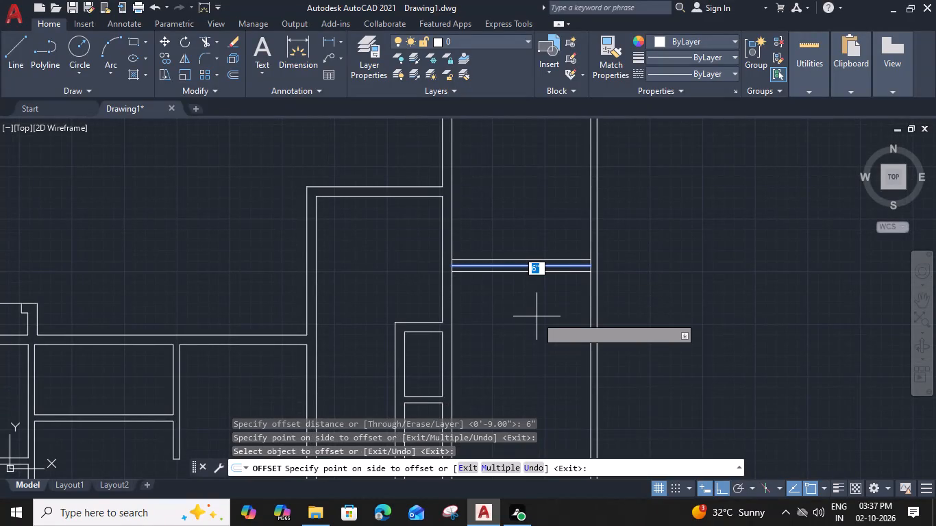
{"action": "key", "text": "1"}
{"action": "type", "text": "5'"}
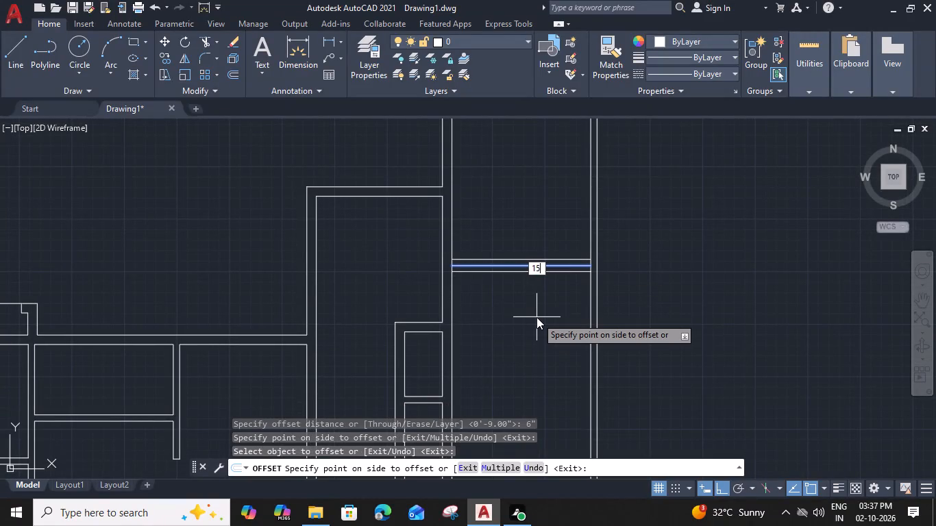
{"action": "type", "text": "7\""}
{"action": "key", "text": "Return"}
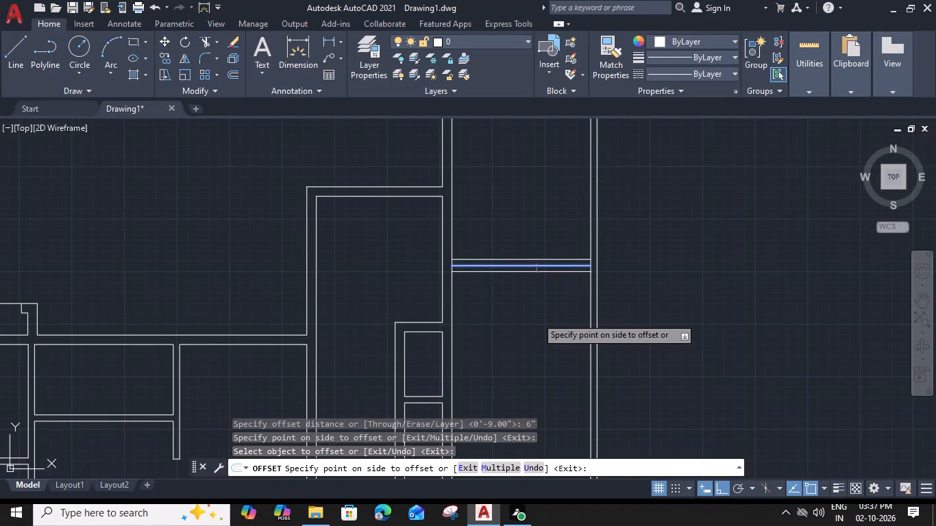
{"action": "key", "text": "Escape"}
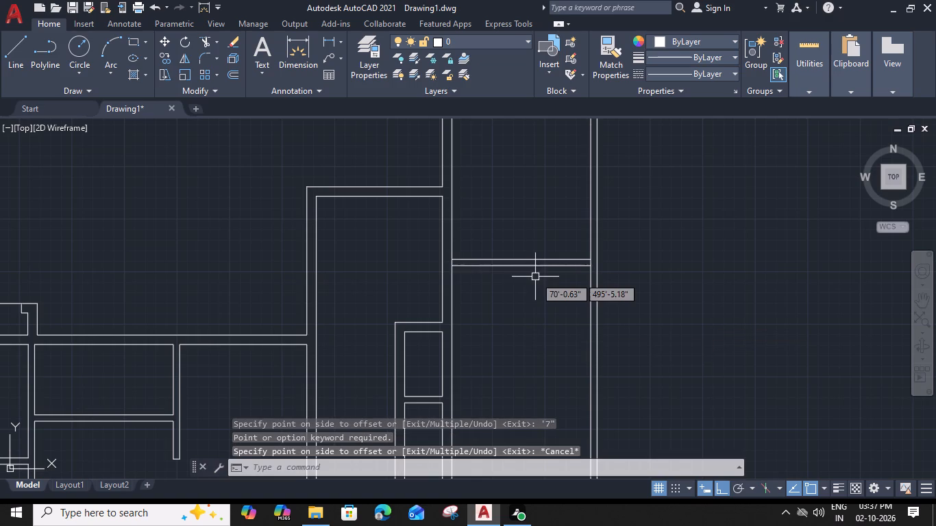
Offset the lower line of the new 6" partition 15'7" downward.
{"action": "left_click", "coordinate": [537, 266]}
{"action": "type", "text": "O 15'7\""}
{"action": "key", "text": "Return"}
{"action": "scroll", "coordinate": [533, 309], "scroll_direction": "down", "scroll_amount": 1}
{"action": "middle_click_drag", "start_coordinate": [532, 311], "coordinate": [532, 235]}
{"action": "left_click", "coordinate": [533, 316]}
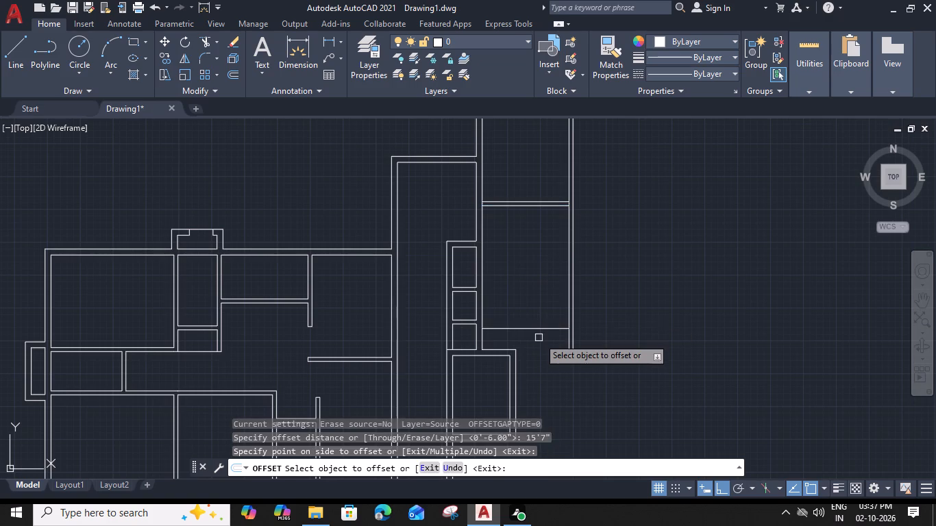
Offset the new 15'7" line a further 9" downward to form the lower room's bottom wall.
{"action": "scroll", "coordinate": [539, 338], "scroll_direction": "up", "scroll_amount": 1}
{"action": "left_click", "coordinate": [550, 327]}
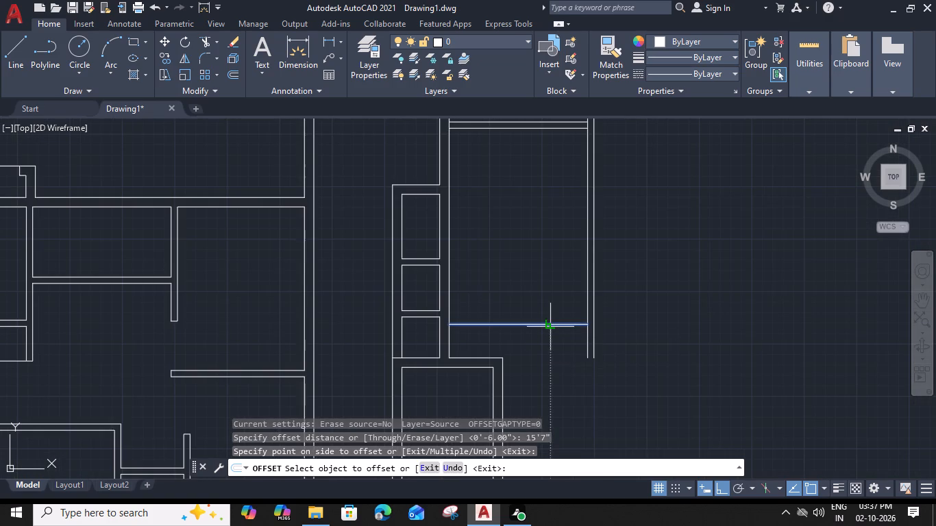
{"action": "key", "text": "9"}
{"action": "key", "text": "shift+quotedbl"}
{"action": "key", "text": "Return"}
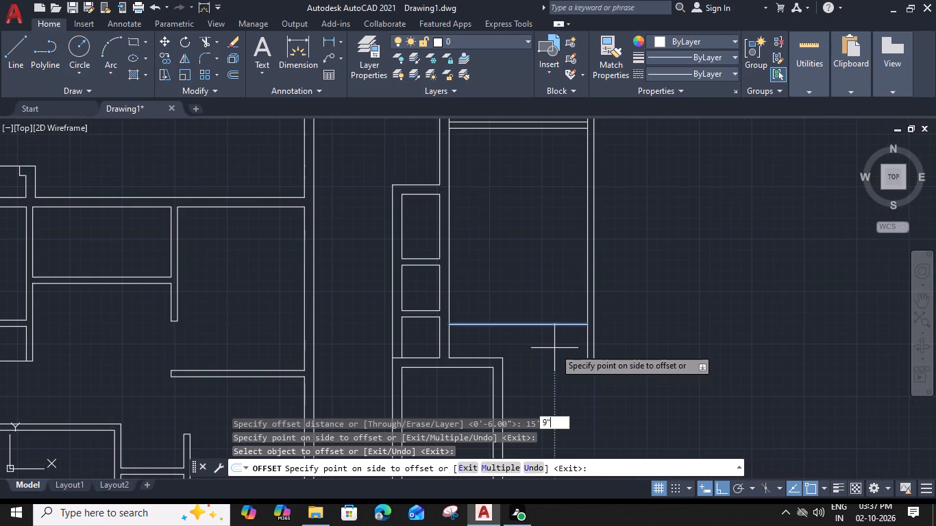
{"action": "key", "text": "Escape"}
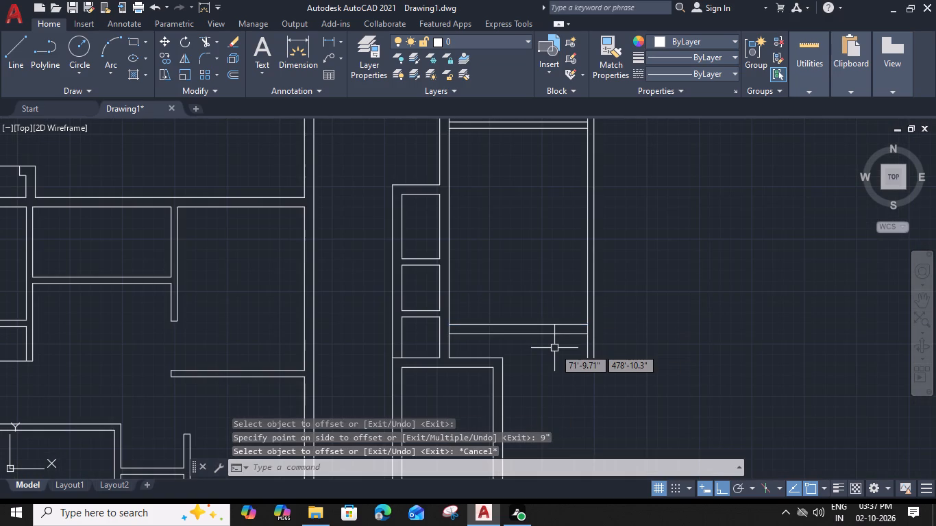
Extend the two vertical right-wall lines of the small room below up to the new 9" bottom wall's lower line.
{"action": "type", "text": "EX"}
{"action": "key", "text": "space"}
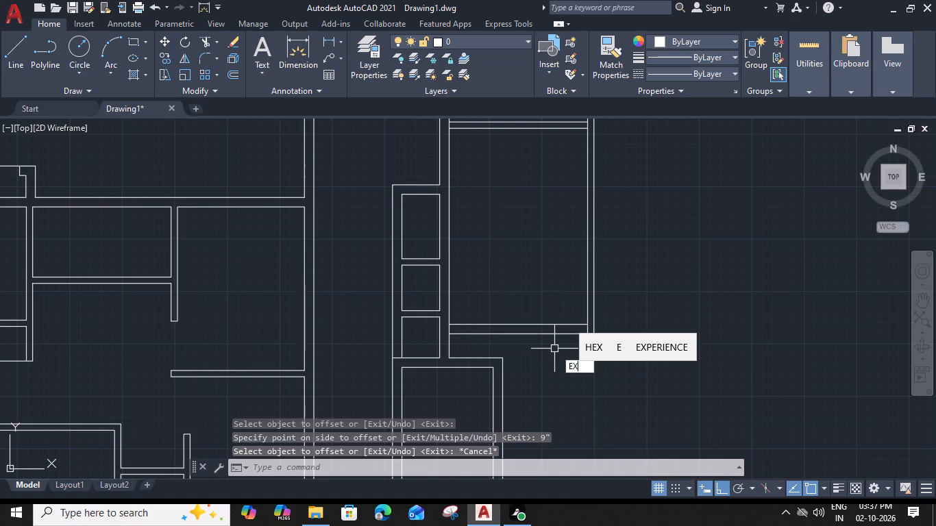
{"action": "left_click", "coordinate": [502, 374]}
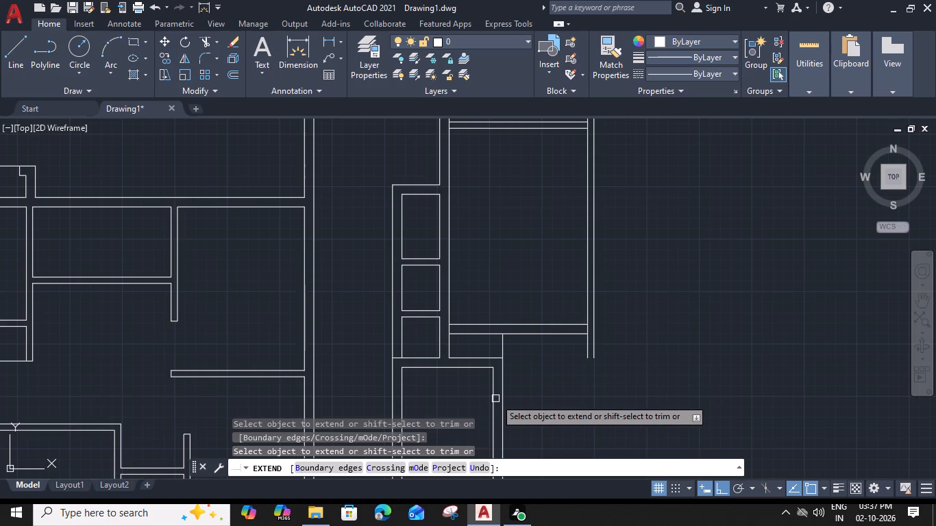
{"action": "left_click", "coordinate": [491, 394]}
{"action": "left_click", "coordinate": [491, 388]}
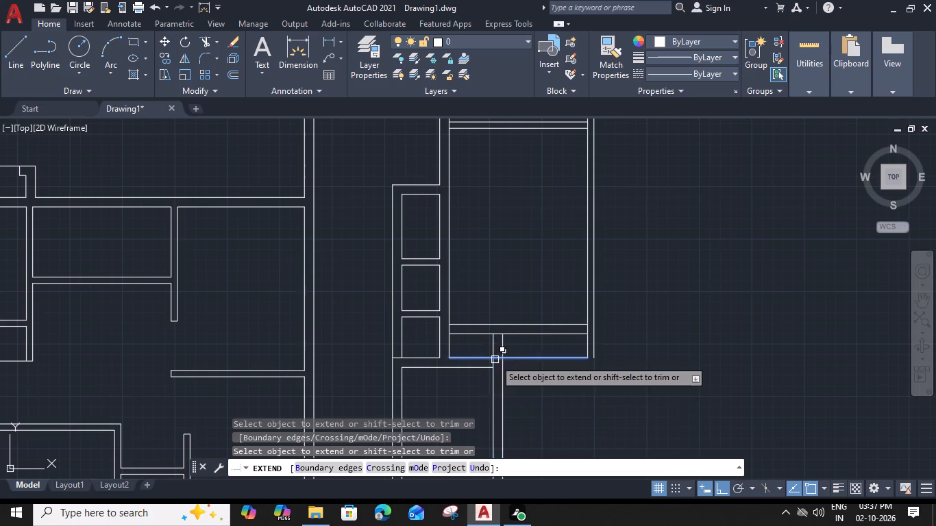
Trim the line pieces crossing the wall junctions around the new bottom wall and extend its lower line to the outer right wall line.
{"action": "scroll", "coordinate": [495, 360], "scroll_direction": "up", "scroll_amount": 2}
{"action": "left_click", "coordinate": [503, 361], "text": "shift"}
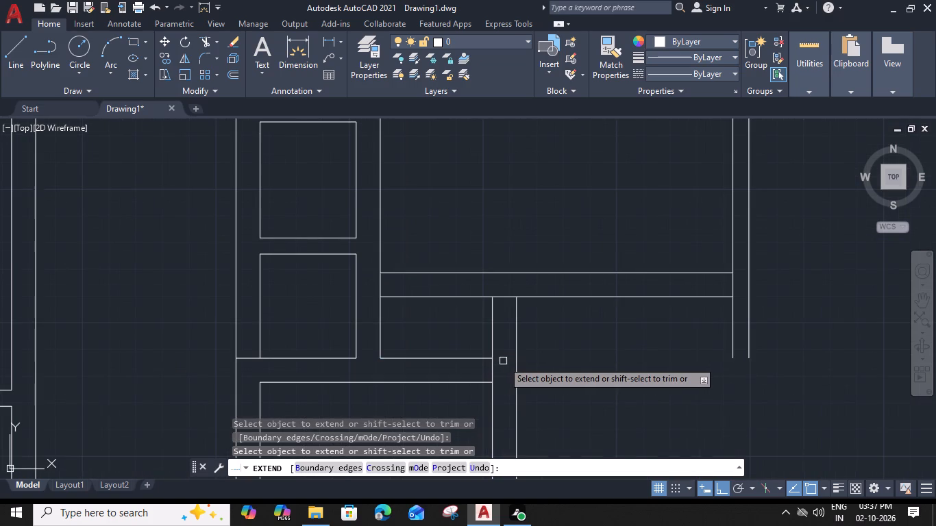
{"action": "left_click", "coordinate": [492, 368], "text": "shift"}
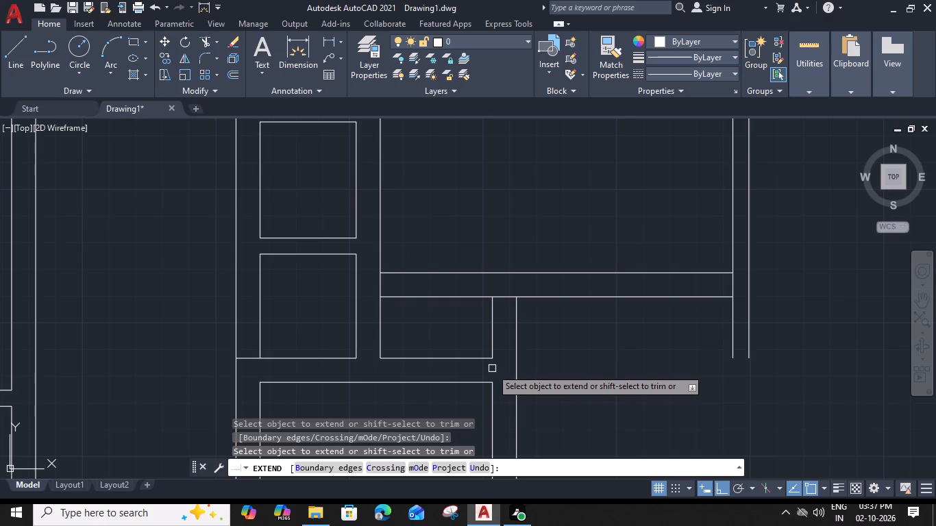
{"action": "left_click", "coordinate": [377, 285], "text": "shift"}
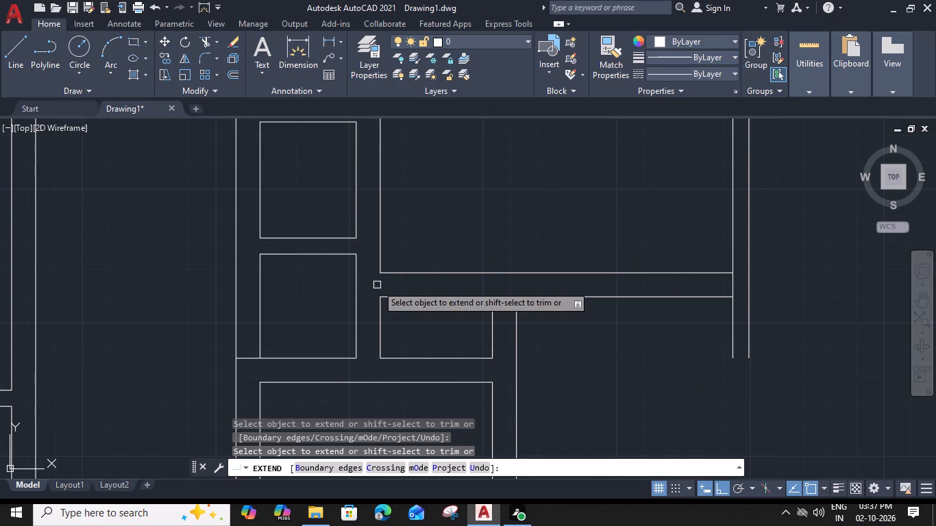
{"action": "left_click", "coordinate": [732, 287], "text": "shift"}
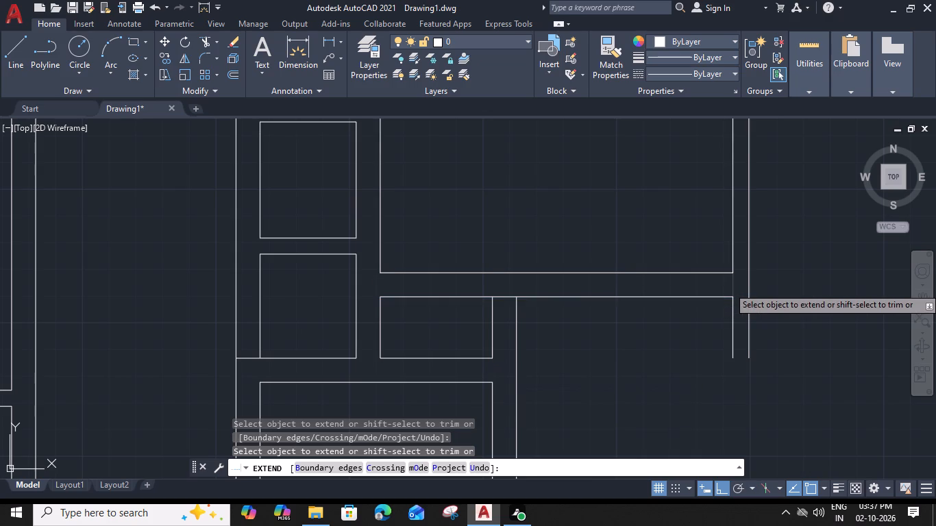
{"action": "left_click", "coordinate": [721, 298]}
Trim the inner vertical wall lines between the two lines of the 6" partition at both of its ends.
{"action": "scroll", "coordinate": [661, 255], "scroll_direction": "down", "scroll_amount": 3}
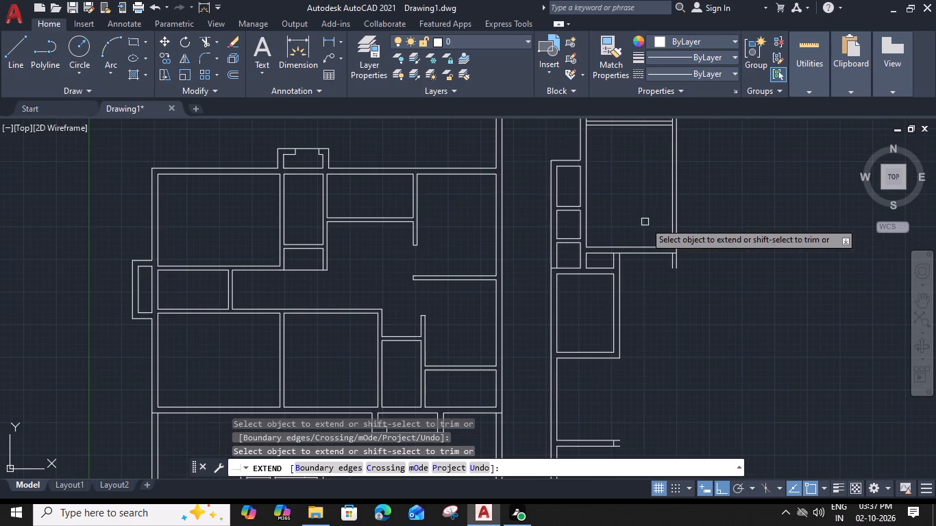
{"action": "middle_click_drag", "start_coordinate": [645, 222], "coordinate": [593, 401]}
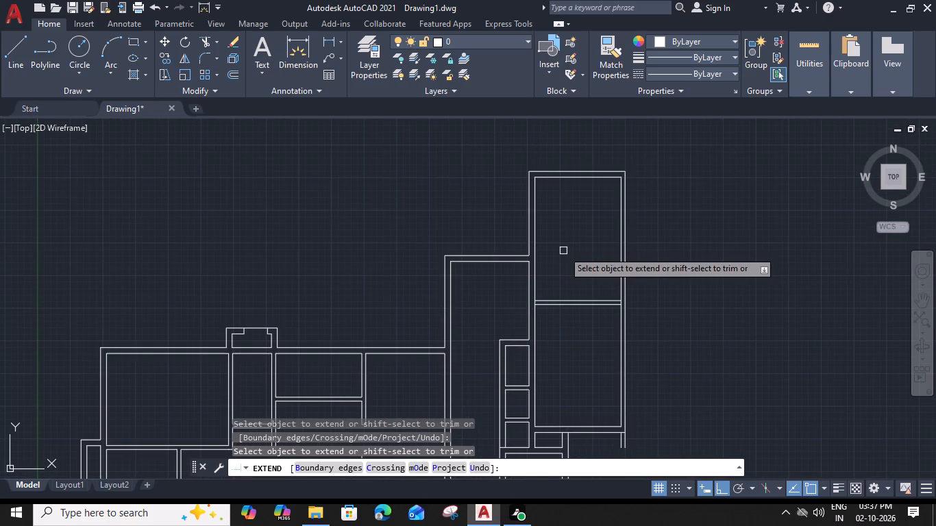
{"action": "scroll", "coordinate": [534, 303], "scroll_direction": "up", "scroll_amount": 4}
{"action": "left_click", "coordinate": [542, 314], "text": "shift"}
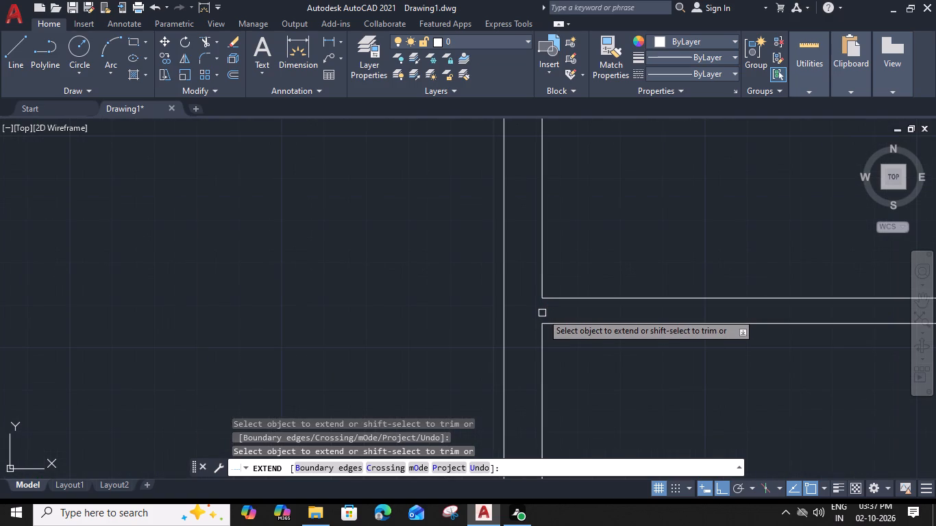
{"action": "scroll", "coordinate": [608, 312], "scroll_direction": "down", "scroll_amount": 2}
{"action": "scroll", "coordinate": [804, 314], "scroll_direction": "up", "scroll_amount": 1}
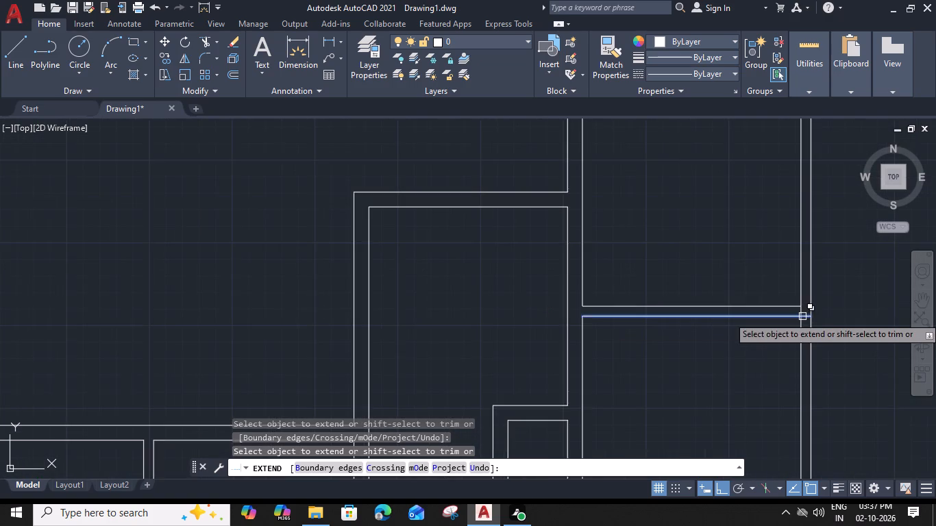
{"action": "scroll", "coordinate": [802, 316], "scroll_direction": "up", "scroll_amount": 1}
{"action": "left_click", "coordinate": [796, 314], "text": "shift"}
{"action": "scroll", "coordinate": [584, 307], "scroll_direction": "down", "scroll_amount": 1}
{"action": "scroll", "coordinate": [522, 288], "scroll_direction": "down", "scroll_amount": 1}
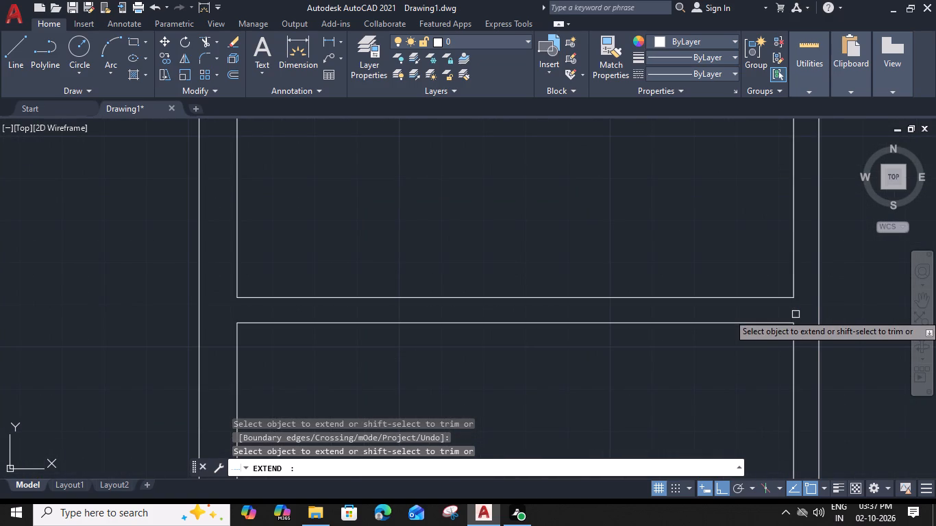
{"action": "middle_click_drag", "start_coordinate": [510, 279], "coordinate": [558, 494]}
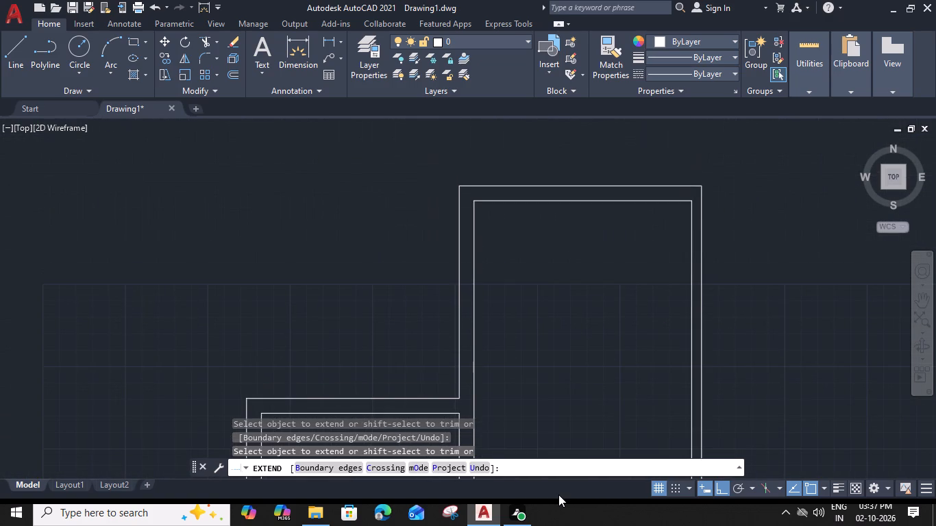
{"action": "key", "text": "Escape"}
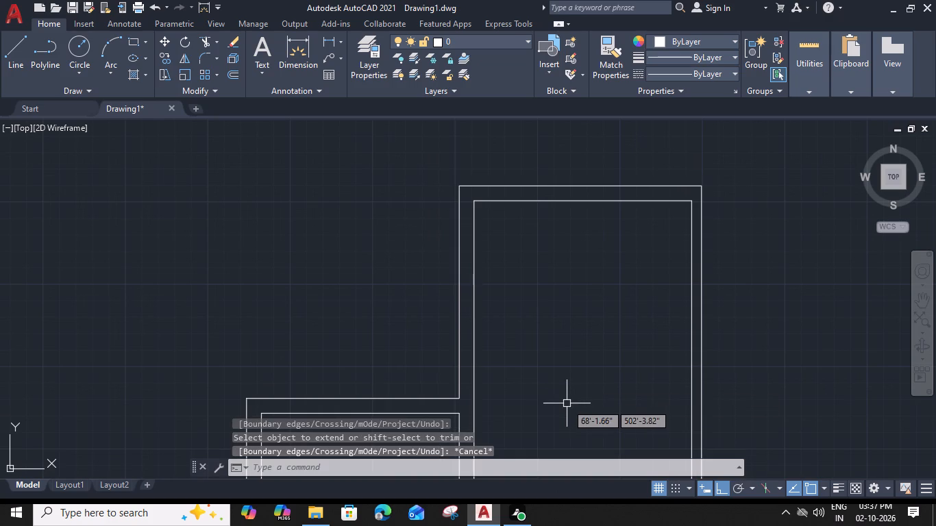
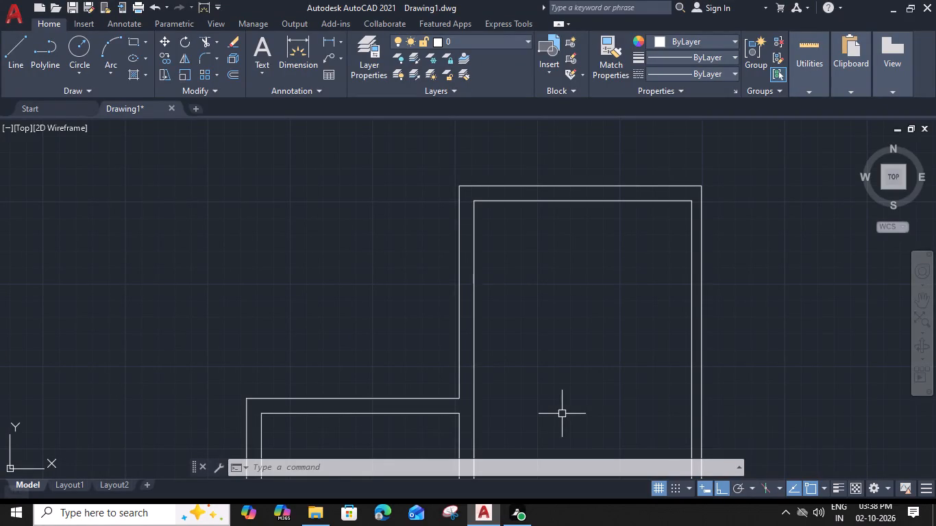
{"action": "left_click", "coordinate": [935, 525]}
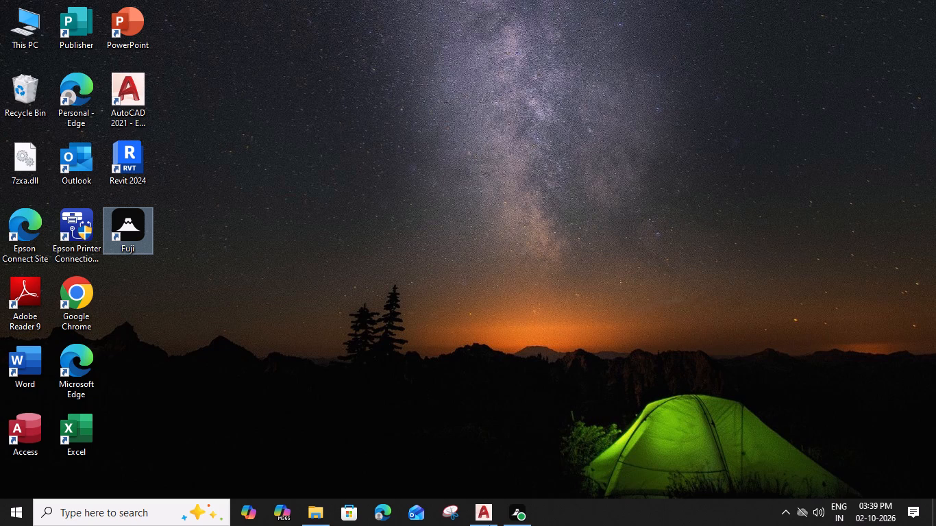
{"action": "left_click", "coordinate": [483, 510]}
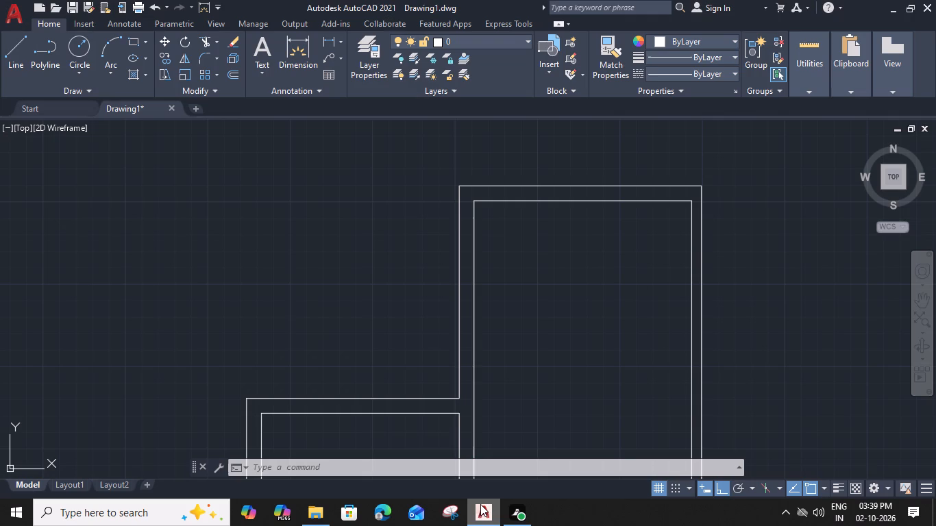
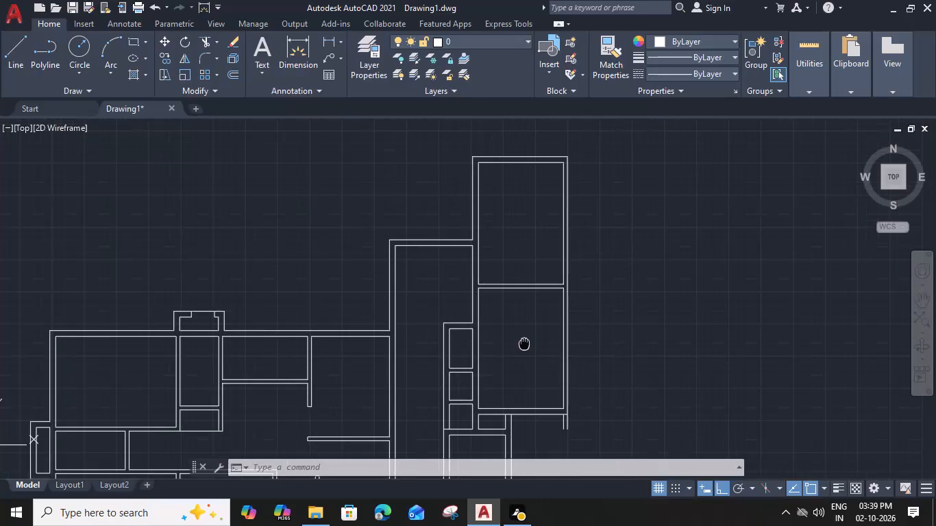
Offset the outer east wall line of the upper-right rooms outward by 5', and offset that copy 6" for the wall thickness.
{"action": "scroll", "coordinate": [513, 397], "scroll_direction": "up", "scroll_amount": 2}
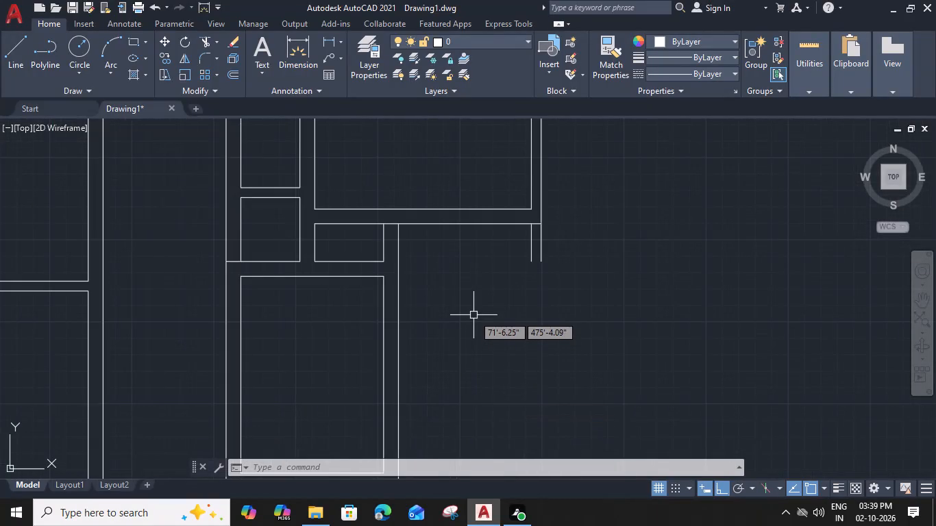
{"action": "scroll", "coordinate": [473, 315], "scroll_direction": "down", "scroll_amount": 1}
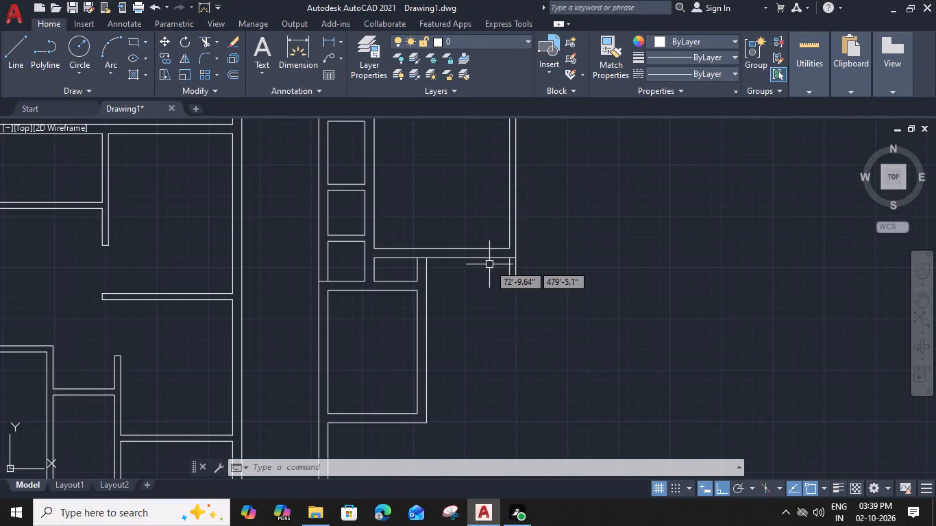
{"action": "left_click", "coordinate": [517, 229]}
{"action": "type", "text": "O"}
{"action": "key", "text": "space"}
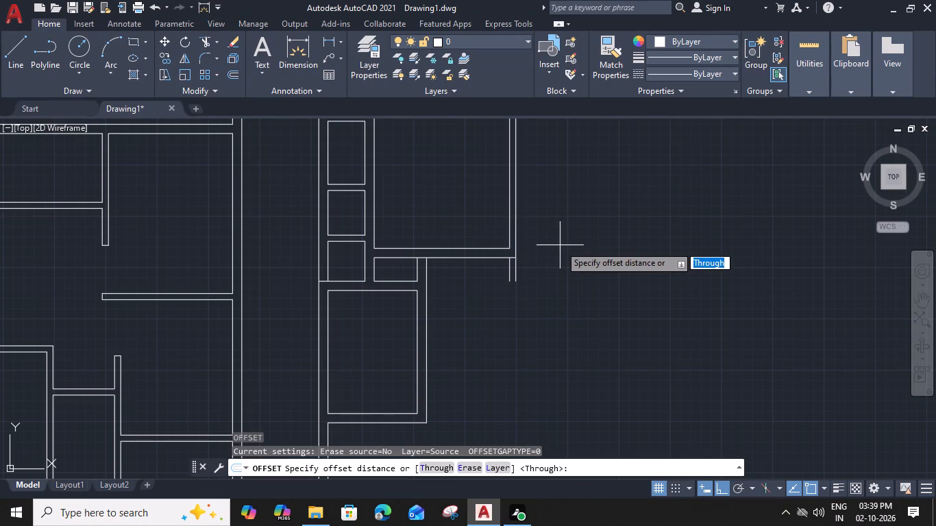
{"action": "type", "text": "5'"}
{"action": "key", "text": "space"}
{"action": "left_click", "coordinate": [560, 245]}
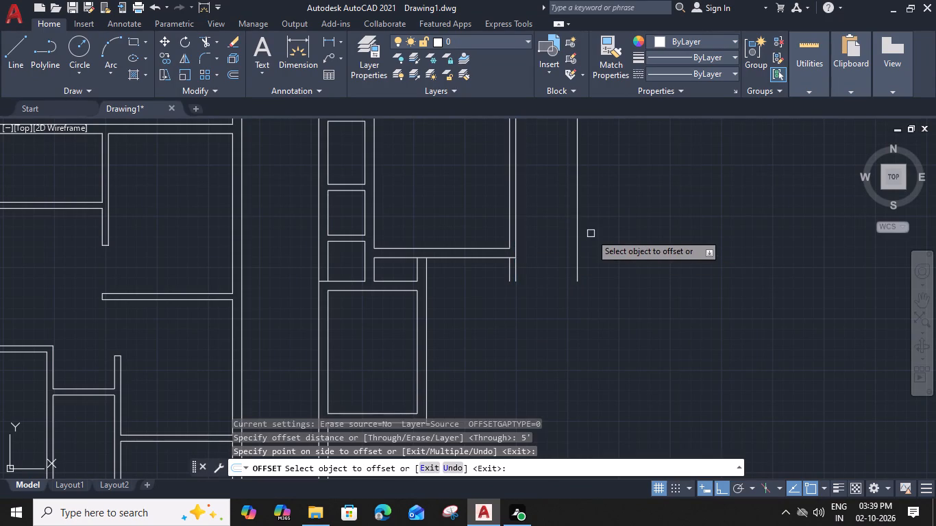
{"action": "left_click", "coordinate": [578, 225]}
{"action": "type", "text": "6\""}
{"action": "key", "text": "Return"}
Offset the new wall's outer line 11'3" outward, and offset that copy 6" to form another double-line wall.
{"action": "middle_click_drag", "start_coordinate": [595, 234], "coordinate": [504, 227]}
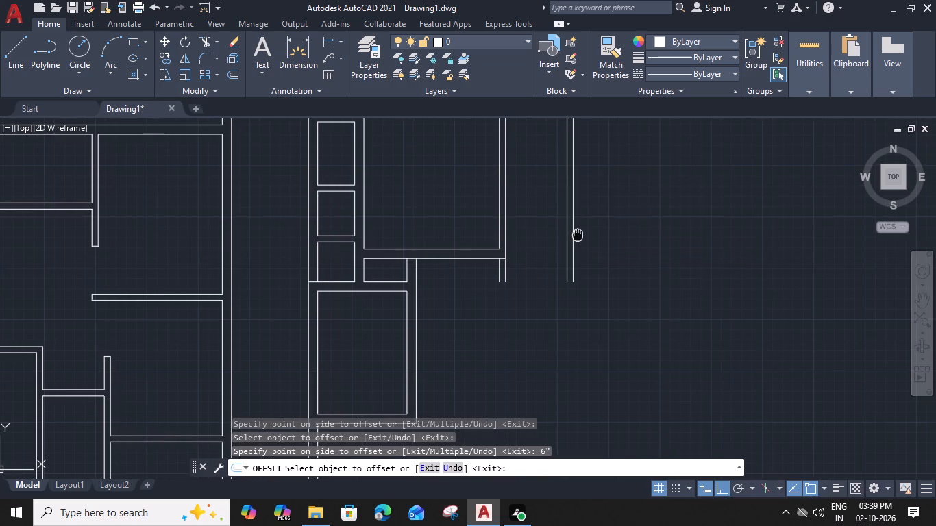
{"action": "left_click", "coordinate": [493, 222]}
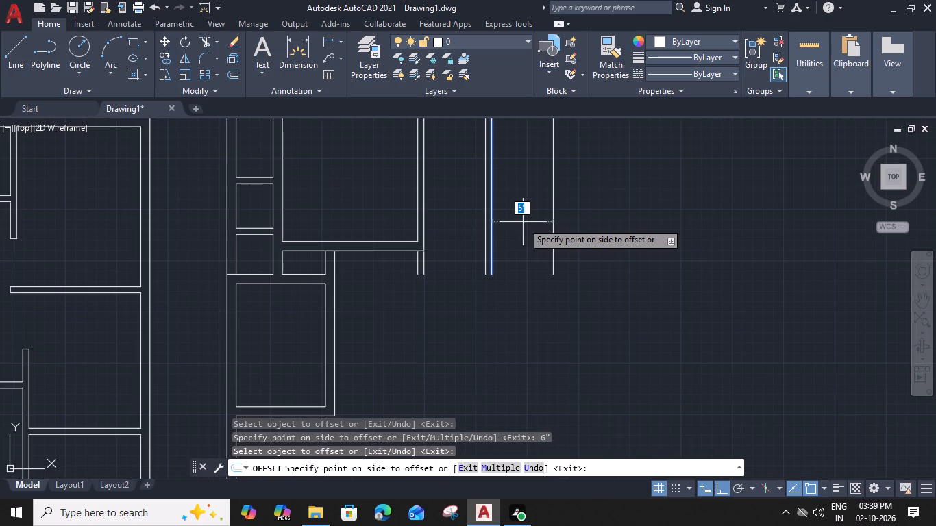
{"action": "type", "text": "11"}
{"action": "key", "text": "apostrophe"}
{"action": "key", "text": "3"}
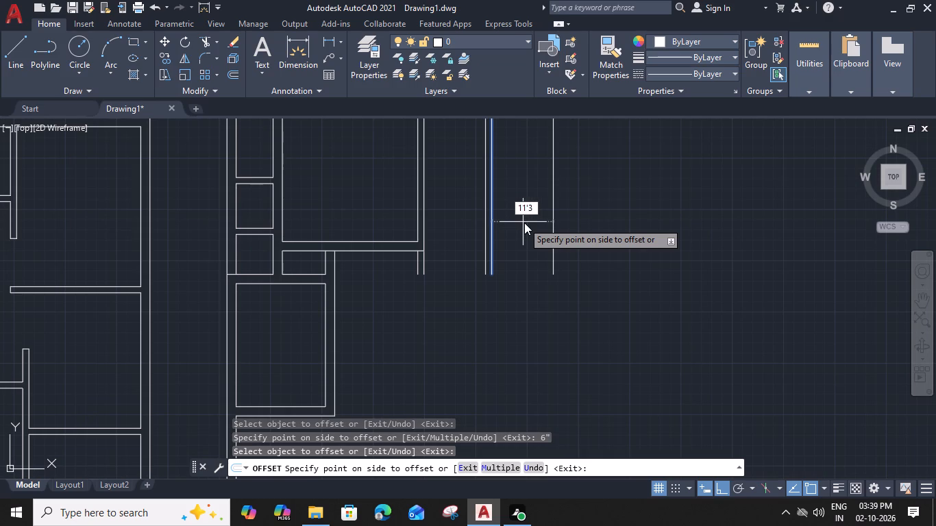
{"action": "key", "text": "shift+quotedbl"}
{"action": "key", "text": "Return"}
{"action": "left_click", "coordinate": [631, 218]}
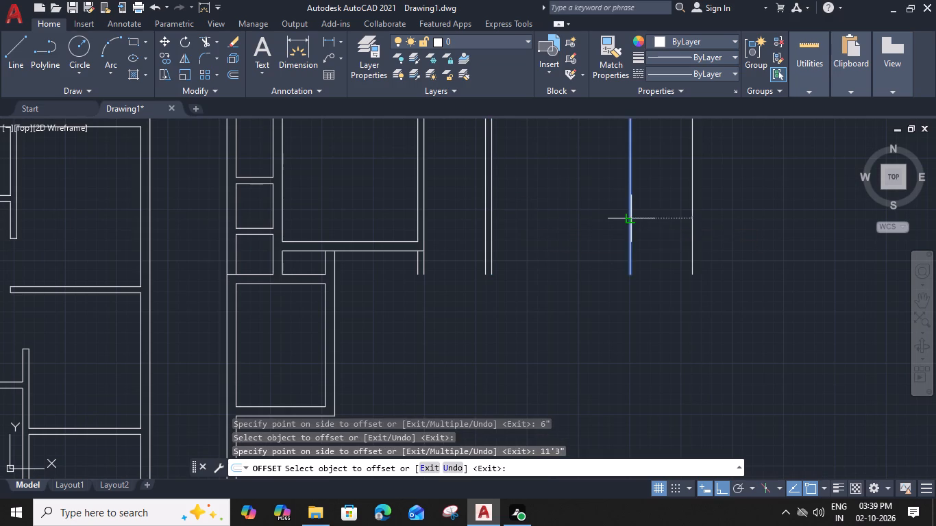
{"action": "type", "text": "6\""}
{"action": "key", "text": "Return"}
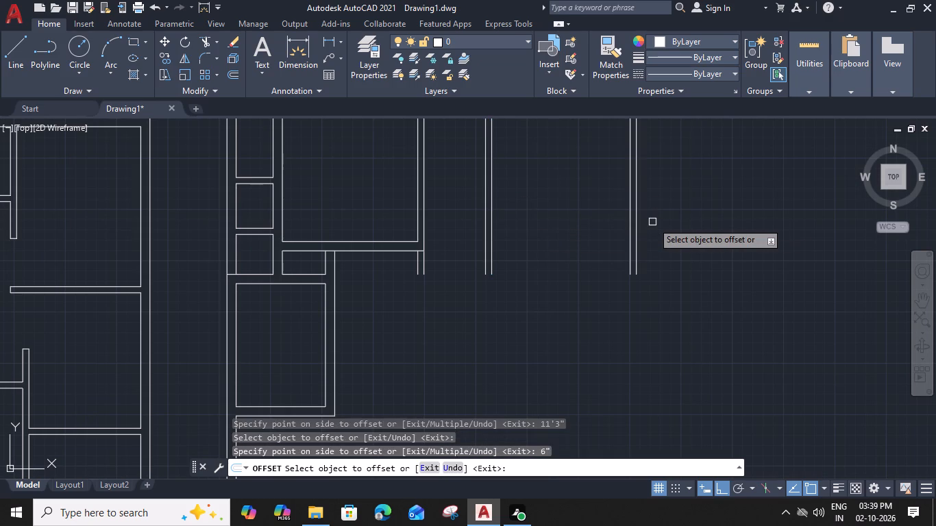
Offset the newest wall's outer line 8' outward, and offset that copy 9" to form the outermost wall.
{"action": "middle_click_drag", "start_coordinate": [650, 222], "coordinate": [606, 222]}
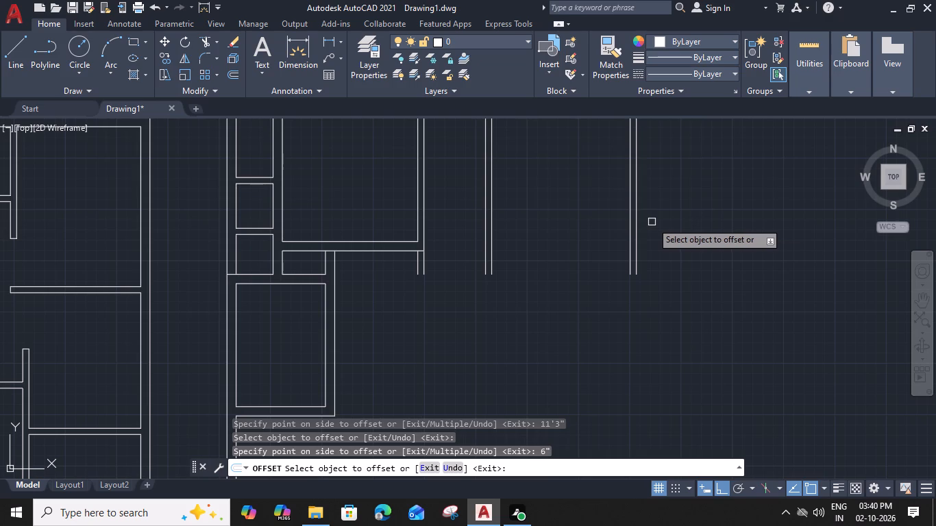
{"action": "middle_click_drag", "start_coordinate": [606, 222], "coordinate": [604, 222]}
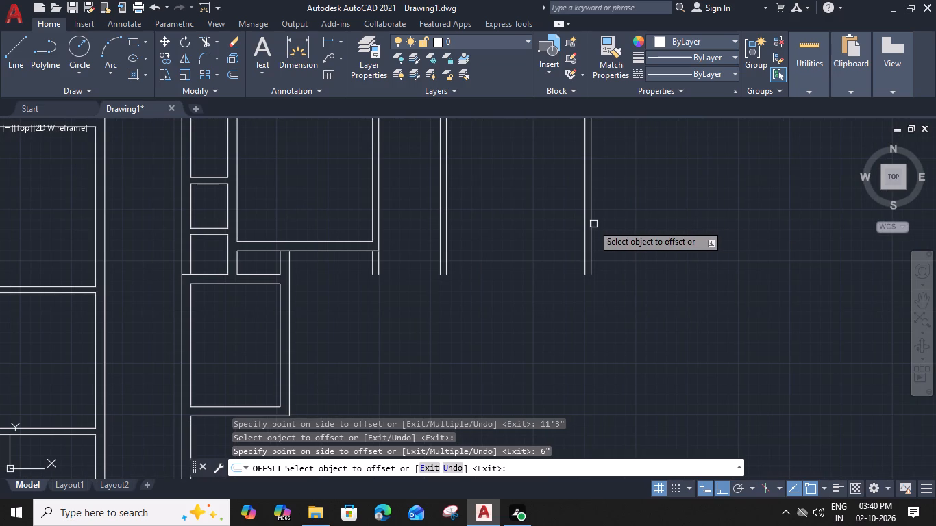
{"action": "left_click", "coordinate": [591, 224]}
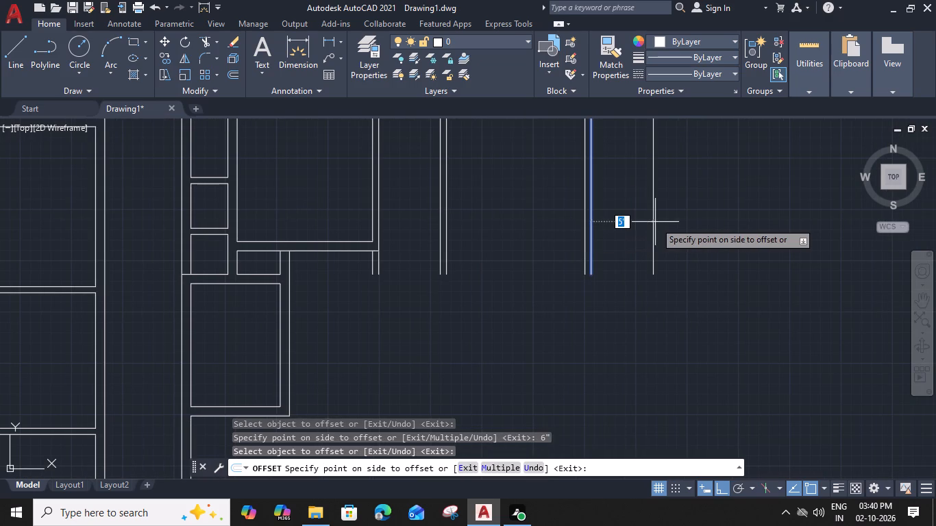
{"action": "type", "text": "8'"}
{"action": "key", "text": "space"}
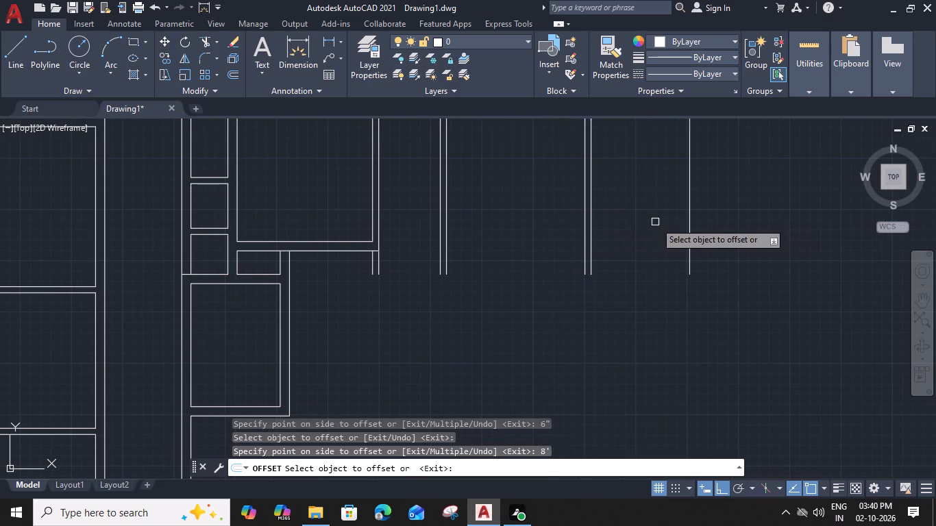
{"action": "left_click", "coordinate": [690, 214]}
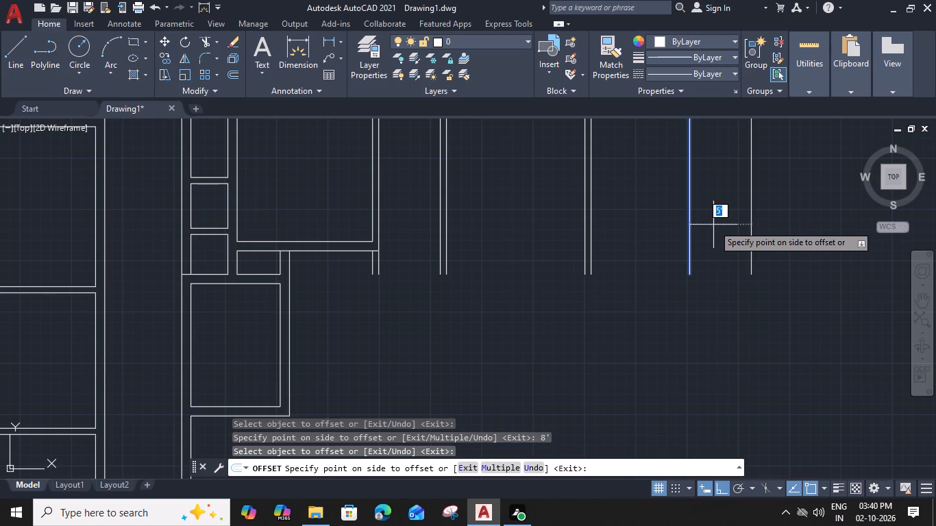
{"action": "type", "text": "9\""}
{"action": "key", "text": "Return"}
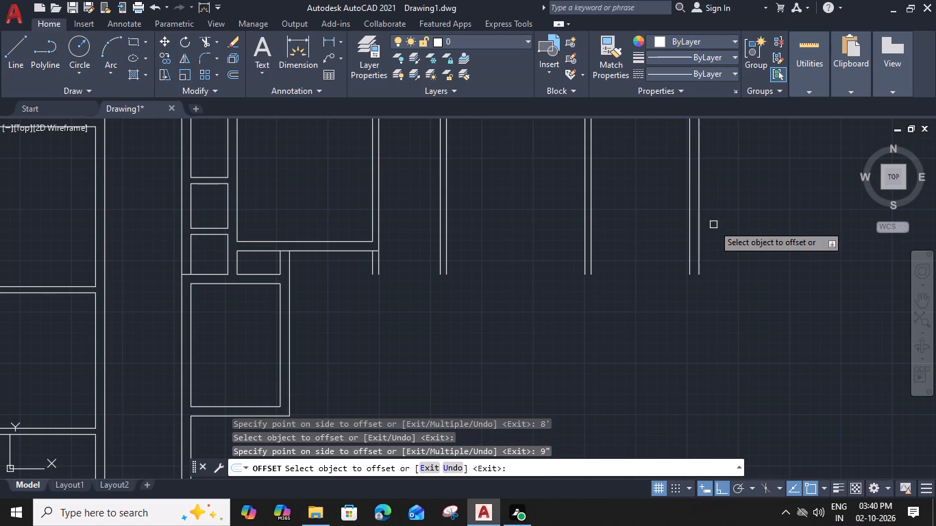
{"action": "key", "text": "Escape"}
Extend the outer line of the rooms' bottom wall across the new vertical walls to the outermost wall line.
{"action": "type", "text": "EX"}
{"action": "key", "text": "space"}
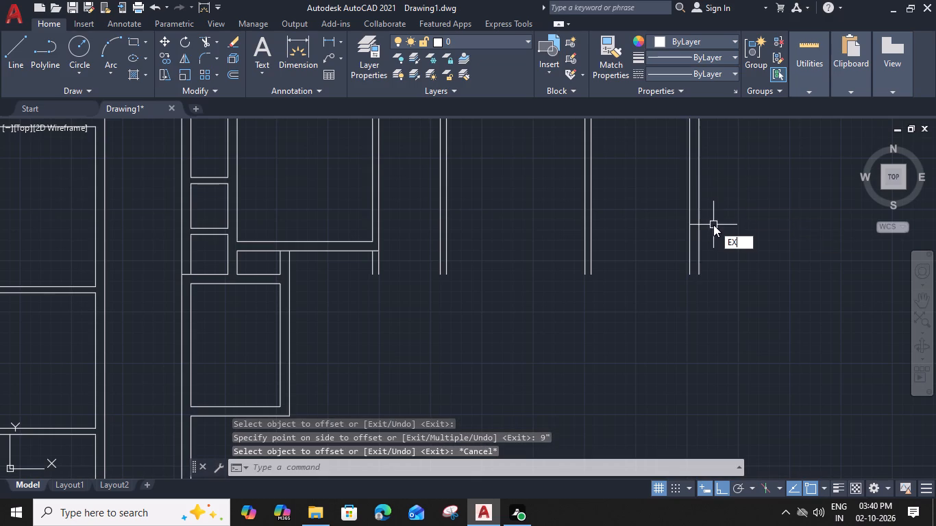
{"action": "left_click", "coordinate": [354, 254]}
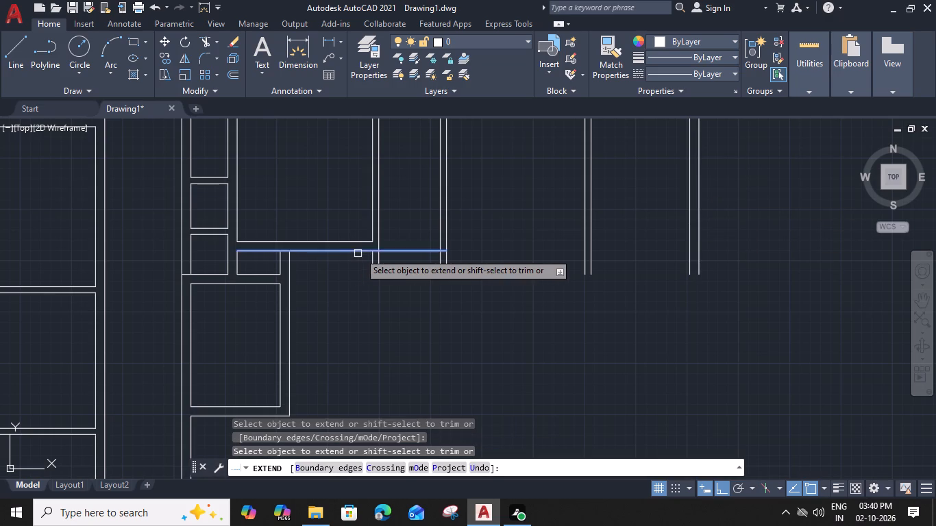
{"action": "left_click", "coordinate": [360, 253]}
{"action": "left_click", "coordinate": [399, 251]}
{"action": "left_click", "coordinate": [417, 253]}
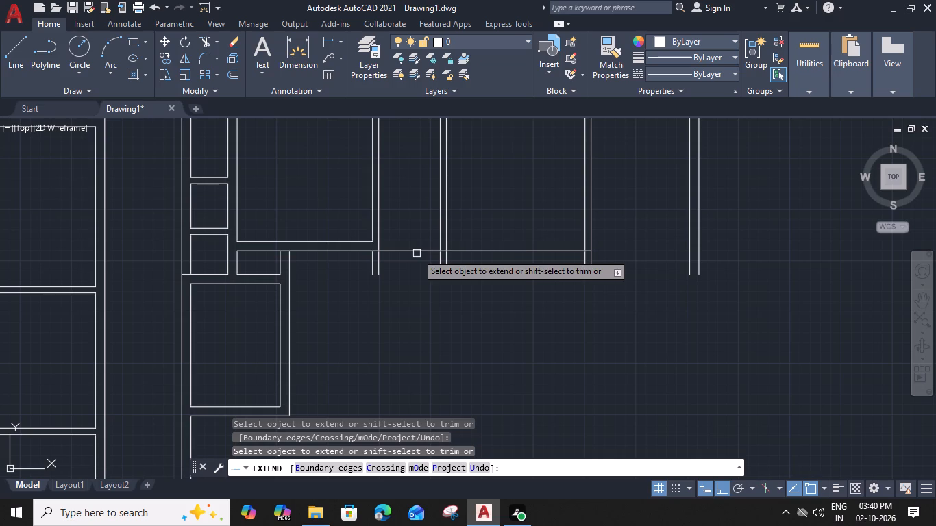
{"action": "left_click", "coordinate": [528, 254]}
{"action": "left_click", "coordinate": [565, 249]}
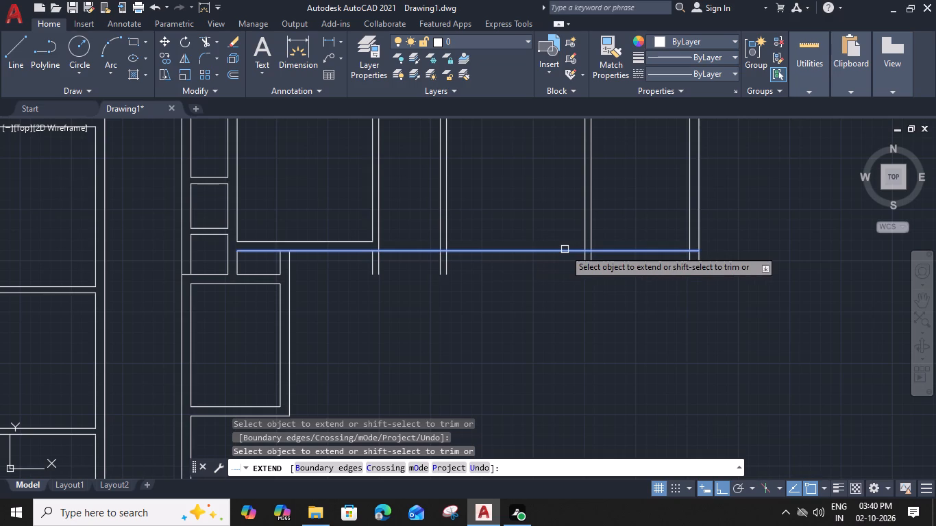
Trim the vertical wall line ends that project below the extended bottom wall line.
{"action": "left_click", "coordinate": [361, 266], "text": "shift"}
{"action": "left_click", "coordinate": [745, 257], "text": "shift"}
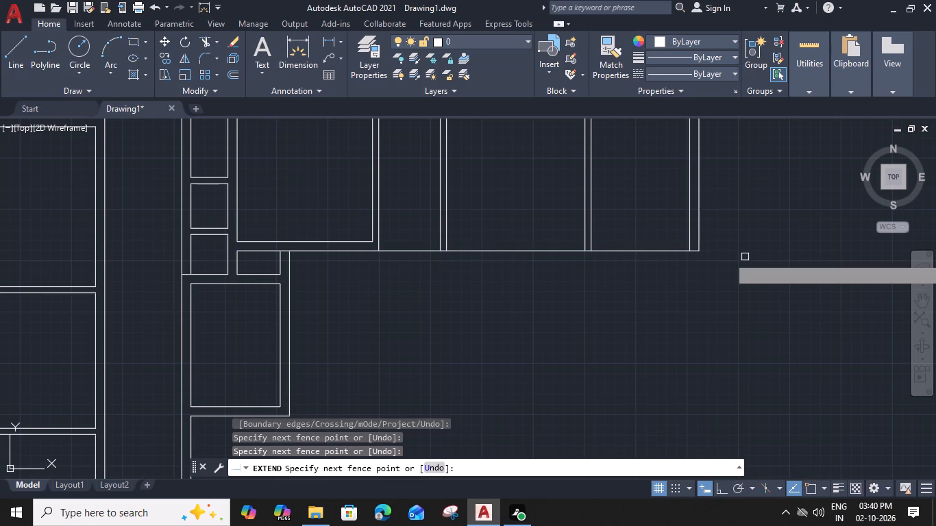
Extend the inner line of the bottom wall across the new vertical walls to the outermost wall's inner line.
{"action": "left_click", "coordinate": [366, 241]}
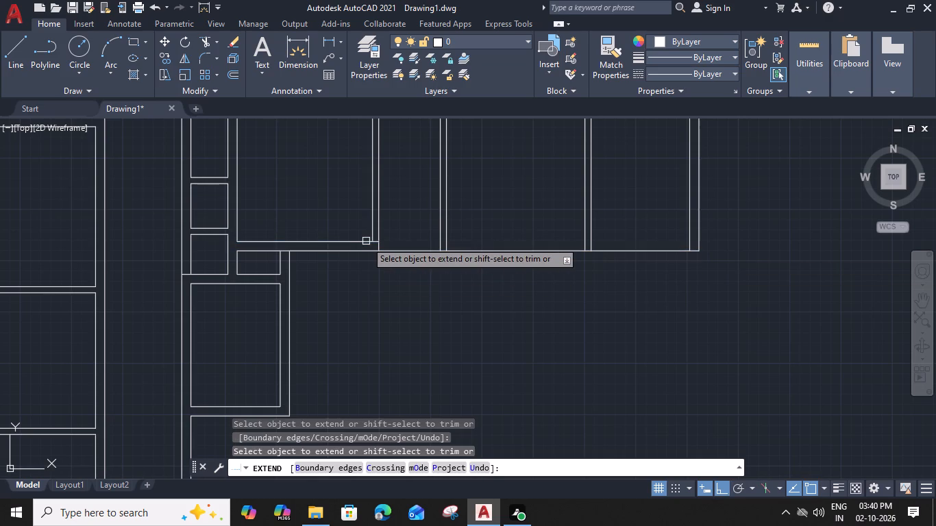
{"action": "left_click", "coordinate": [369, 241]}
{"action": "left_click", "coordinate": [341, 242]}
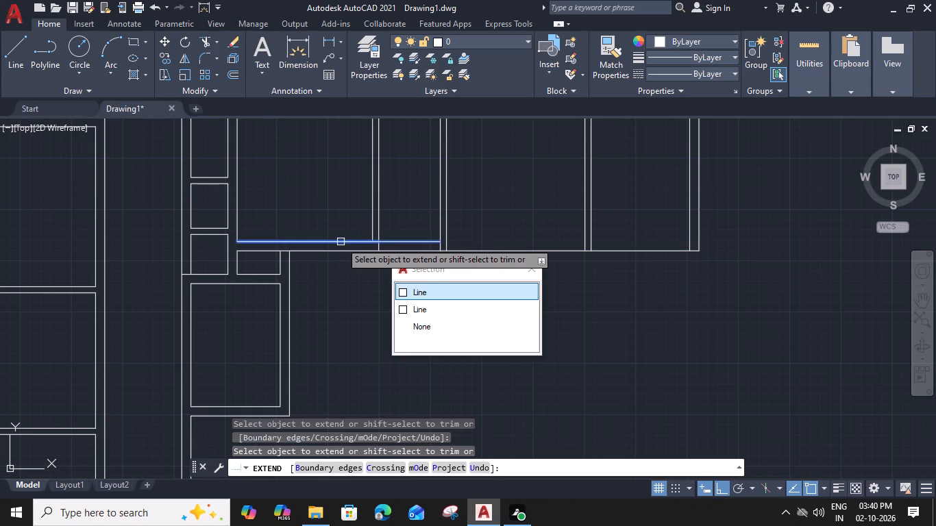
{"action": "left_click", "coordinate": [425, 242]}
{"action": "left_click", "coordinate": [501, 240]}
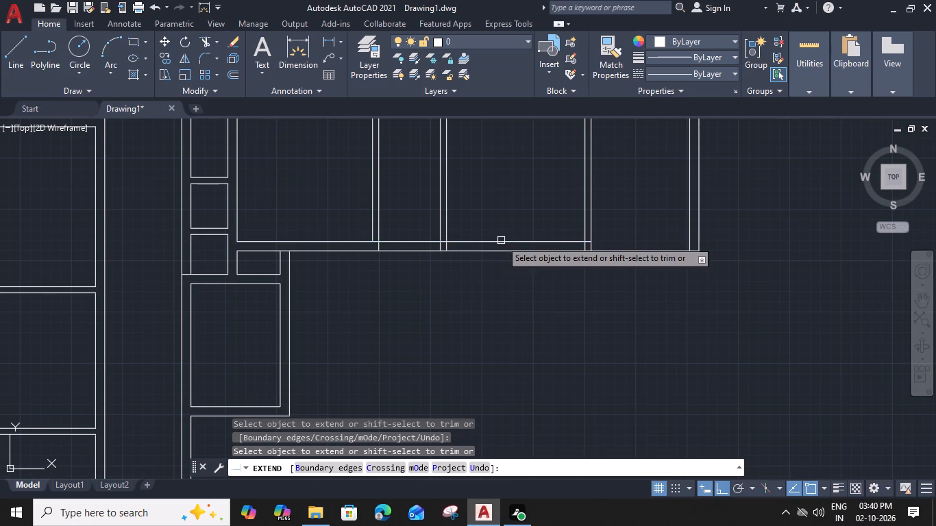
{"action": "left_click", "coordinate": [534, 241]}
Trim the overlapping lines where the bottom wall meets the outermost 9" wall and the adjacent 6" partition.
{"action": "scroll", "coordinate": [663, 245], "scroll_direction": "up", "scroll_amount": 2}
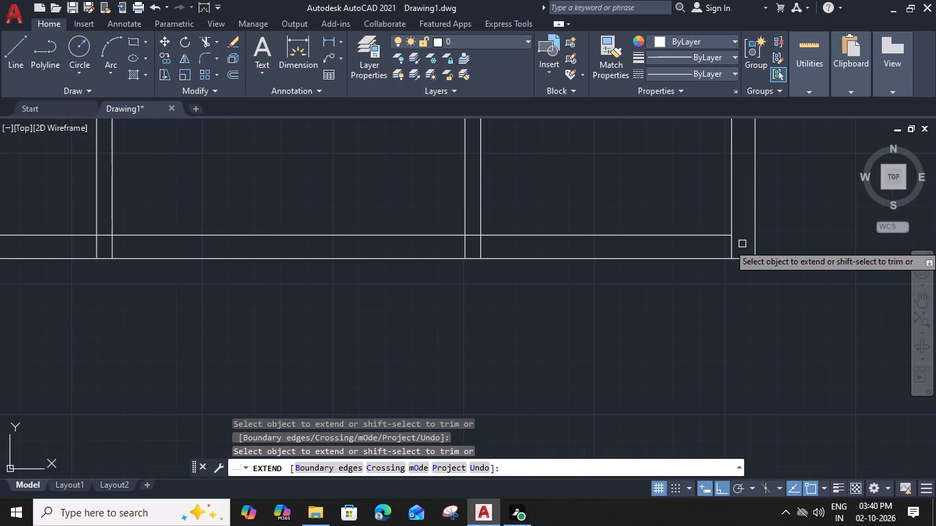
{"action": "left_click", "coordinate": [742, 244], "text": "shift"}
{"action": "left_click", "coordinate": [382, 249], "text": "shift"}
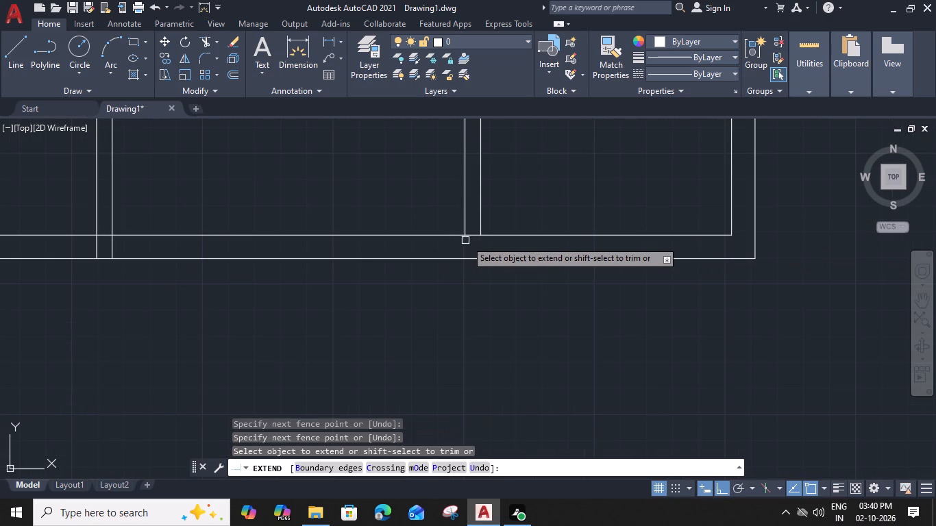
{"action": "left_click", "coordinate": [473, 237]}
{"action": "left_click", "coordinate": [473, 237], "text": "shift"}
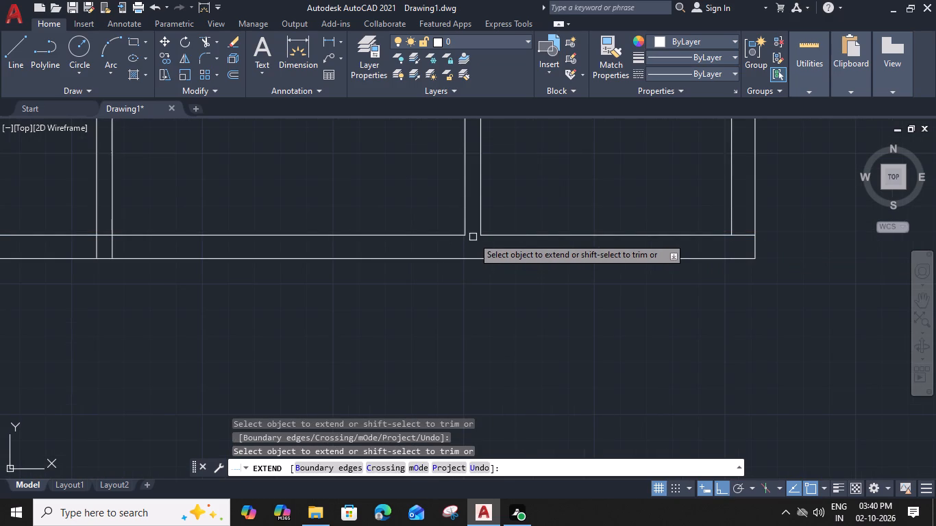
{"action": "left_click", "coordinate": [746, 234], "text": "shift"}
Trim the overlapping lines where the bottom wall meets the first new 6" partition and the original east wall.
{"action": "scroll", "coordinate": [663, 238], "scroll_direction": "down", "scroll_amount": 2}
{"action": "scroll", "coordinate": [419, 243], "scroll_direction": "up", "scroll_amount": 3}
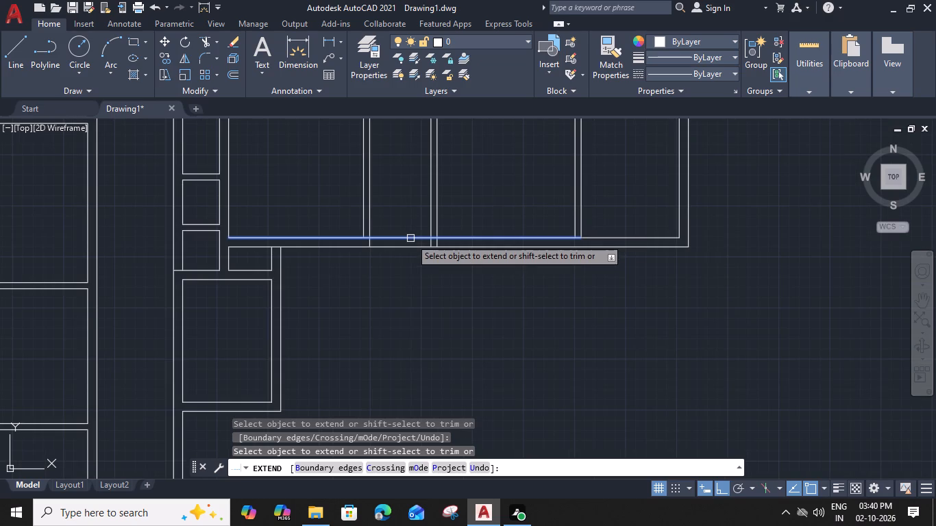
{"action": "left_click_drag", "start_coordinate": [523, 238], "coordinate": [501, 238], "text": "shift"}
{"action": "left_click", "coordinate": [416, 238], "text": "shift"}
{"action": "left_click_drag", "start_coordinate": [417, 238], "coordinate": [548, 234], "text": "shift"}
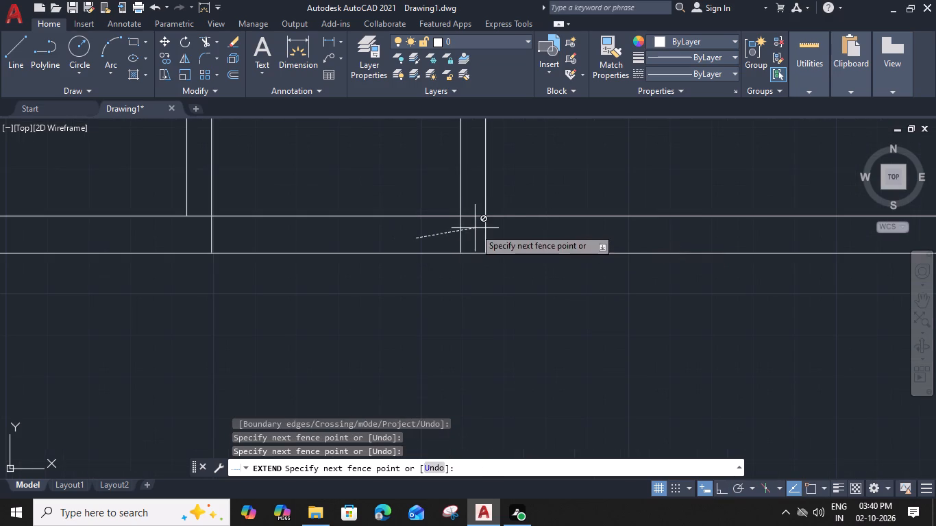
{"action": "left_click", "coordinate": [478, 216], "text": "shift"}
{"action": "left_click", "coordinate": [484, 227], "text": "shift"}
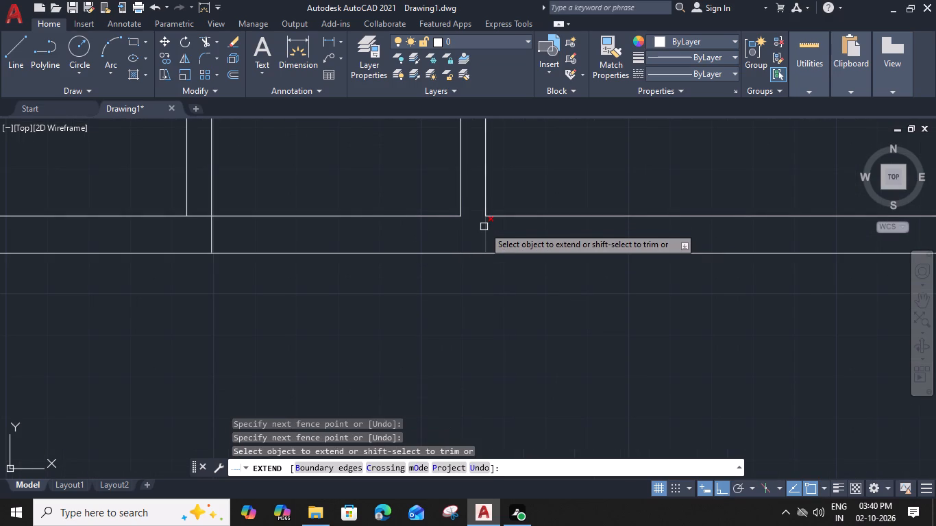
{"action": "scroll", "coordinate": [484, 228], "scroll_direction": "down", "scroll_amount": 2}
{"action": "scroll", "coordinate": [370, 223], "scroll_direction": "up", "scroll_amount": 1}
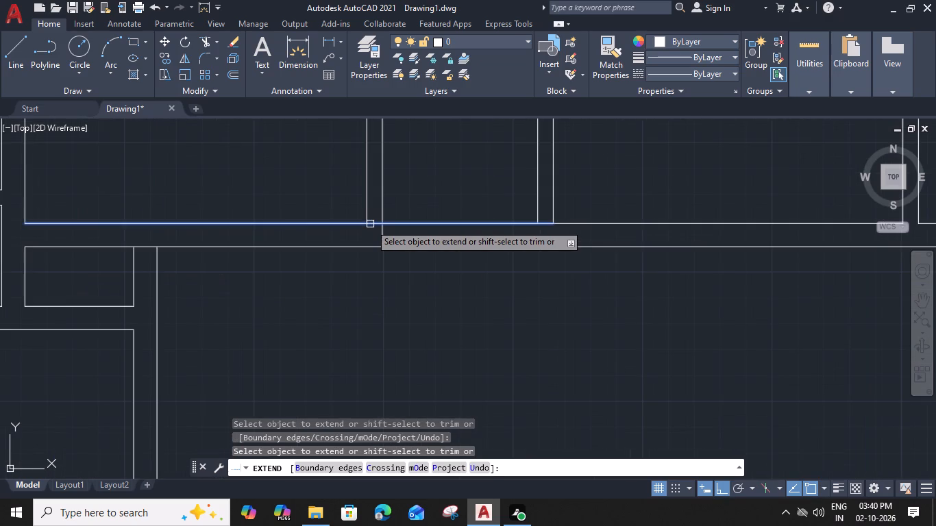
{"action": "left_click", "coordinate": [377, 225], "text": "shift"}
{"action": "left_click", "coordinate": [379, 230], "text": "shift"}
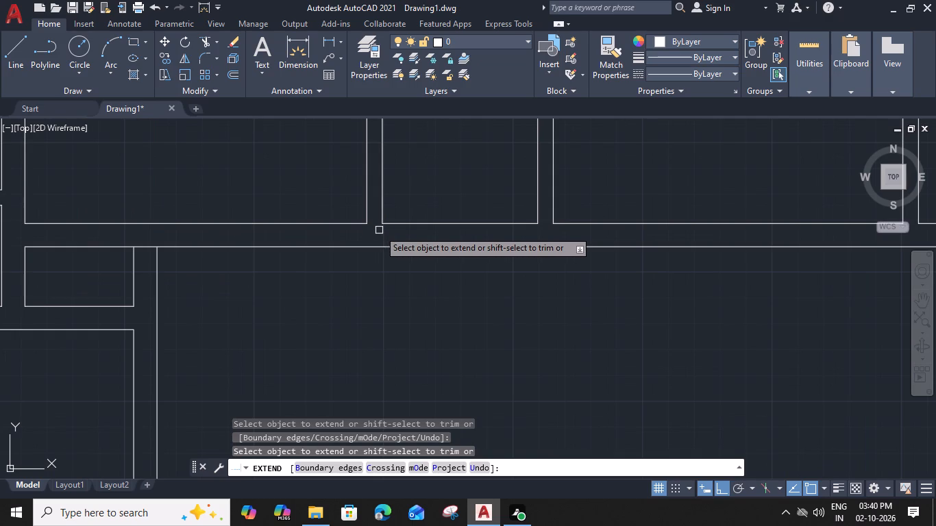
{"action": "key", "text": "Escape"}
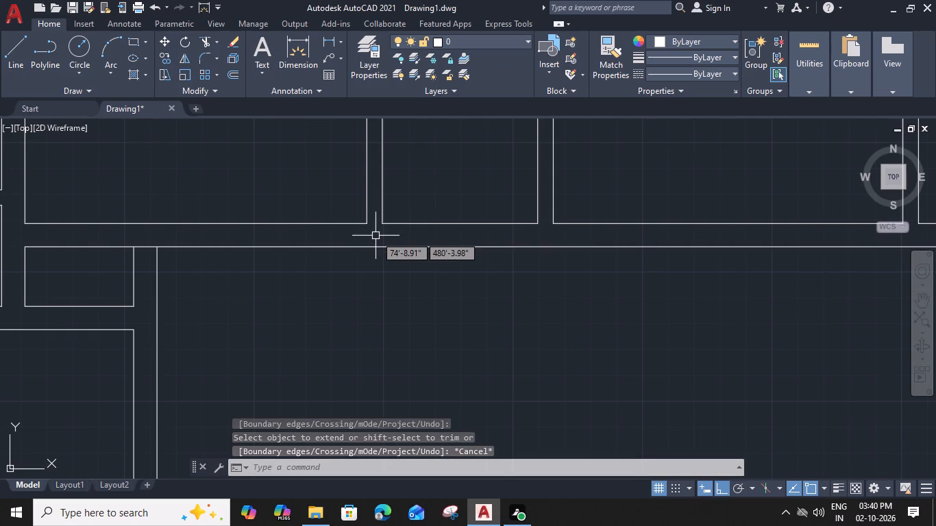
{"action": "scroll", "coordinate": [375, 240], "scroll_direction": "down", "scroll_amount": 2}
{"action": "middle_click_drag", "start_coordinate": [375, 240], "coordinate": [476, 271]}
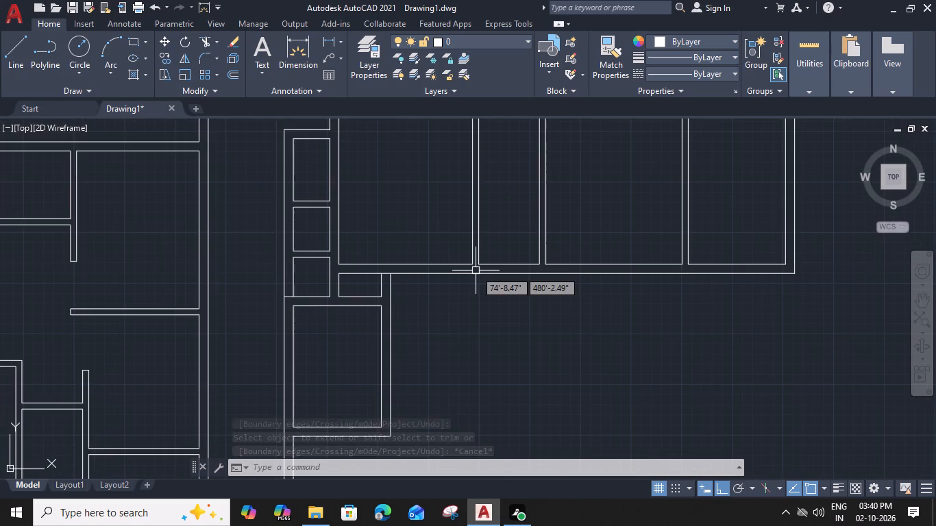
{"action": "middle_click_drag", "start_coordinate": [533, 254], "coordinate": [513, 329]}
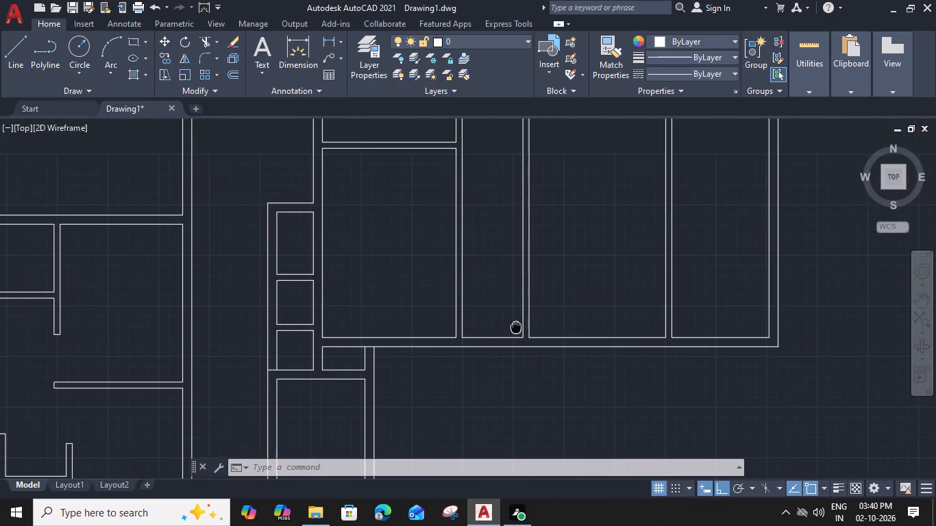
Offset the narrow room's bottom inner wall line 9' upward and offset that copy 6" further up for a partition.
{"action": "left_click", "coordinate": [513, 340]}
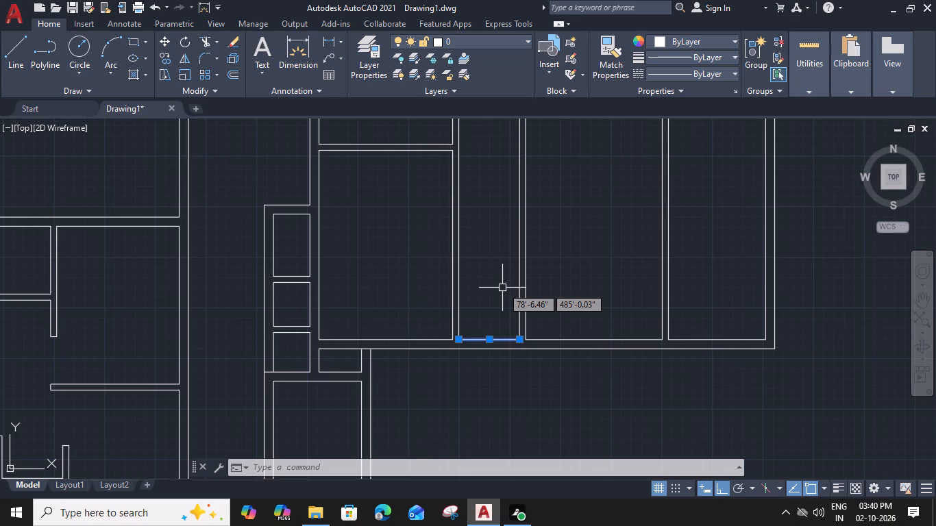
{"action": "key", "text": "l"}
{"action": "key", "text": "BackSpace"}
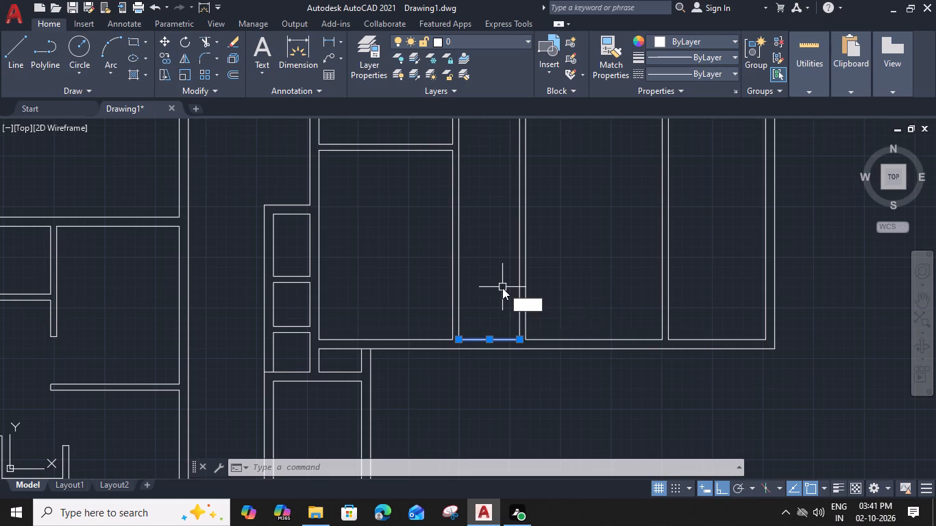
{"action": "type", "text": "O"}
{"action": "key", "text": "space"}
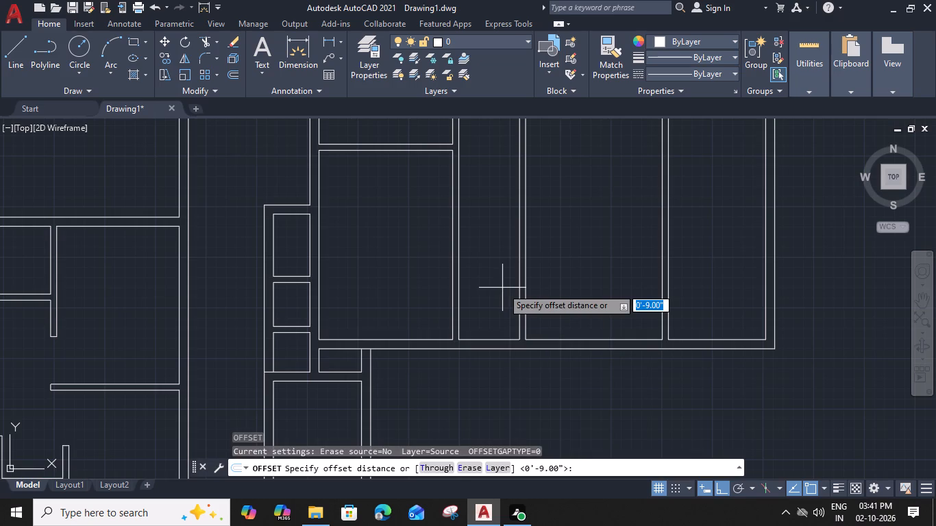
{"action": "type", "text": "9'"}
{"action": "key", "text": "space"}
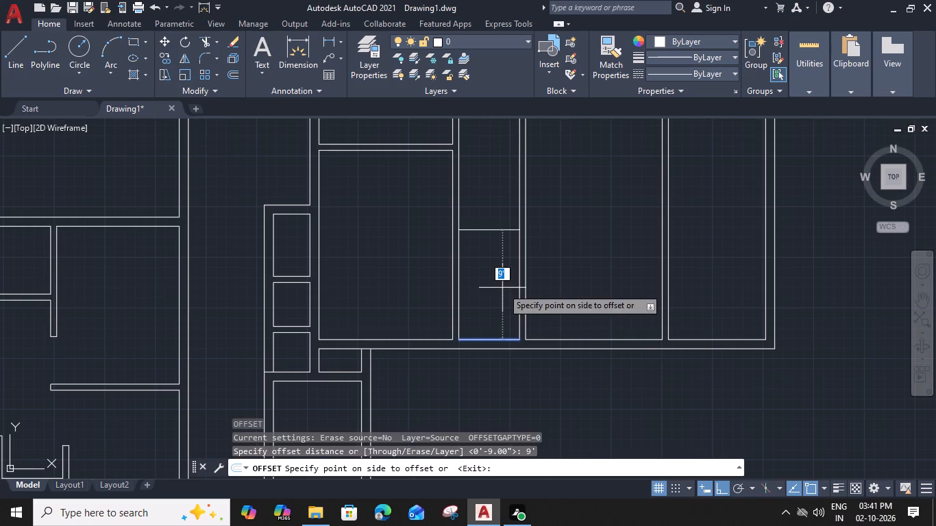
{"action": "left_click", "coordinate": [502, 282]}
{"action": "left_click", "coordinate": [504, 230]}
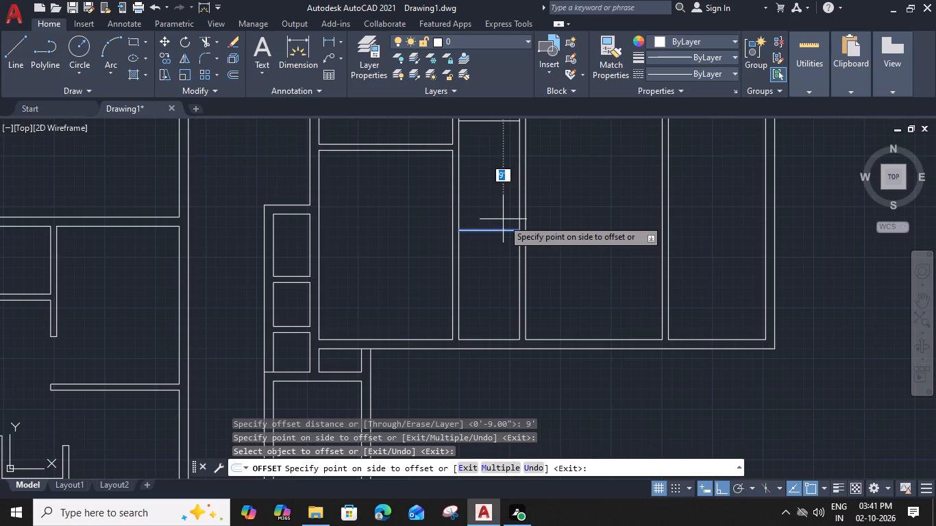
{"action": "key", "text": "6"}
{"action": "key", "text": "shift+quotedbl"}
{"action": "key", "text": "Return"}
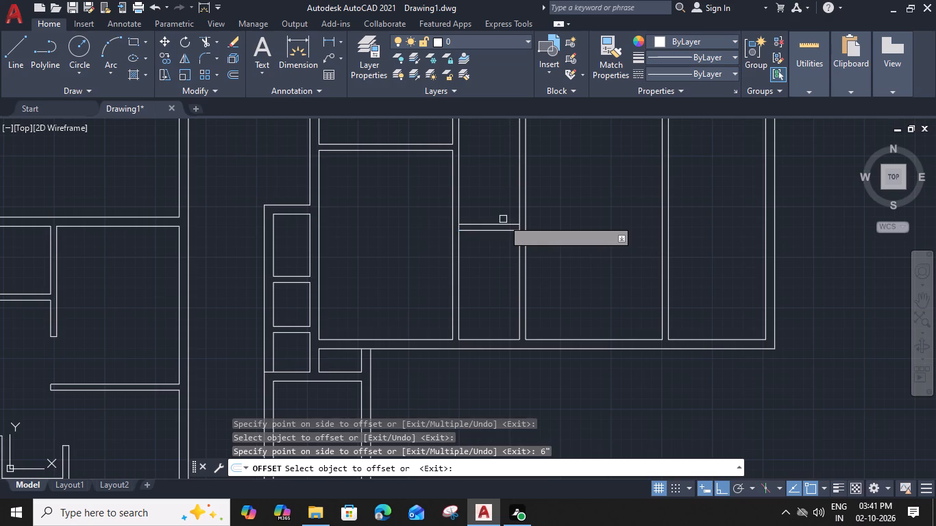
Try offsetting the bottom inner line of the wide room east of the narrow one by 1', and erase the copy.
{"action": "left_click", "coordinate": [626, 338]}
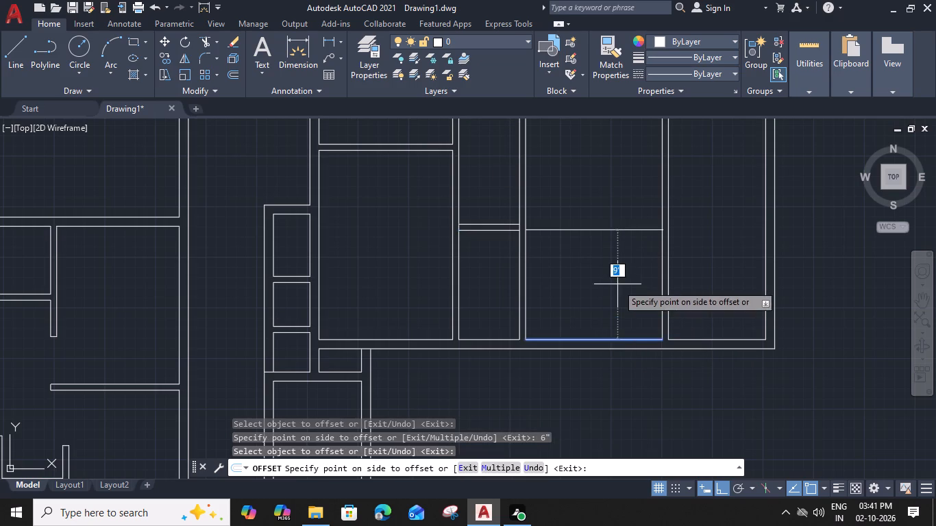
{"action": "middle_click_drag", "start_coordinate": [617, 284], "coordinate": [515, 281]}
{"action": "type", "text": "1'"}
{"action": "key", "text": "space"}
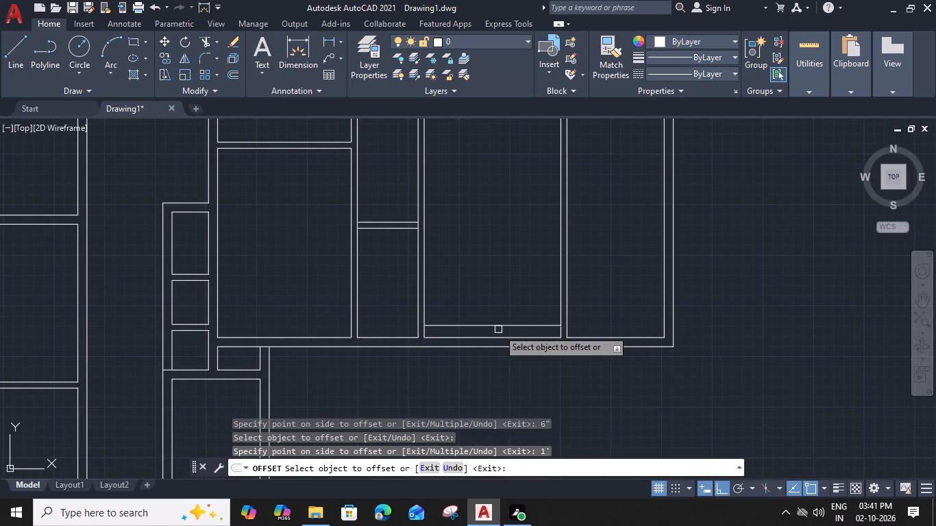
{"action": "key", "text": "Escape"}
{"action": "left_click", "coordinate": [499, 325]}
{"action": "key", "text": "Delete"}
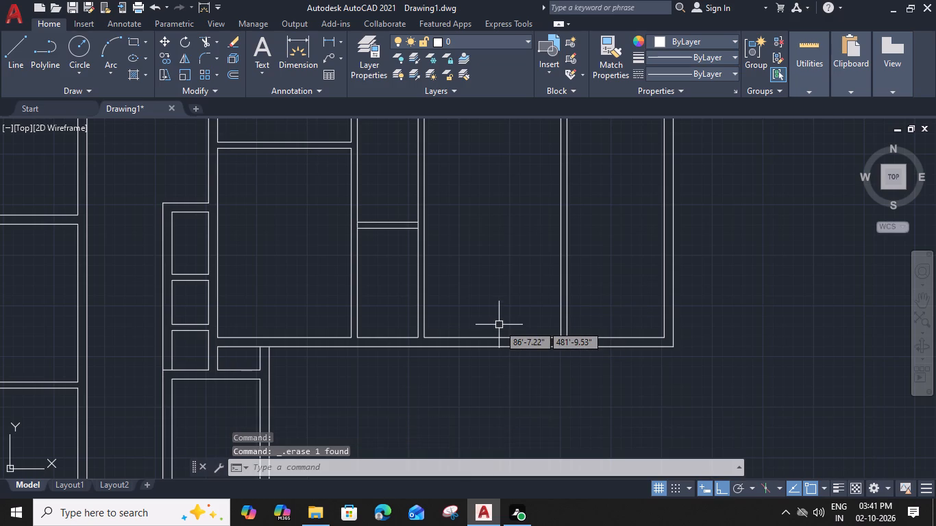
Offset the wide middle room's bottom inner line 11' upward and offset that copy 6" further up for a partition.
{"action": "left_click", "coordinate": [504, 339]}
{"action": "key", "text": "o"}
{"action": "key", "text": "space"}
{"action": "type", "text": "11'"}
{"action": "key", "text": "space"}
{"action": "left_click", "coordinate": [502, 313]}
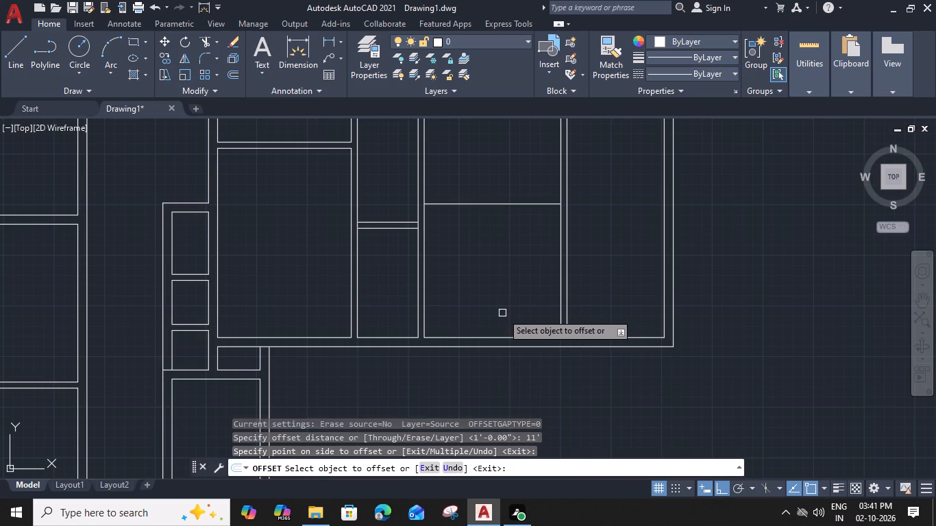
{"action": "left_click", "coordinate": [496, 206]}
{"action": "middle_click_drag", "start_coordinate": [491, 179], "coordinate": [417, 180]}
{"action": "key", "text": "9"}
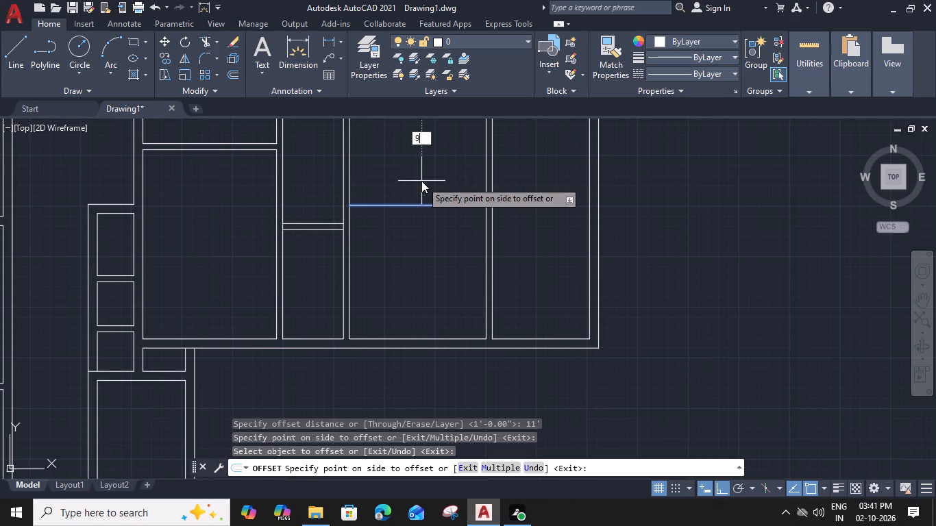
{"action": "key", "text": "BackSpace"}
{"action": "key", "text": "6"}
{"action": "key", "text": "shift+quotedbl"}
{"action": "key", "text": "Return"}
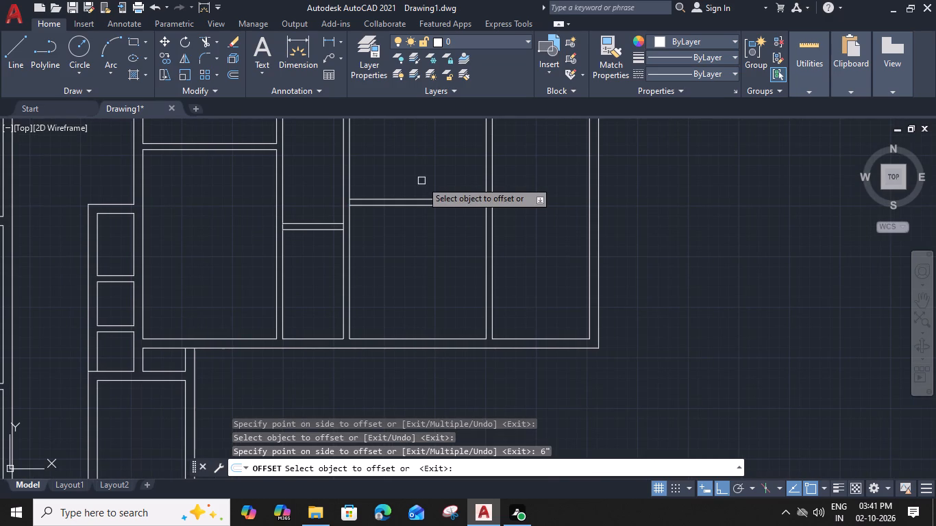
Offset the easternmost room's bottom inner line 4'9" upward and offset that copy 6" further up for a partition.
{"action": "left_click", "coordinate": [574, 338]}
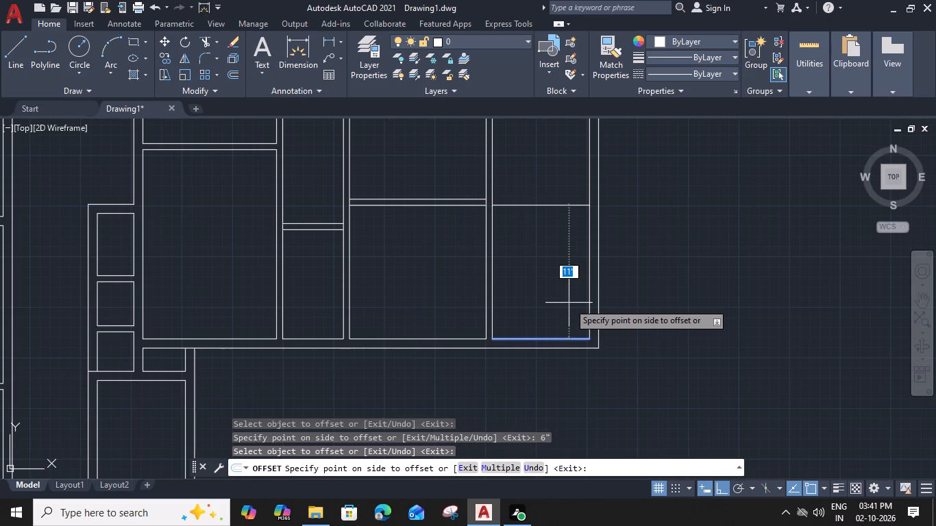
{"action": "key", "text": "4"}
{"action": "key", "text": "apostrophe"}
{"action": "type", "text": "9\""}
{"action": "key", "text": "Return"}
{"action": "left_click", "coordinate": [574, 280]}
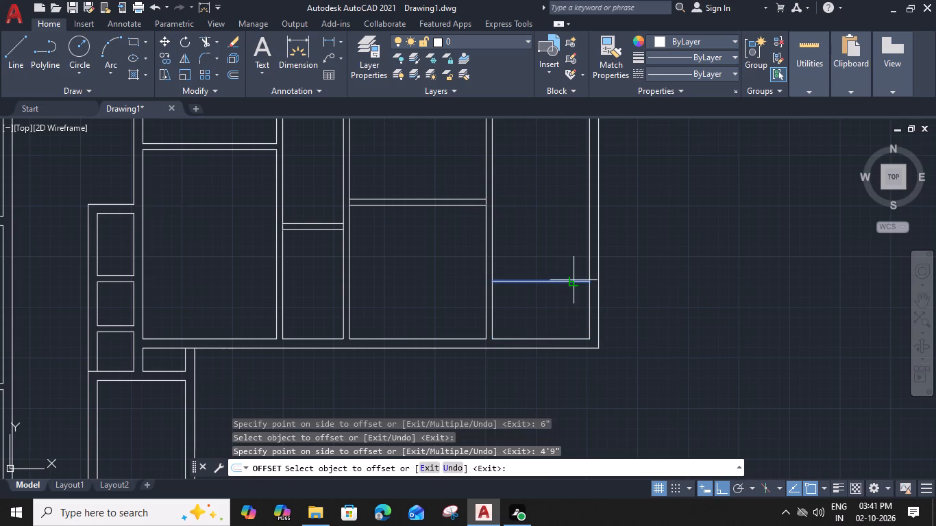
{"action": "type", "text": "6\""}
{"action": "key", "text": "Return"}
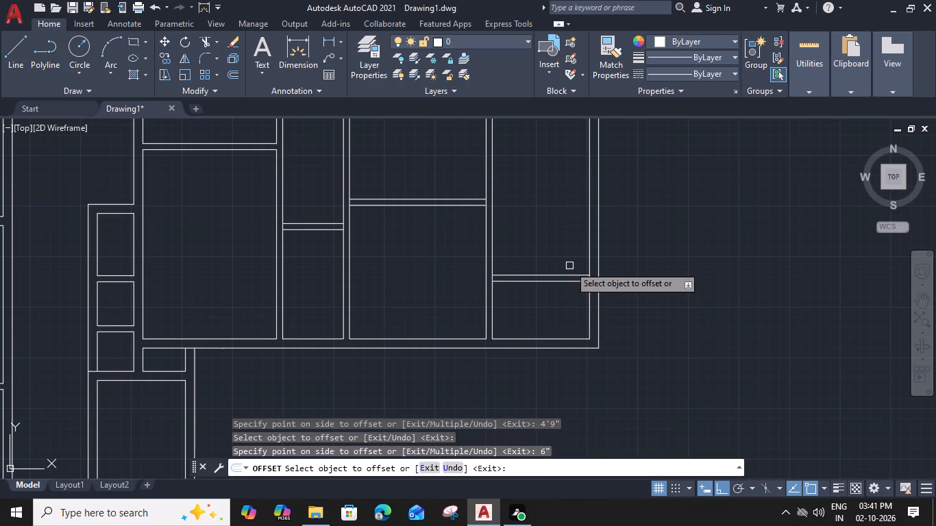
{"action": "key", "text": "Escape"}
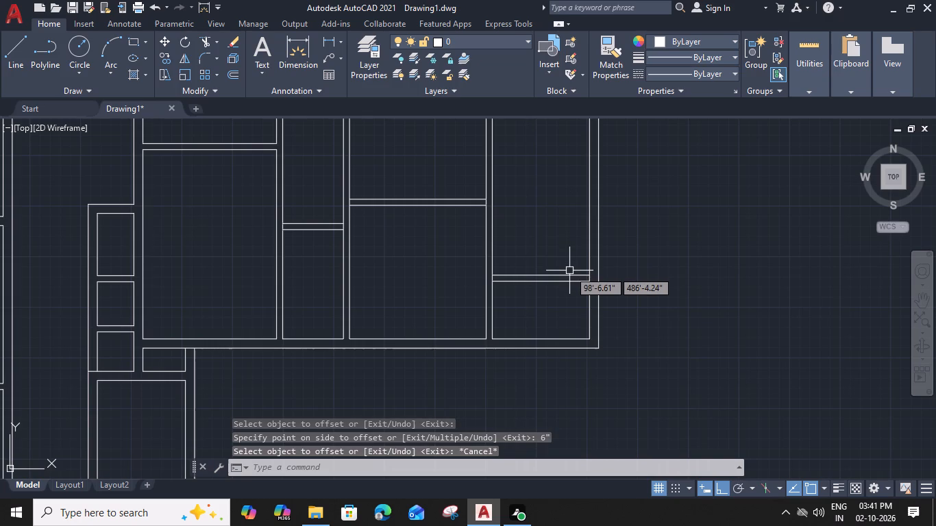
{"action": "key", "text": "Escape"}
Trim the vertical wall segments between the easternmost room's new partition lines at both ends.
{"action": "type", "text": "TR"}
{"action": "key", "text": "space"}
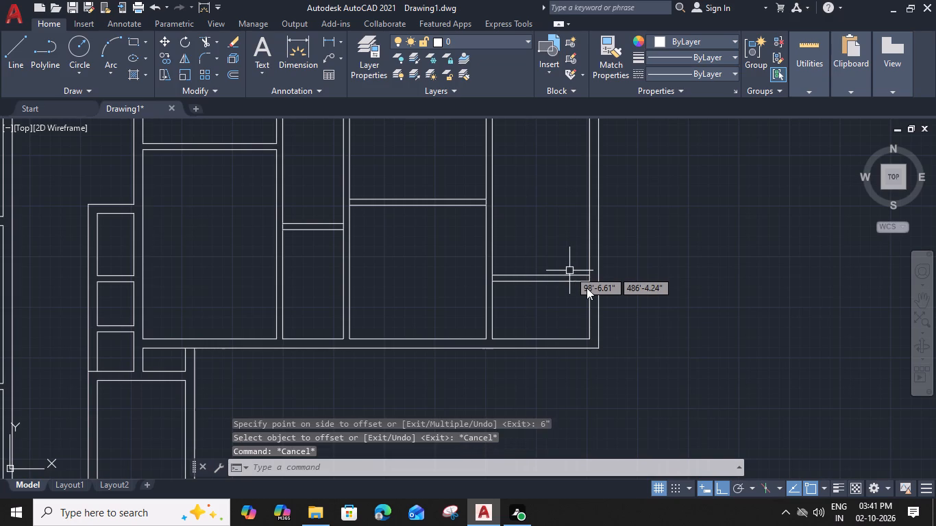
{"action": "scroll", "coordinate": [592, 274], "scroll_direction": "up", "scroll_amount": 2}
{"action": "left_click", "coordinate": [586, 285]}
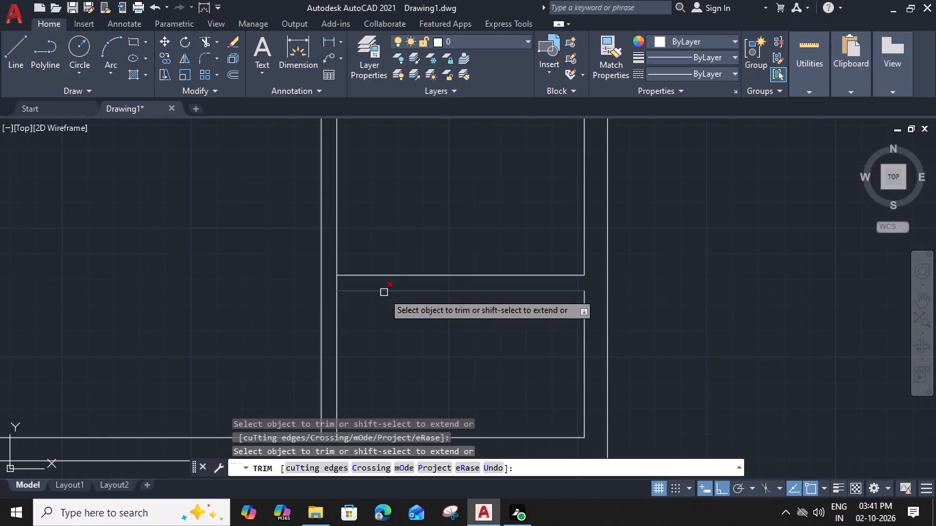
{"action": "left_click", "coordinate": [335, 282]}
{"action": "scroll", "coordinate": [335, 282], "scroll_direction": "down", "scroll_amount": 2}
Extend the middle room's upper partition line to its east wall's outer line, and trim the vertical lines to a clean northeast corner.
{"action": "middle_click_drag", "start_coordinate": [369, 317], "coordinate": [568, 316]}
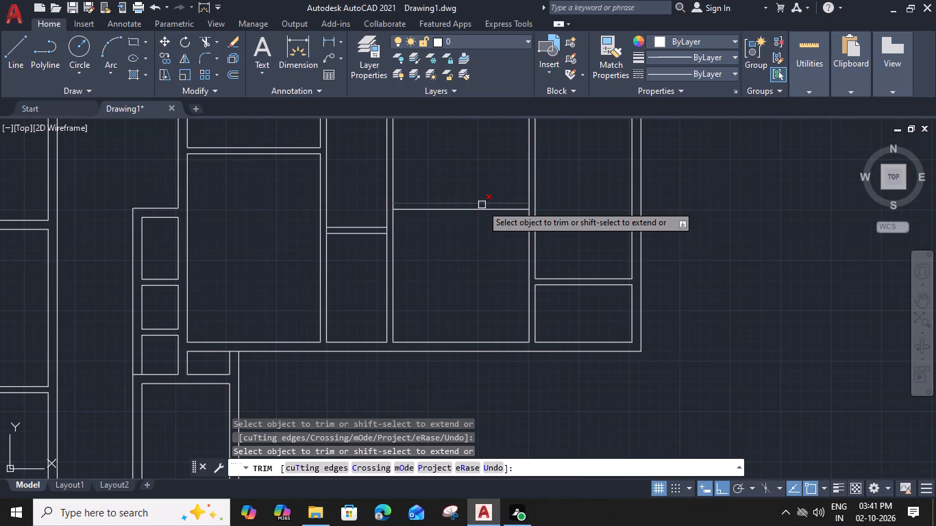
{"action": "left_click", "coordinate": [482, 205], "text": "shift"}
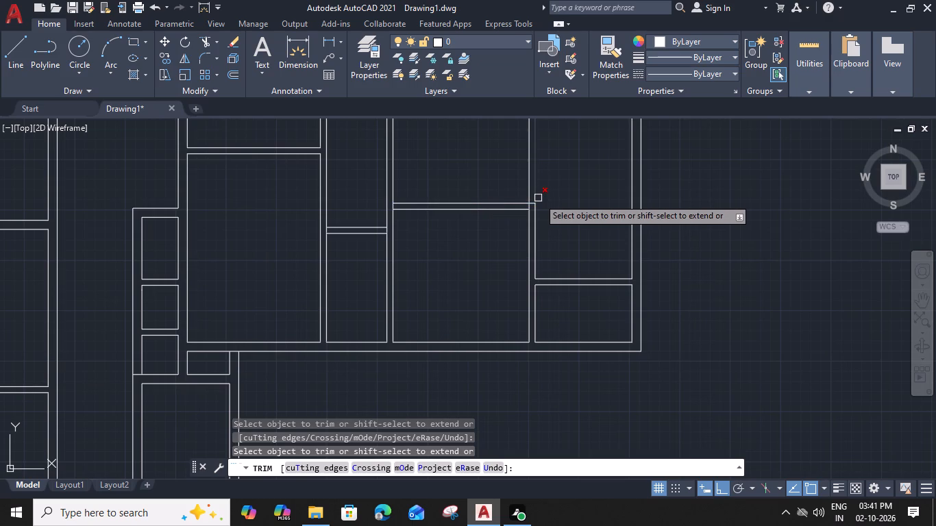
{"action": "left_click", "coordinate": [532, 187]}
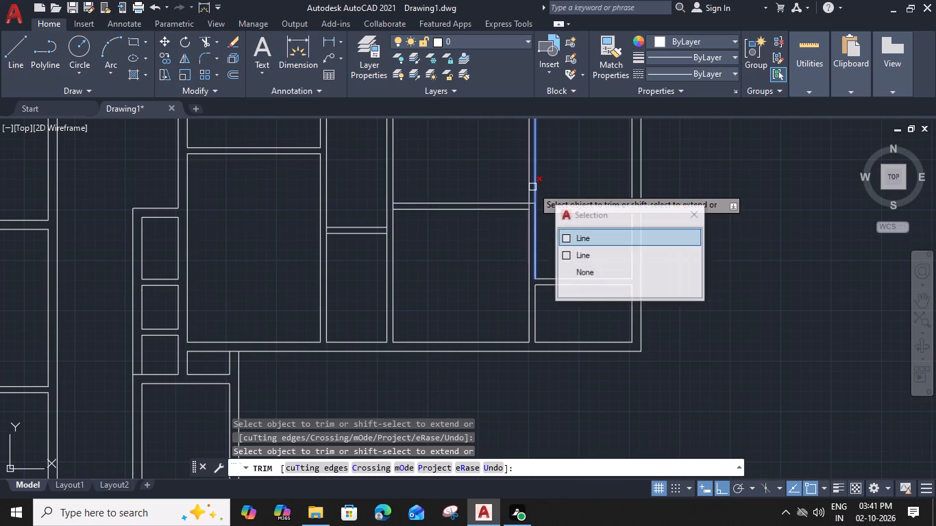
{"action": "left_click", "coordinate": [580, 238]}
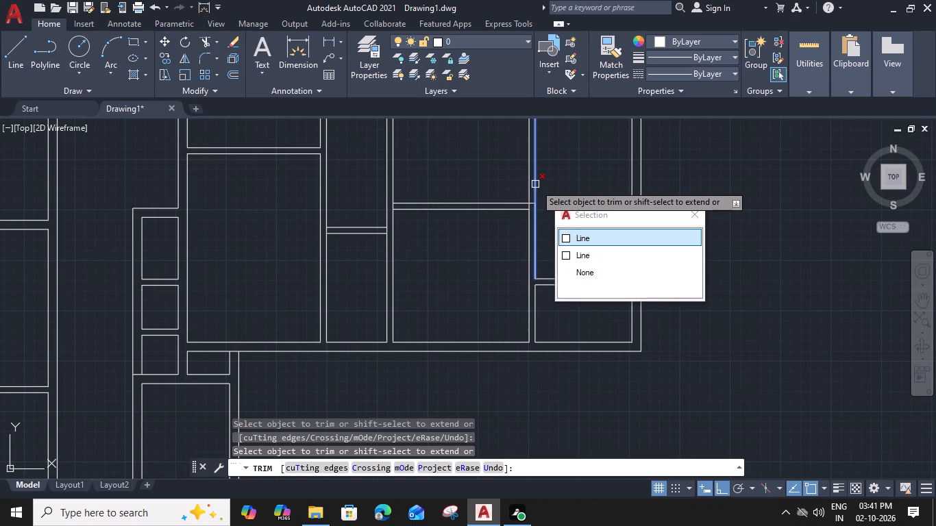
{"action": "left_click", "coordinate": [529, 174]}
{"action": "scroll", "coordinate": [530, 193], "scroll_direction": "up", "scroll_amount": 2}
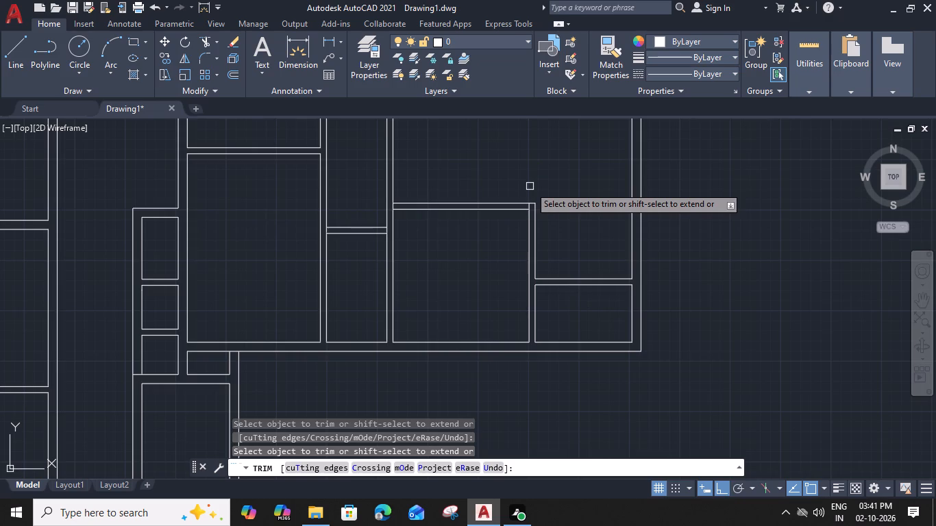
{"action": "left_click", "coordinate": [528, 227], "text": "shift"}
{"action": "left_click", "coordinate": [528, 227]}
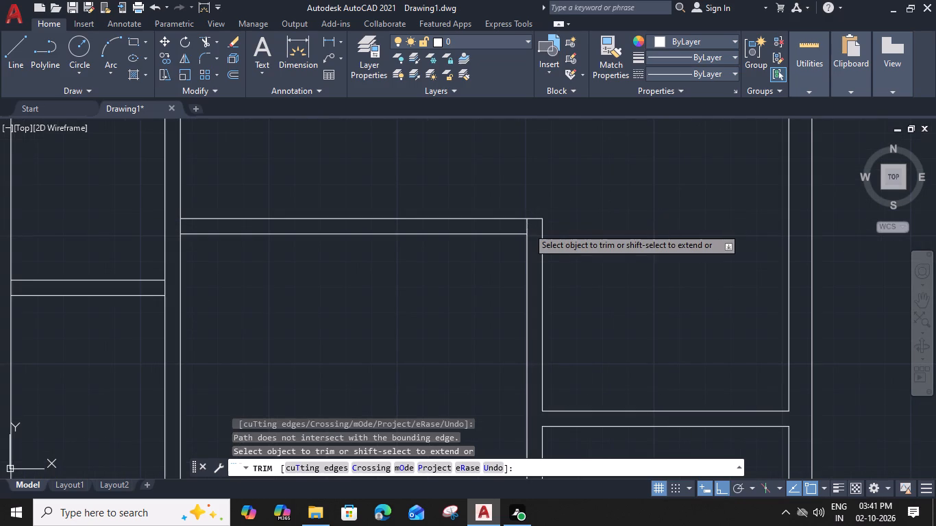
Extend the middle room's upper partition line to its west wall's outer line, and trim the vertical lines to a clean northwest corner.
{"action": "scroll", "coordinate": [528, 227], "scroll_direction": "down", "scroll_amount": 2}
{"action": "middle_click_drag", "start_coordinate": [372, 217], "coordinate": [456, 216]}
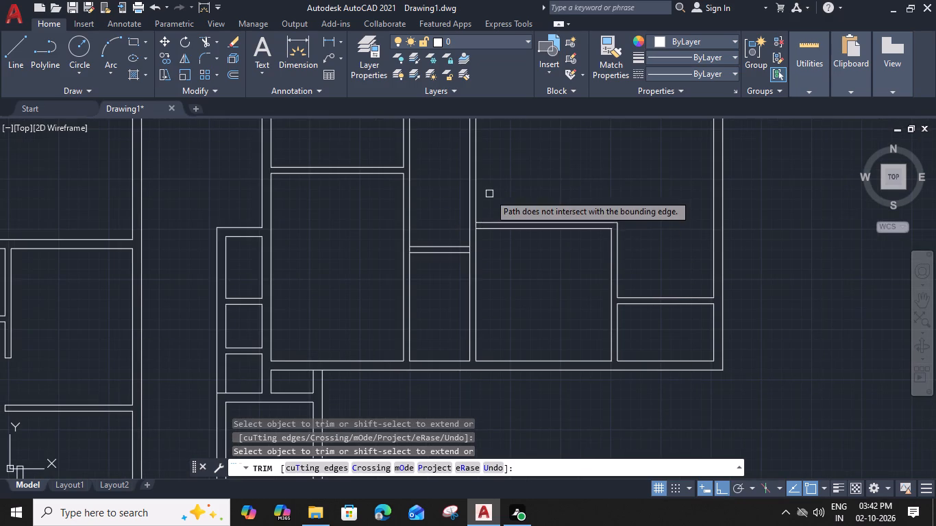
{"action": "left_click", "coordinate": [500, 223], "text": "shift"}
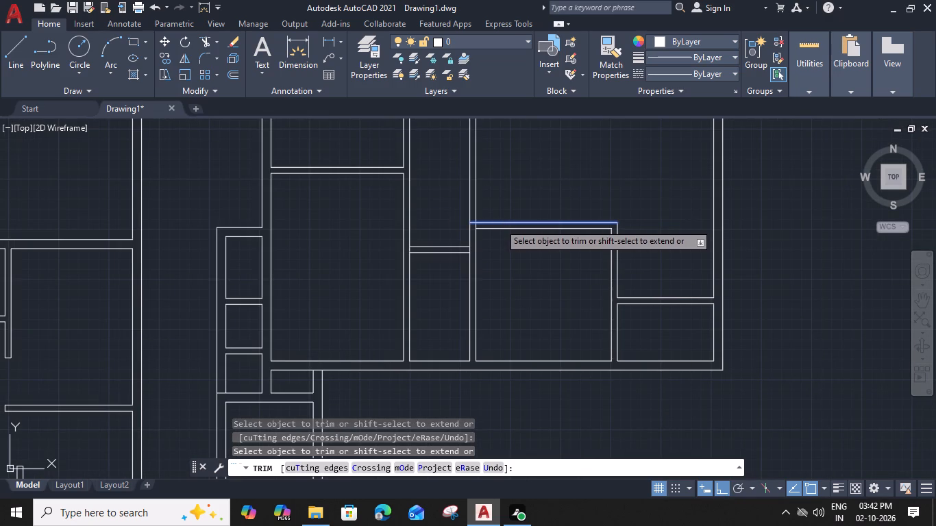
{"action": "left_click", "coordinate": [474, 203]}
{"action": "left_click", "coordinate": [465, 195]}
{"action": "left_click", "coordinate": [480, 201]}
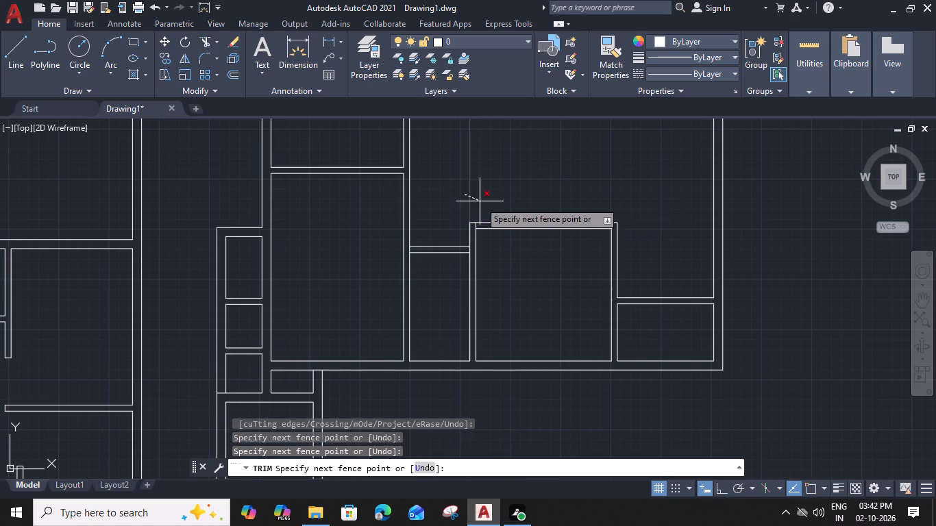
{"action": "scroll", "coordinate": [477, 226], "scroll_direction": "up", "scroll_amount": 3}
{"action": "left_click", "coordinate": [476, 227]}
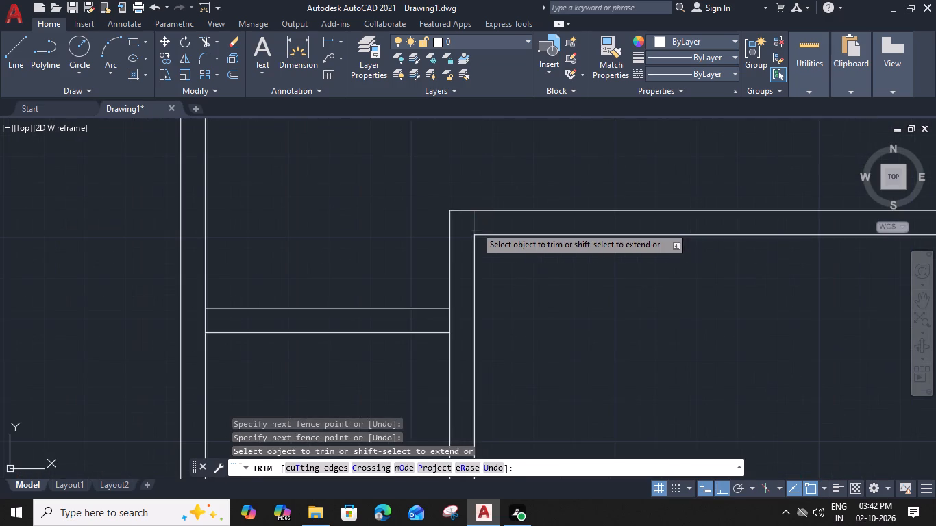
Trim the vertical wall segments between the narrow room's two partition lines at both ends.
{"action": "scroll", "coordinate": [476, 227], "scroll_direction": "down", "scroll_amount": 4}
{"action": "scroll", "coordinate": [469, 253], "scroll_direction": "up", "scroll_amount": 2}
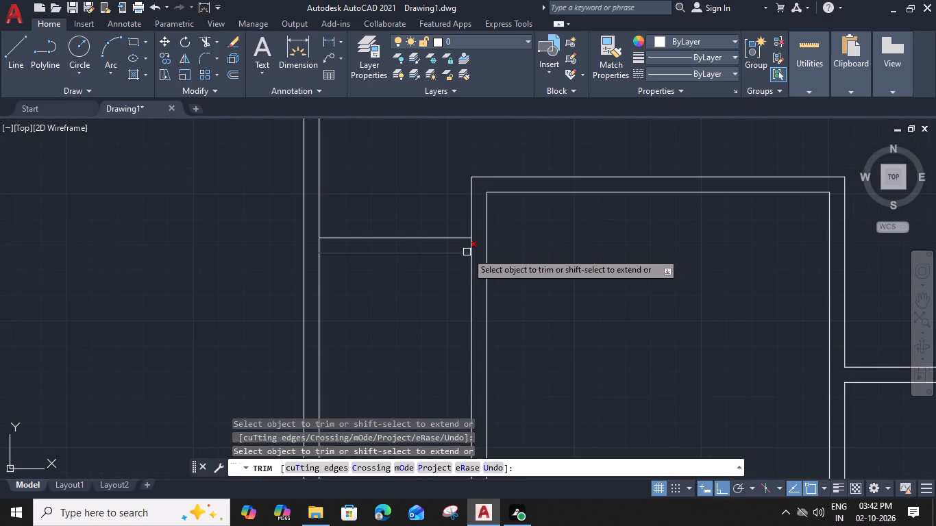
{"action": "left_click", "coordinate": [471, 246]}
{"action": "left_click", "coordinate": [321, 244]}
Extend the upper line of the partition between the two original stacked rooms to their east wall's outer line.
{"action": "scroll", "coordinate": [321, 244], "scroll_direction": "down", "scroll_amount": 2}
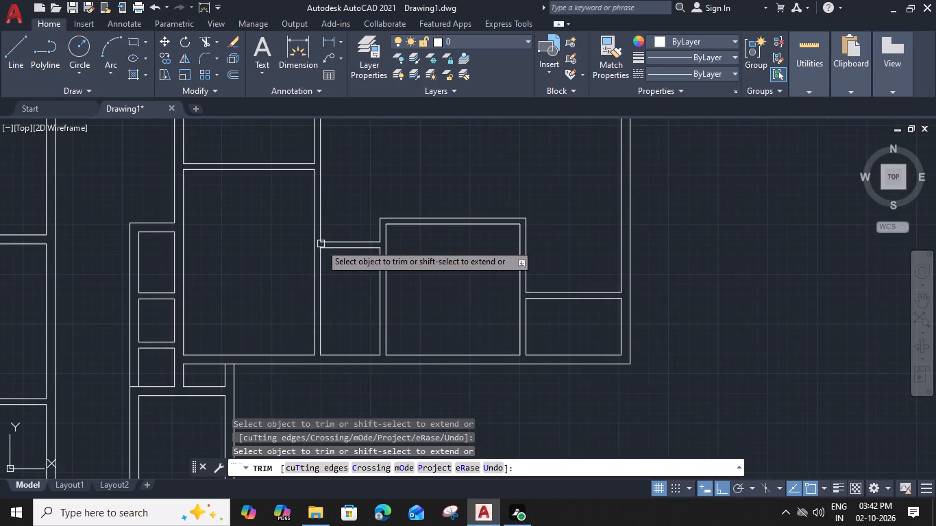
{"action": "middle_click_drag", "start_coordinate": [333, 215], "coordinate": [475, 221]}
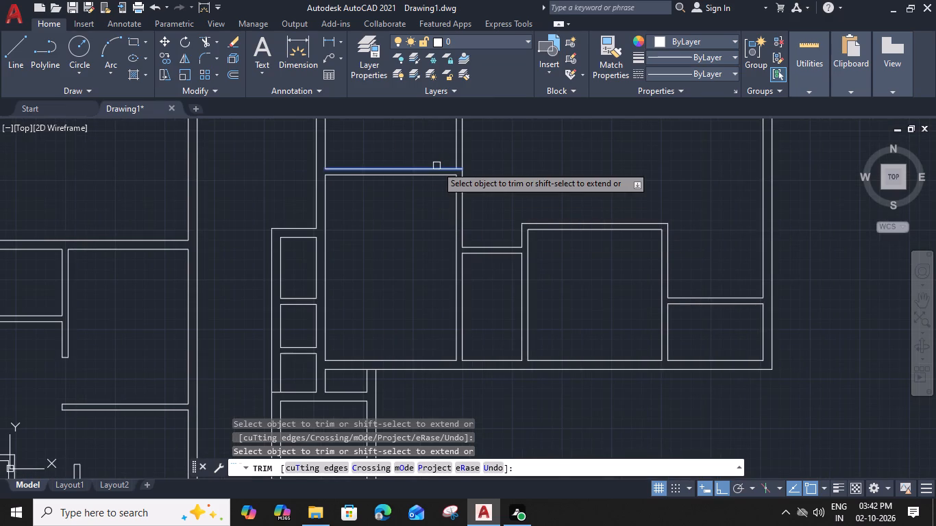
{"action": "left_click", "coordinate": [436, 166], "text": "shift"}
{"action": "scroll", "coordinate": [438, 166], "scroll_direction": "down", "scroll_amount": 2}
{"action": "middle_click_drag", "start_coordinate": [441, 168], "coordinate": [502, 274]}
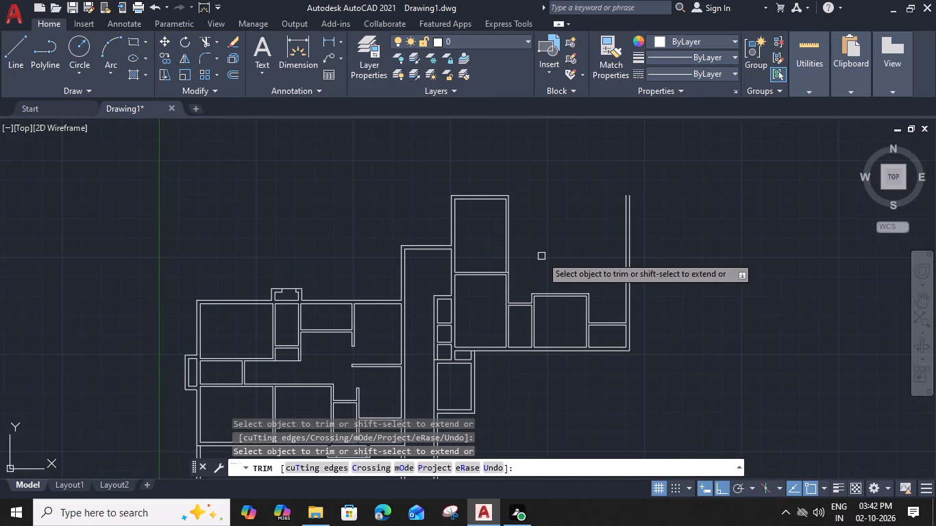
{"action": "key", "text": "Escape"}
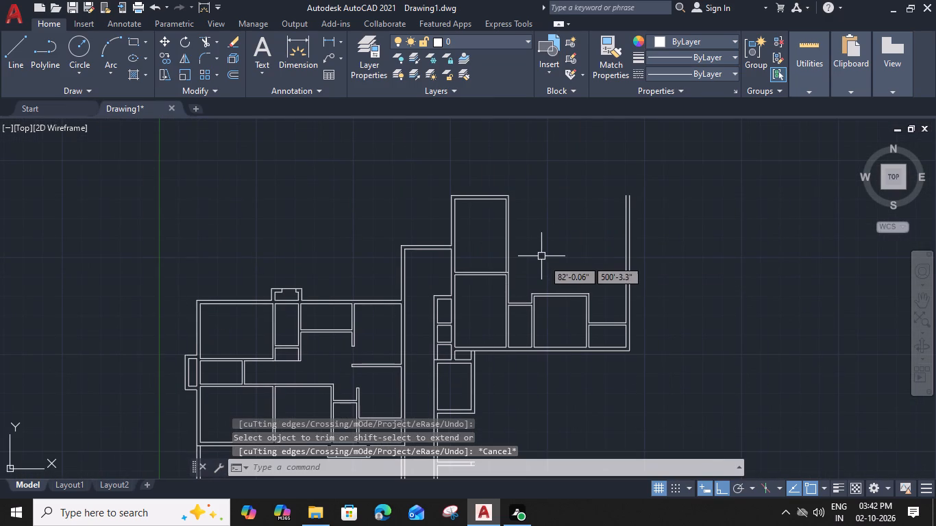
Offset the upper line of the small southeast room's partition 10' north, and offset the new line 6" north to form a wall.
{"action": "middle_click_drag", "start_coordinate": [602, 280], "coordinate": [561, 254]}
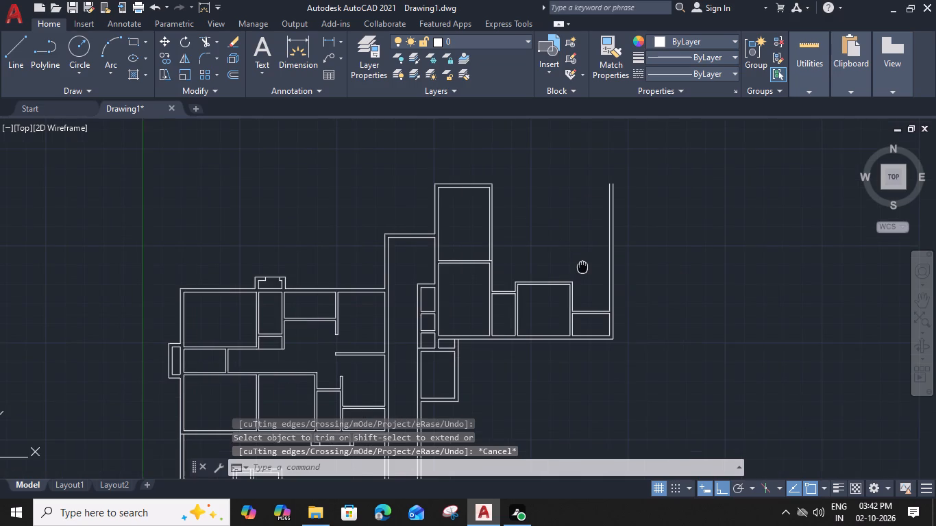
{"action": "scroll", "coordinate": [583, 286], "scroll_direction": "up", "scroll_amount": 2}
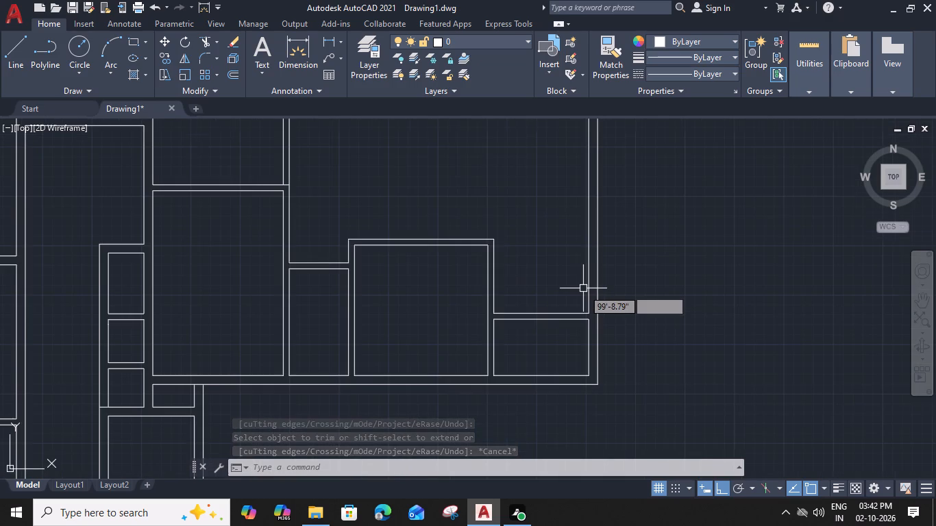
{"action": "left_click", "coordinate": [576, 314]}
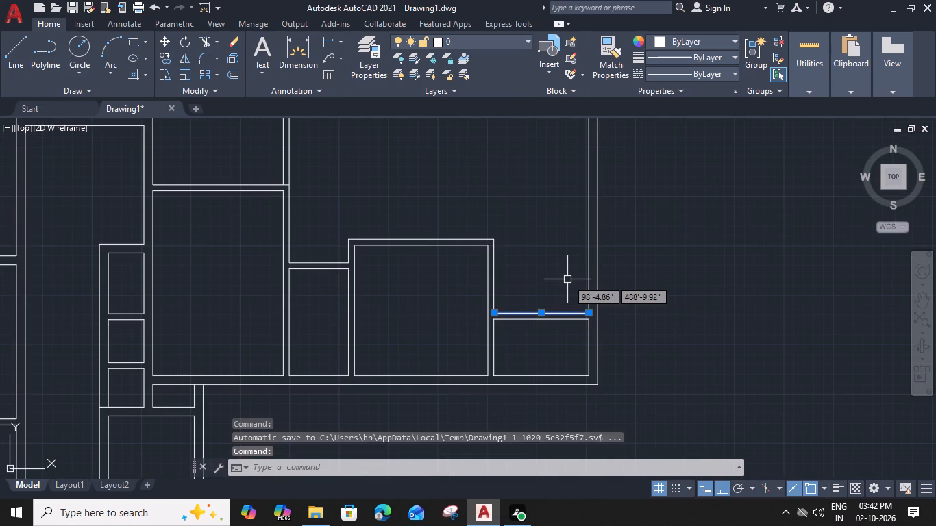
{"action": "type", "text": "O"}
{"action": "key", "text": "space"}
{"action": "type", "text": "10"}
{"action": "key", "text": "apostrophe"}
{"action": "key", "text": "space"}
{"action": "left_click", "coordinate": [566, 278]}
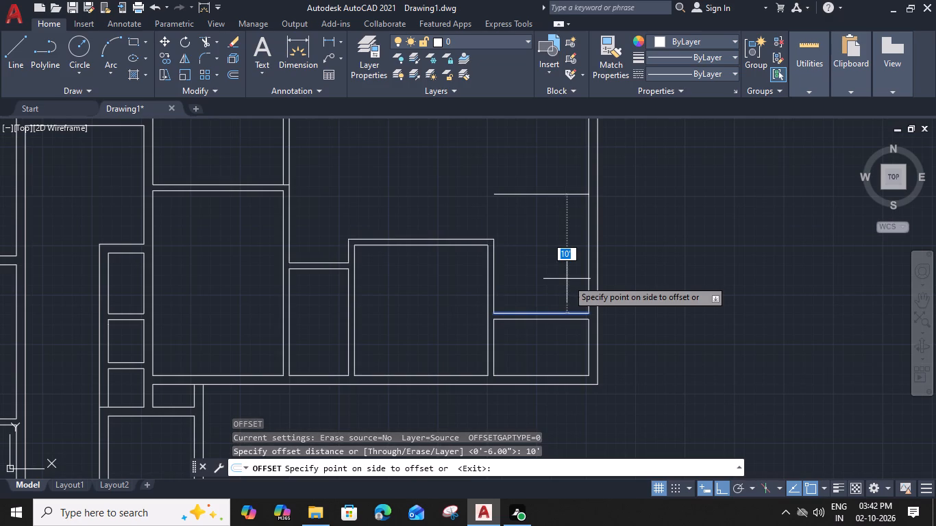
{"action": "left_click", "coordinate": [553, 198]}
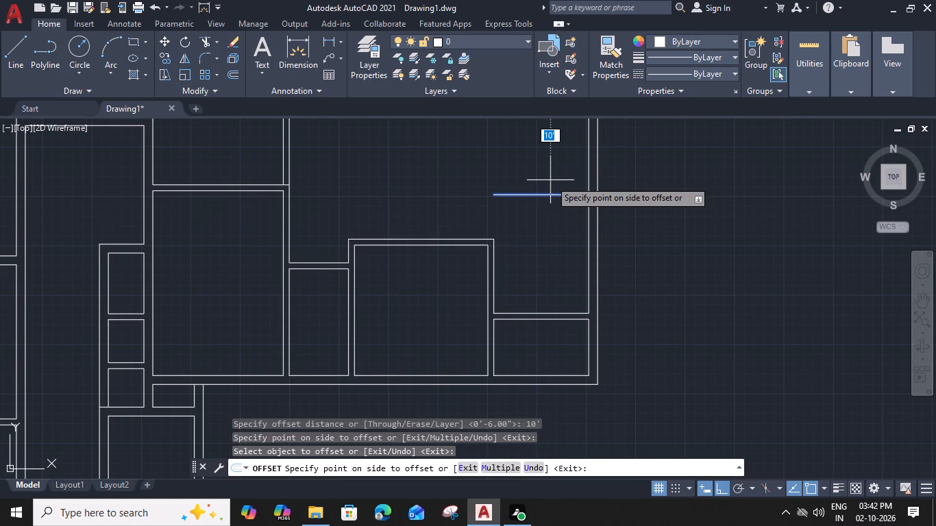
{"action": "key", "text": "6"}
{"action": "key", "text": "shift+quotedbl"}
{"action": "key", "text": "Return"}
Offset the upper line of the new east-side partition 5' north.
{"action": "middle_click_drag", "start_coordinate": [550, 180], "coordinate": [550, 181]}
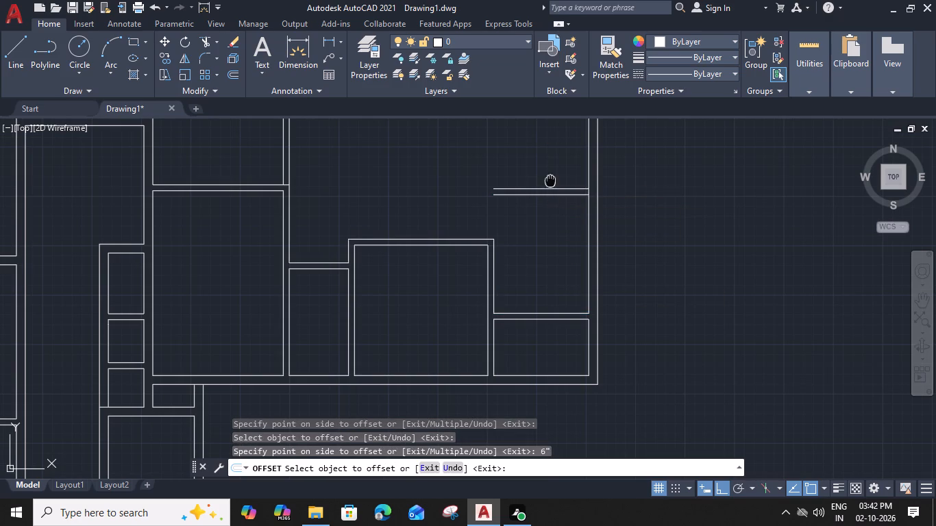
{"action": "middle_click_drag", "start_coordinate": [550, 181], "coordinate": [545, 278]}
{"action": "left_click", "coordinate": [559, 286]}
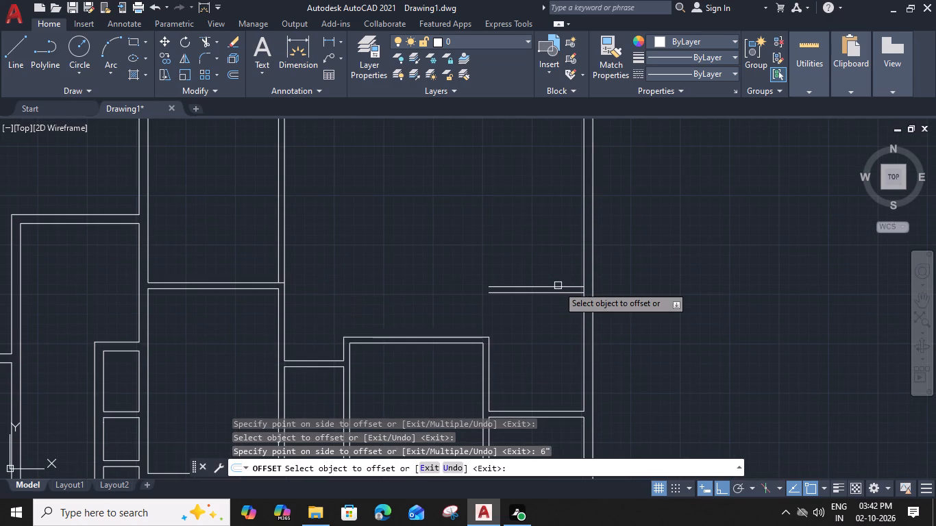
{"action": "type", "text": "5'"}
{"action": "key", "text": "space"}
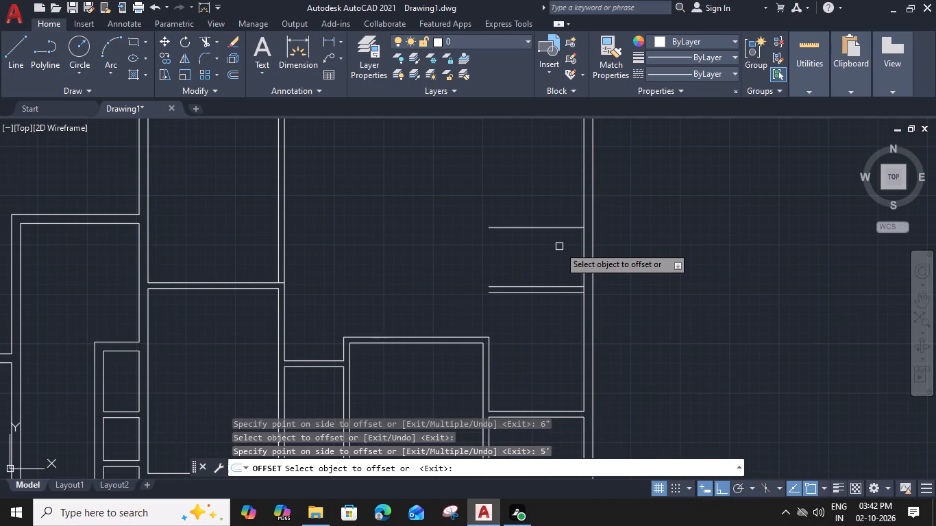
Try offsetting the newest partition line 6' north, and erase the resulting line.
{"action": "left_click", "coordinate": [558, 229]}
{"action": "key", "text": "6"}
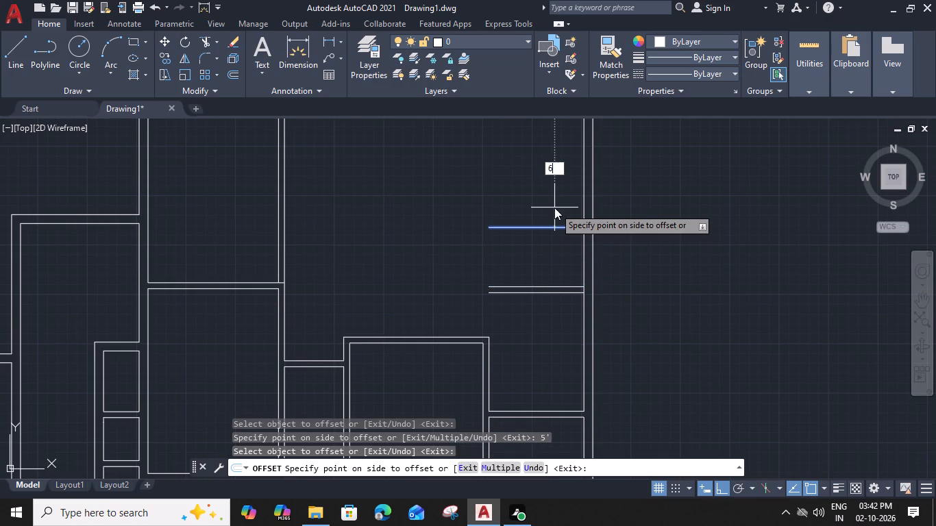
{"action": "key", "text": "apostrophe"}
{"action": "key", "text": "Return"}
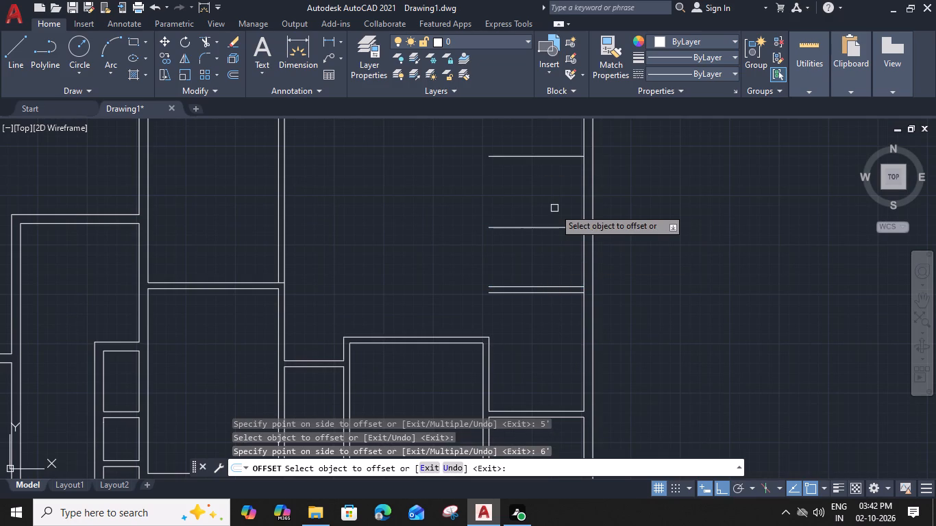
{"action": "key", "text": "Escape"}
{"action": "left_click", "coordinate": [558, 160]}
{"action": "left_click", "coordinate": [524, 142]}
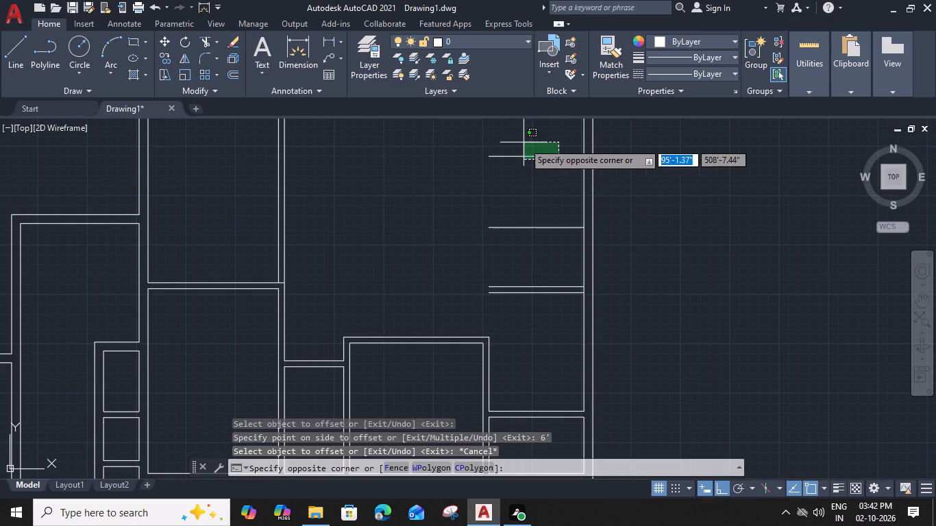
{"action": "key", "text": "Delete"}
Offset the newest east-side partition line 6" north to form the second wall.
{"action": "left_click", "coordinate": [565, 227]}
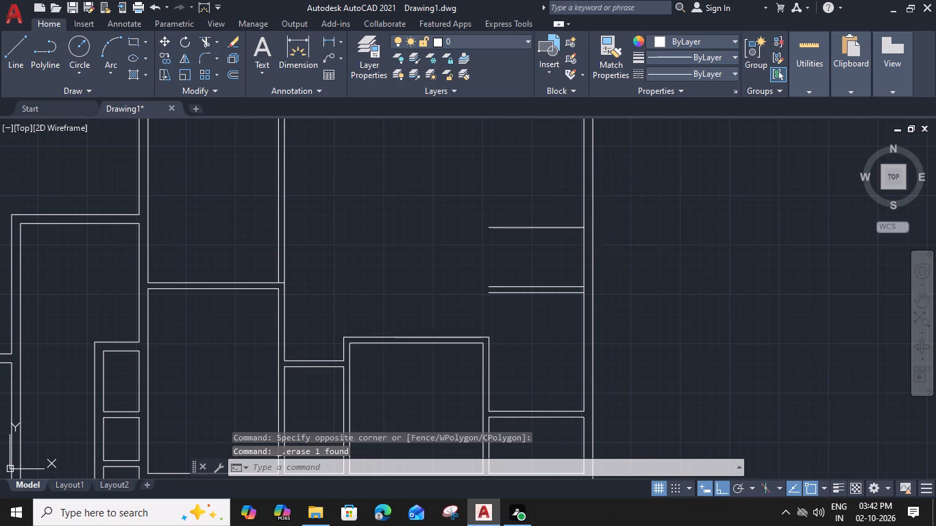
{"action": "type", "text": "O 6\""}
{"action": "key", "text": "Return"}
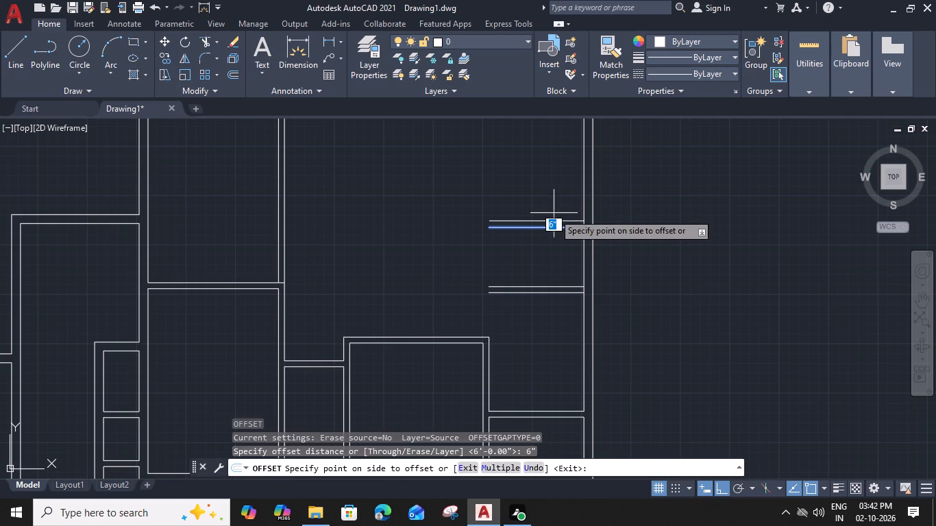
{"action": "left_click", "coordinate": [551, 205]}
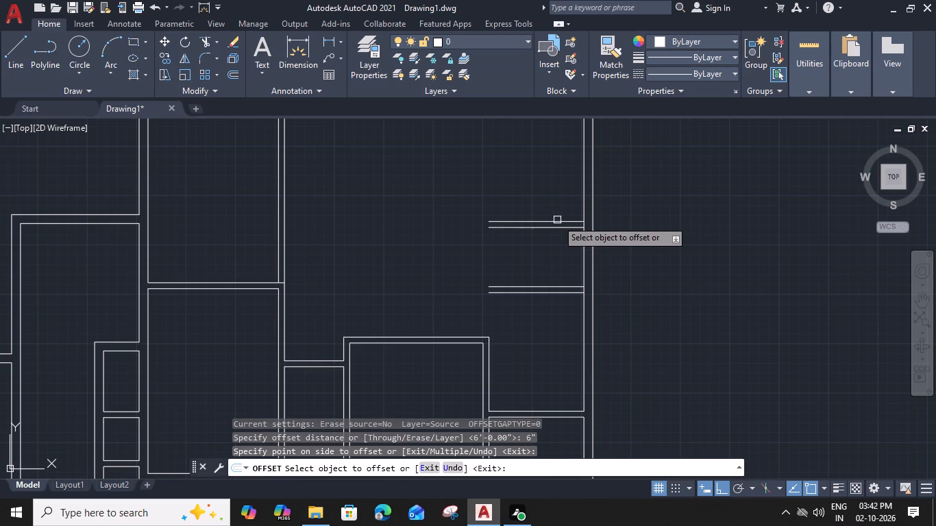
Offset the upper line of the second east-side partition 10'1" north for the top room's inner wall line.
{"action": "left_click", "coordinate": [557, 220]}
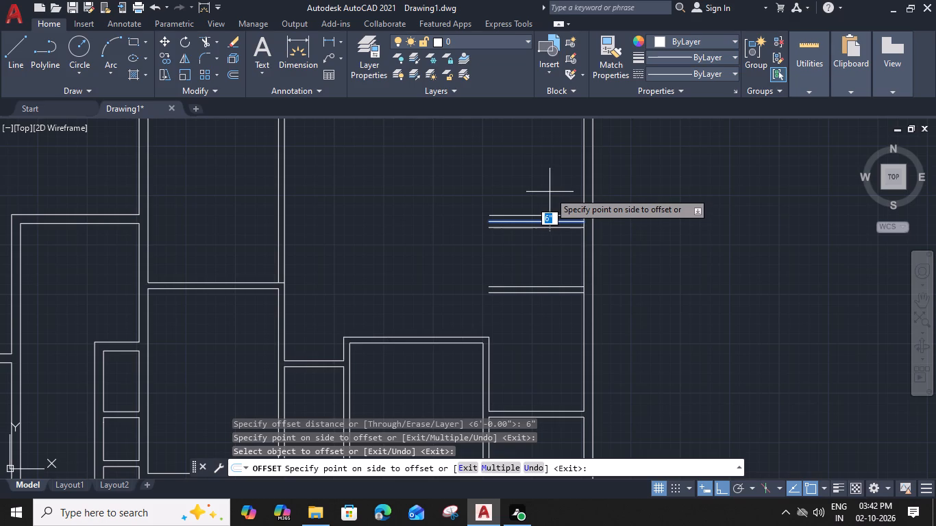
{"action": "key", "text": "1"}
{"action": "type", "text": "0'"}
{"action": "key", "text": "1"}
{"action": "key", "text": "shift+quotedbl"}
{"action": "key", "text": "Return"}
{"action": "scroll", "coordinate": [546, 185], "scroll_direction": "down", "scroll_amount": 2}
{"action": "middle_click_drag", "start_coordinate": [546, 185], "coordinate": [550, 244]}
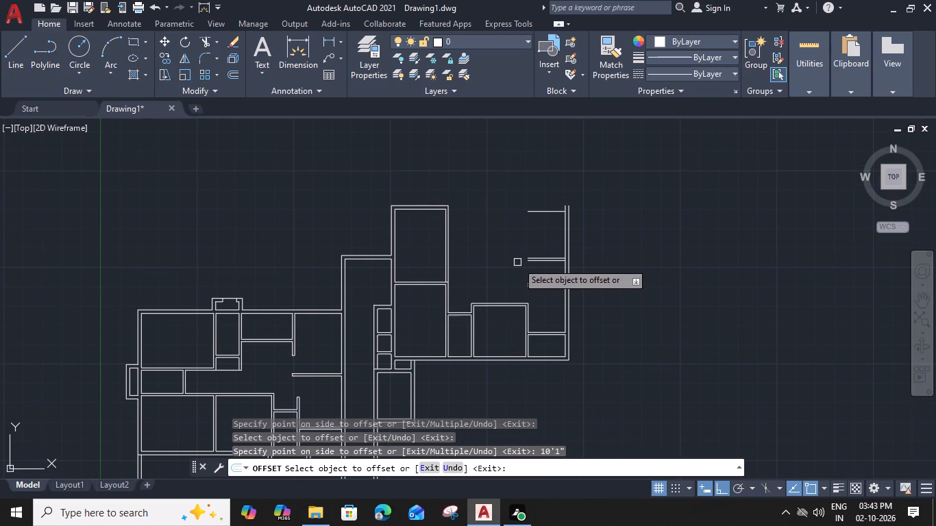
{"action": "middle_click_drag", "start_coordinate": [523, 254], "coordinate": [551, 223]}
{"action": "key", "text": "Escape"}
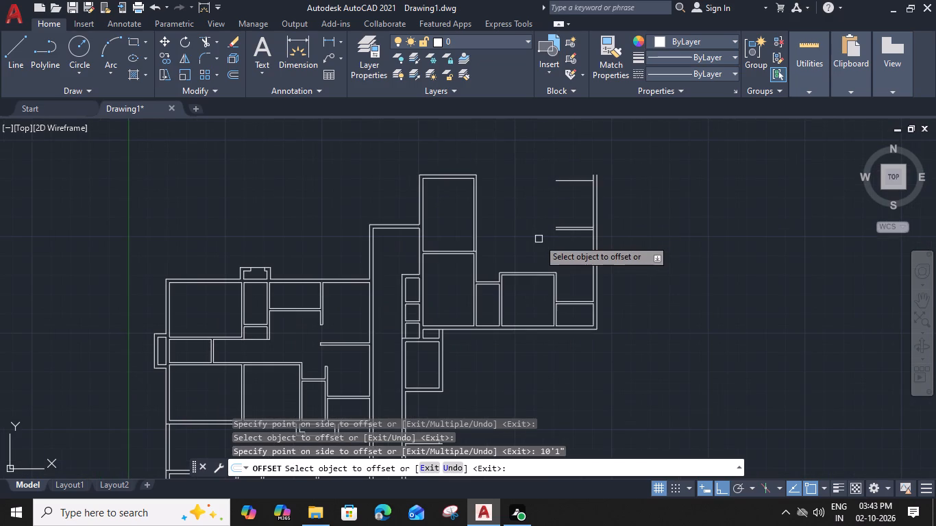
Offset the top room's inner wall line 9" north to form the outer wall line.
{"action": "scroll", "coordinate": [576, 169], "scroll_direction": "up", "scroll_amount": 3}
{"action": "left_click", "coordinate": [593, 215]}
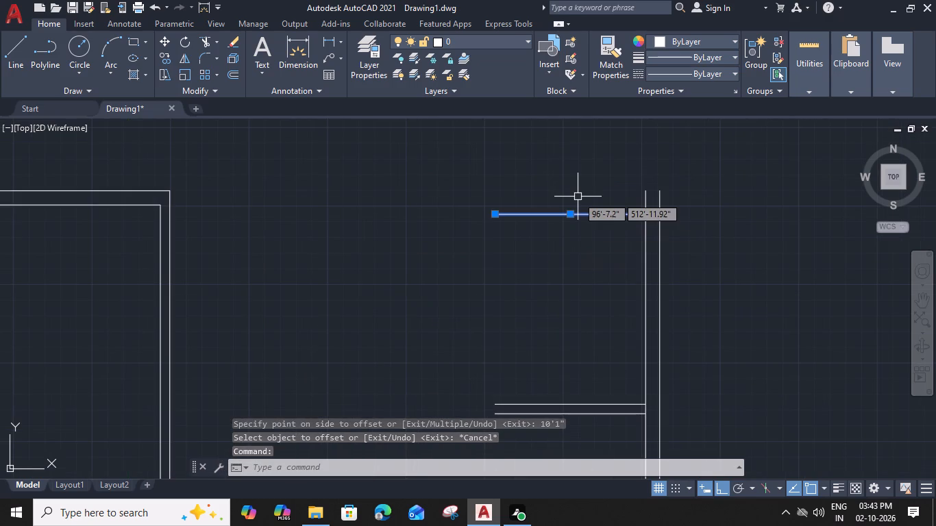
{"action": "type", "text": "O 9"}
{"action": "key", "text": "shift+quotedbl"}
{"action": "key", "text": "Return"}
{"action": "left_click", "coordinate": [578, 197]}
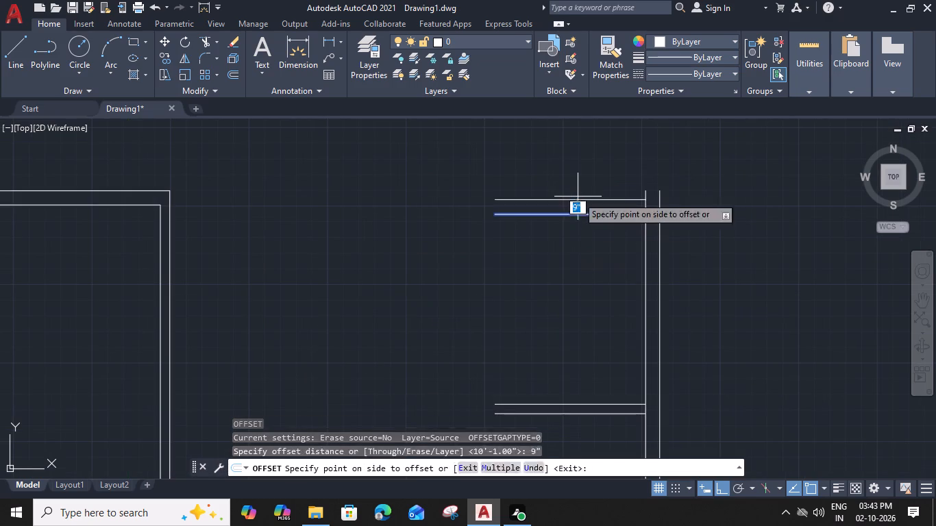
{"action": "key", "text": "Escape"}
{"action": "key", "text": "r"}
{"action": "key", "text": "Escape"}
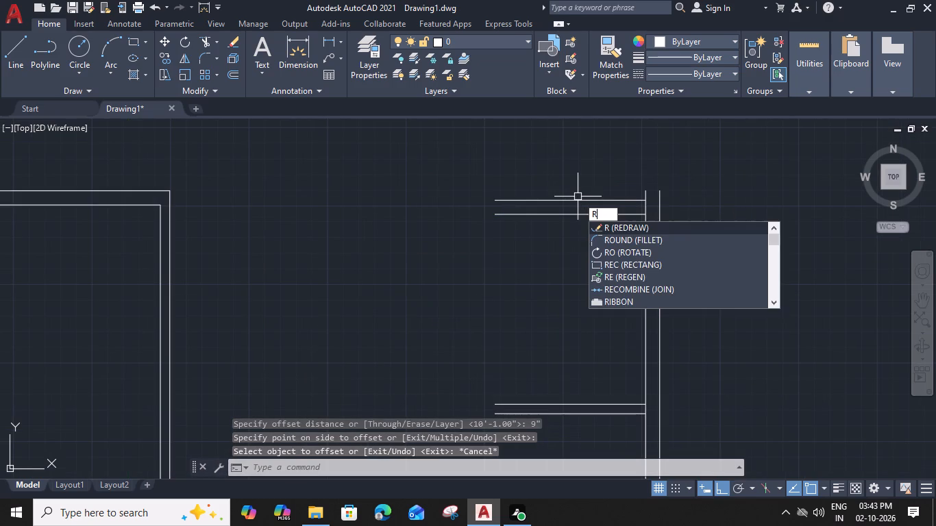
Extend the top wall's outer line to the east wall's outer line, and trim the vertical stubs above it for a clean northeast corner.
{"action": "type", "text": "EX"}
{"action": "key", "text": "space"}
{"action": "left_click", "coordinate": [582, 200]}
{"action": "left_click", "coordinate": [648, 205], "text": "shift"}
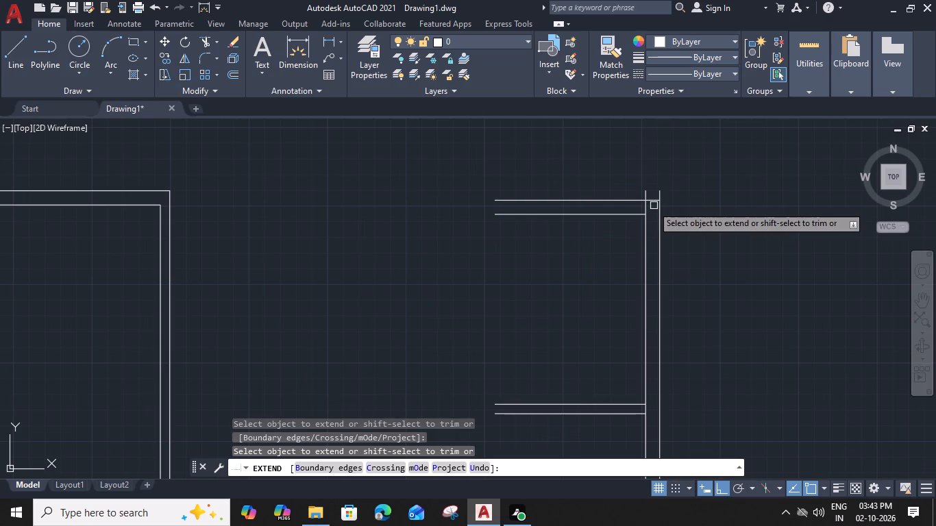
{"action": "left_click", "coordinate": [646, 193], "text": "shift"}
{"action": "left_click", "coordinate": [659, 196], "text": "shift"}
{"action": "scroll", "coordinate": [658, 196], "scroll_direction": "down", "scroll_amount": 2}
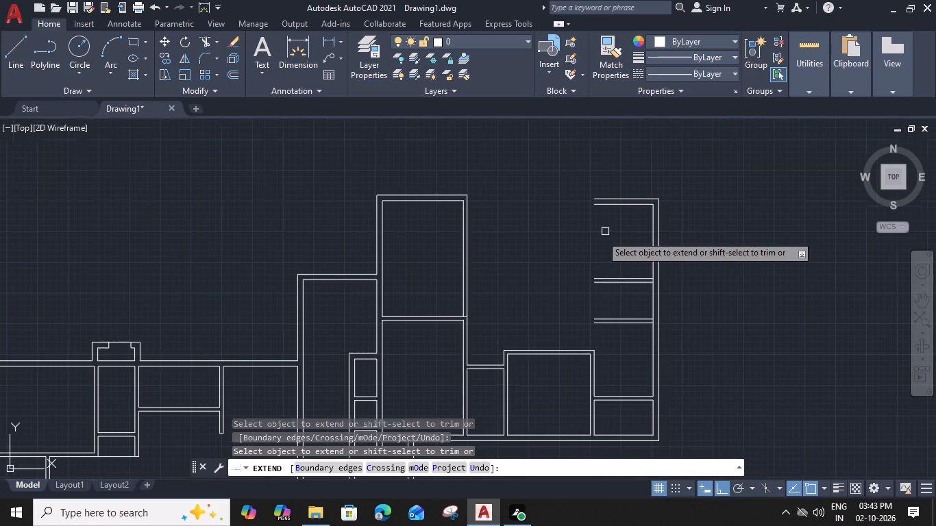
{"action": "key", "text": "Escape"}
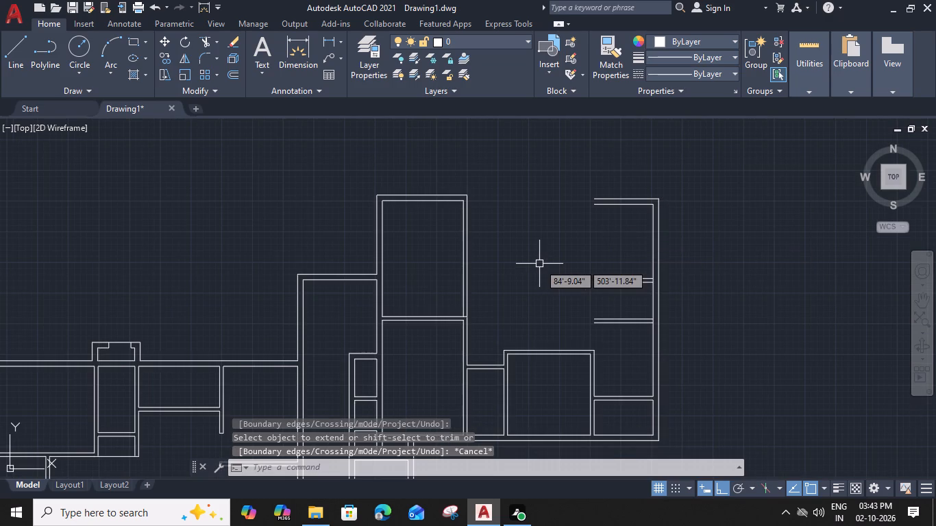
Offset the upper original room's outer east wall line 12' east, and offset the new line 6" east to form a vertical wall.
{"action": "scroll", "coordinate": [459, 251], "scroll_direction": "down", "scroll_amount": 1}
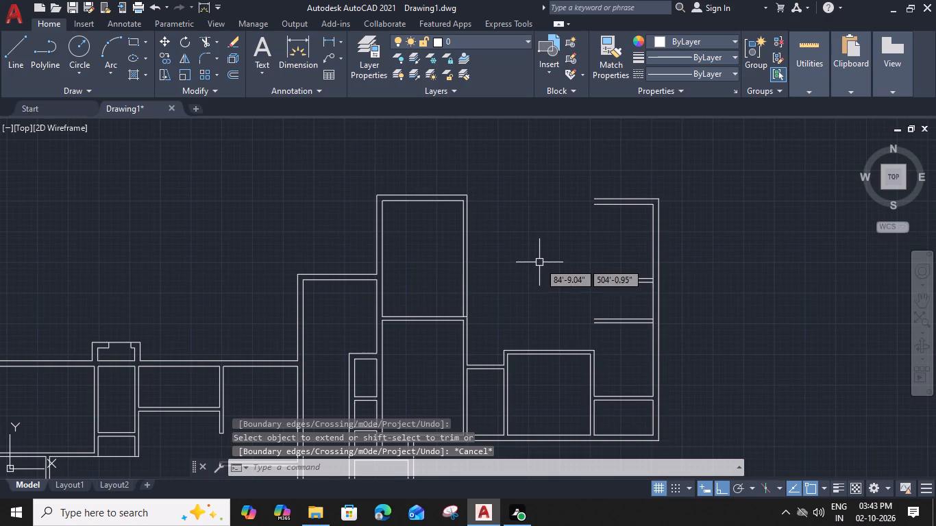
{"action": "scroll", "coordinate": [528, 261], "scroll_direction": "down", "scroll_amount": 1}
{"action": "scroll", "coordinate": [470, 231], "scroll_direction": "up", "scroll_amount": 2}
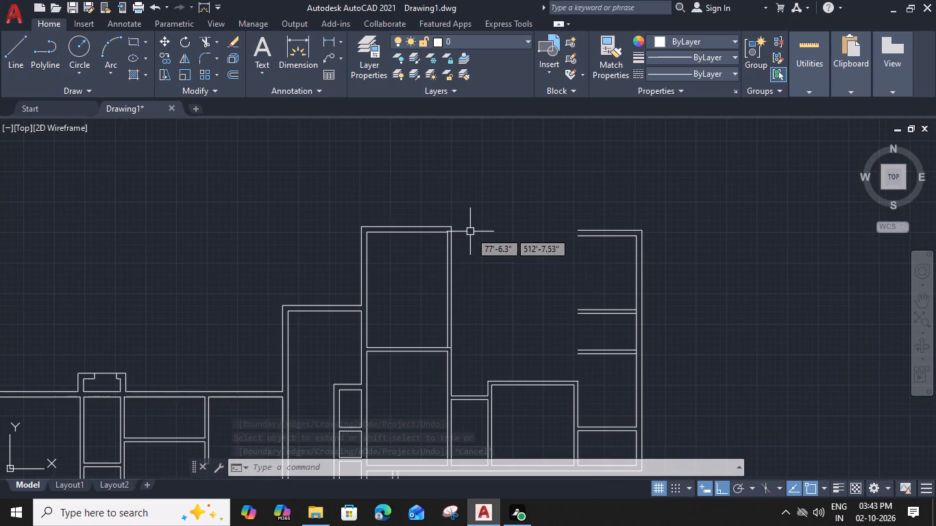
{"action": "left_click", "coordinate": [452, 246]}
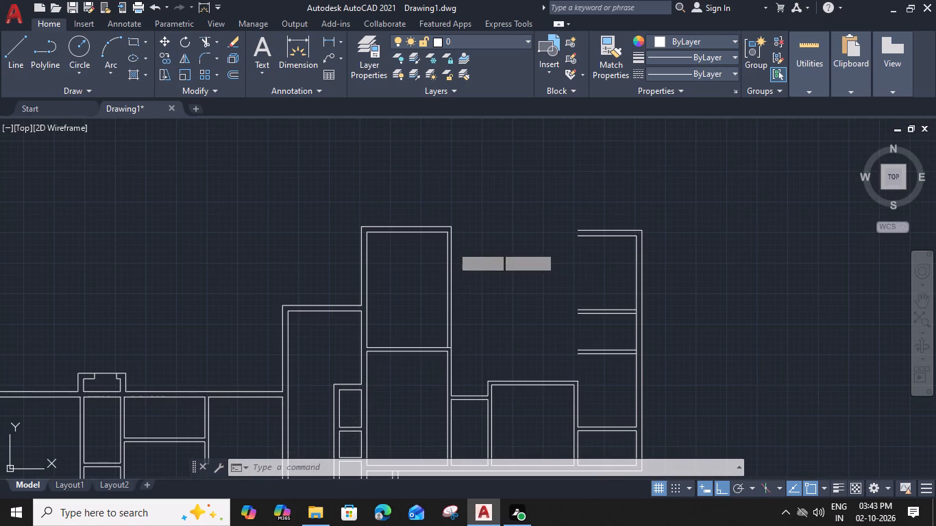
{"action": "key", "text": "o"}
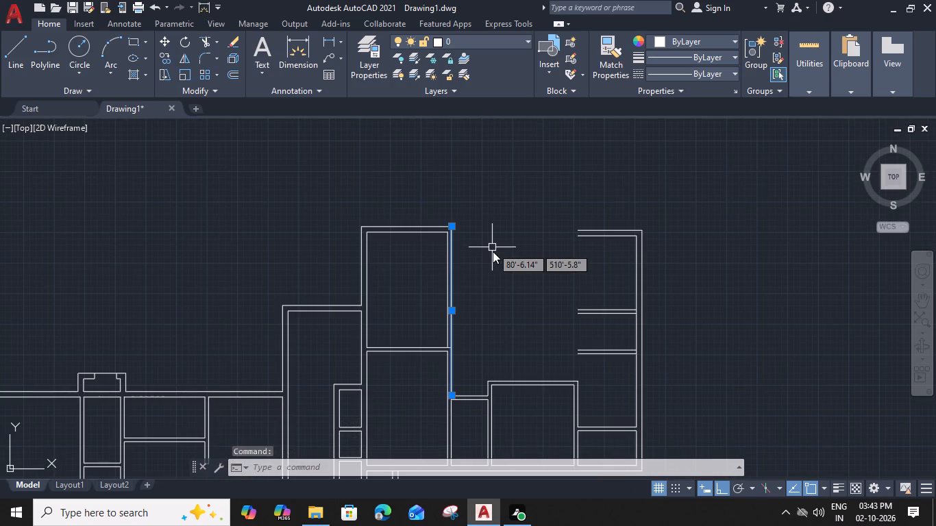
{"action": "key", "text": "space"}
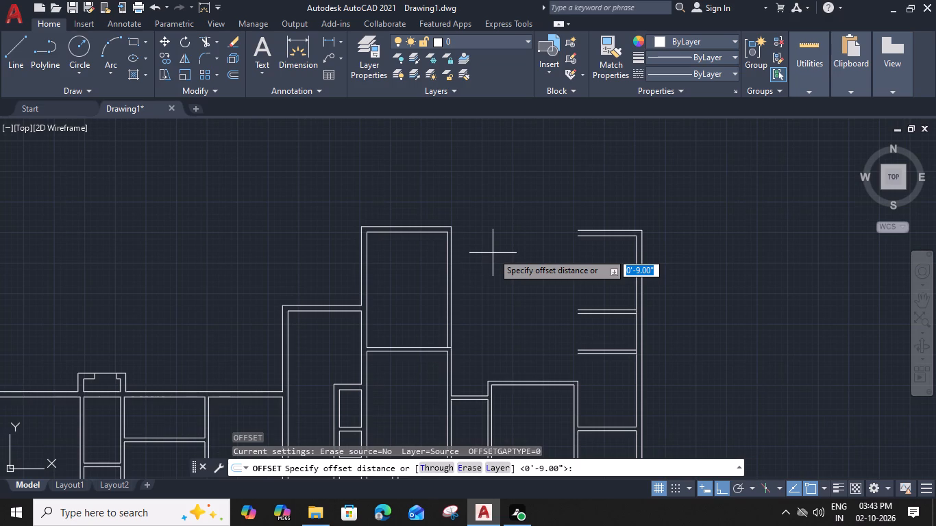
{"action": "type", "text": "12'"}
{"action": "key", "text": "space"}
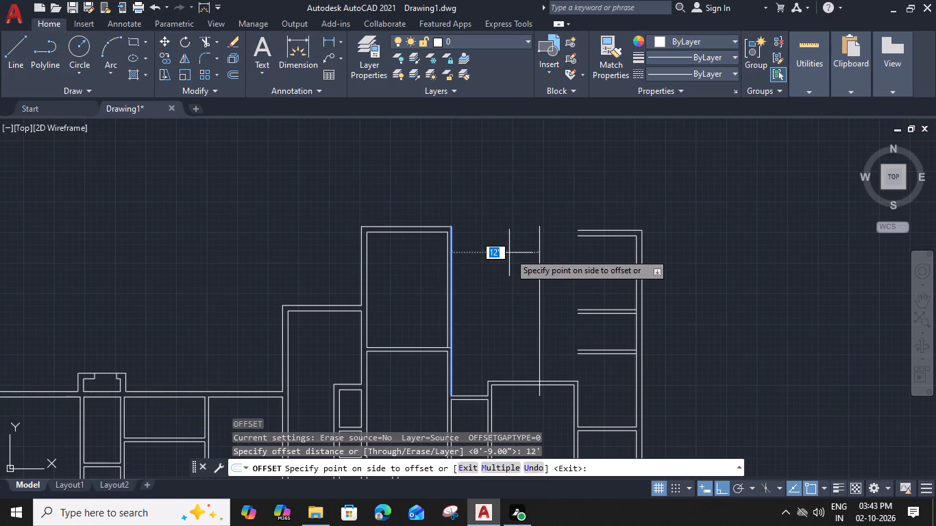
{"action": "left_click", "coordinate": [509, 253]}
{"action": "left_click", "coordinate": [540, 245]}
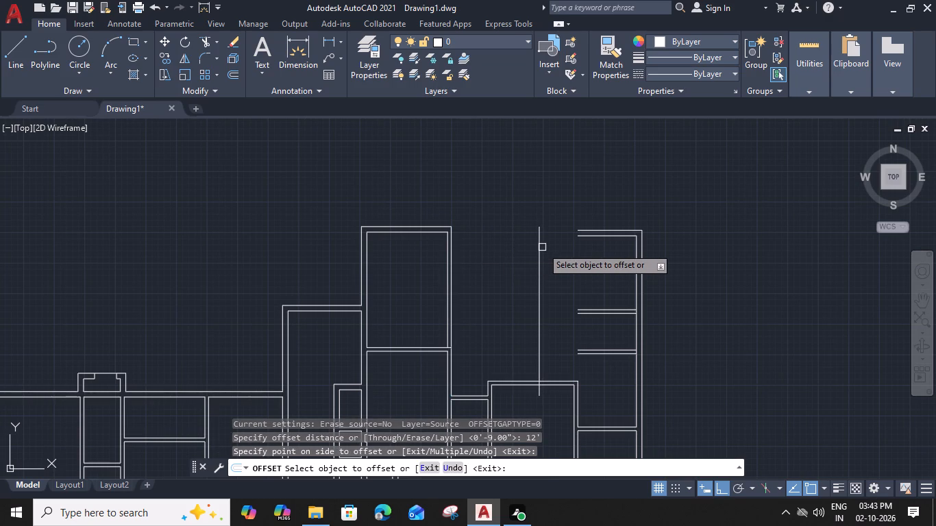
{"action": "key", "text": "6"}
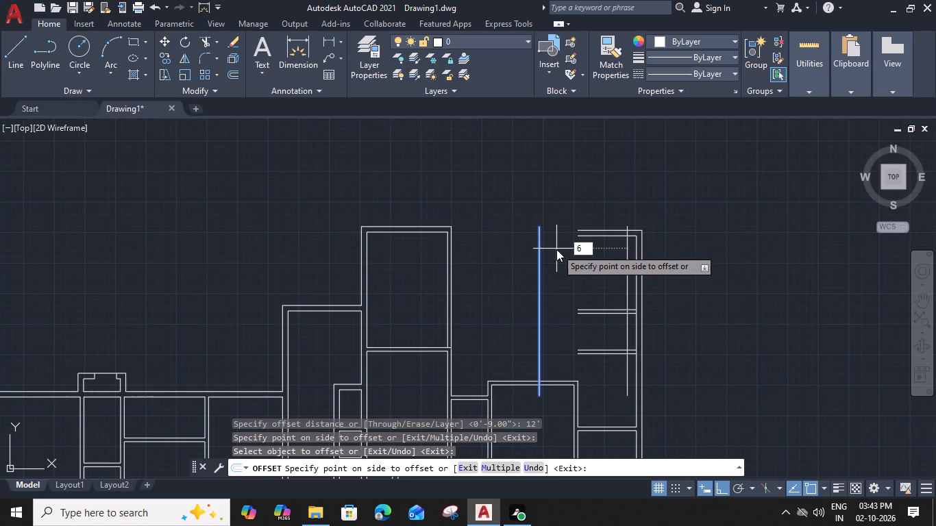
{"action": "key", "text": "shift+quotedbl"}
{"action": "key", "text": "Return"}
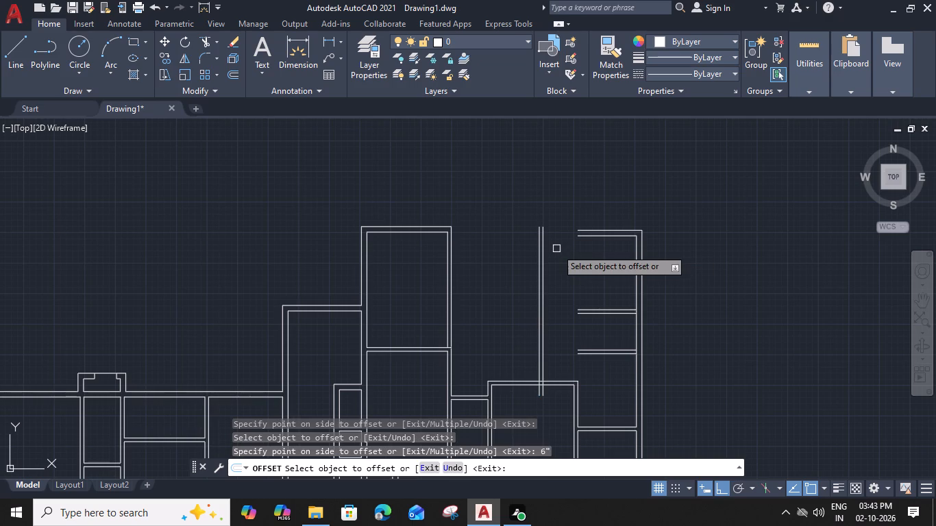
{"action": "key", "text": "Escape"}
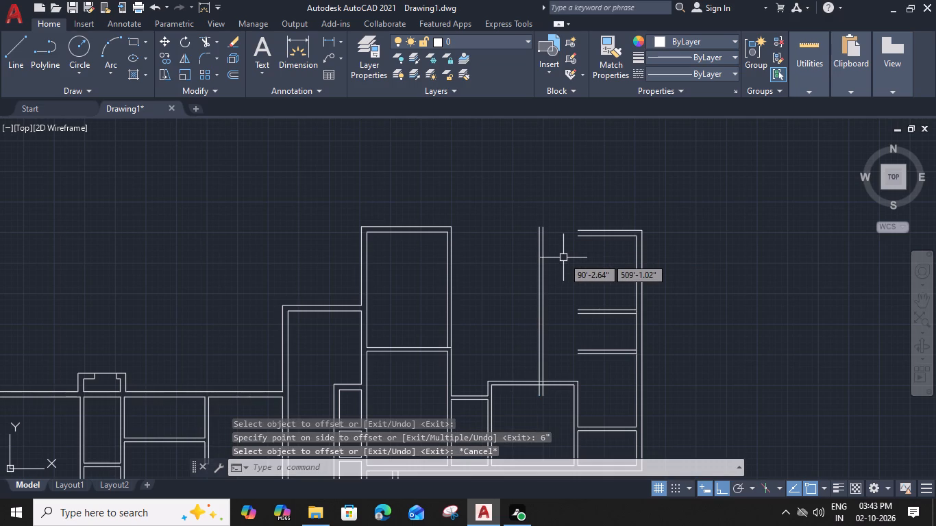
Extend the upper original room's outer and inner top wall lines east across the new vertical wall toward the east wall.
{"action": "key", "text": "e"}
{"action": "type", "text": "X"}
{"action": "key", "text": "space"}
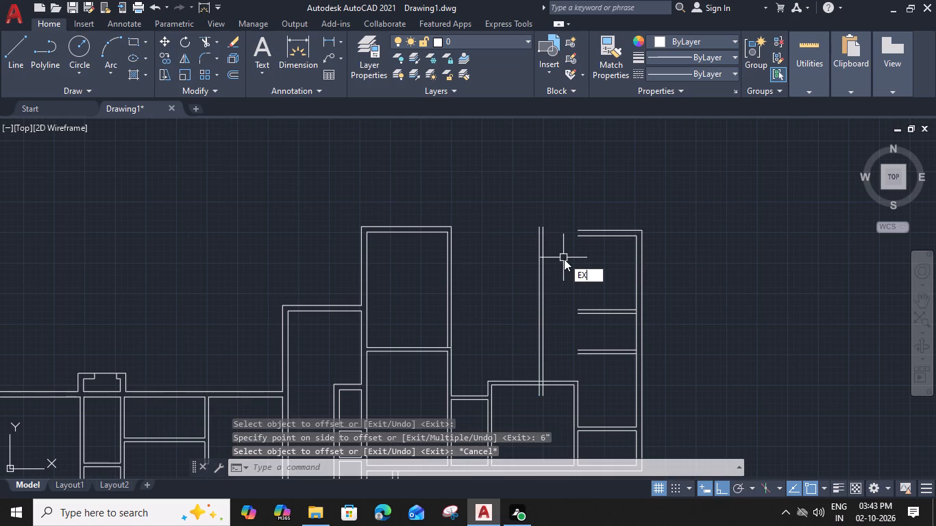
{"action": "left_click", "coordinate": [436, 227]}
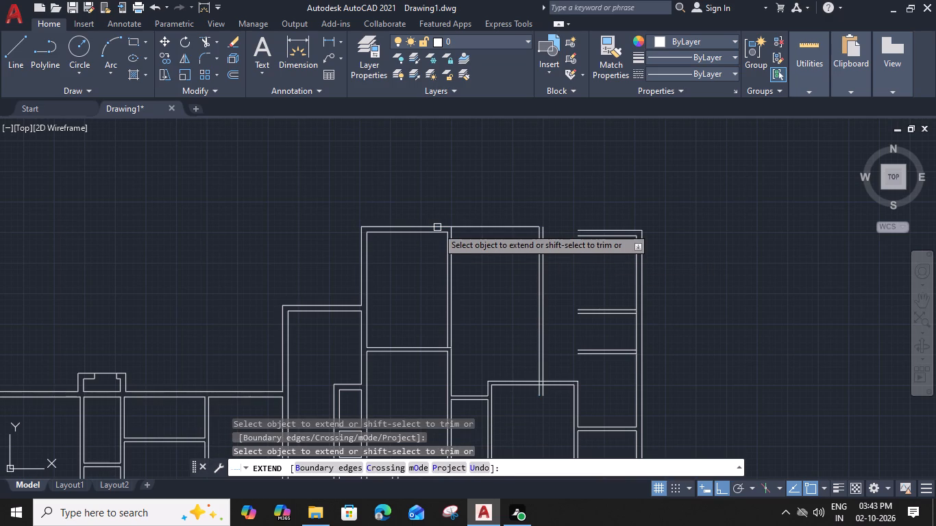
{"action": "left_click", "coordinate": [479, 227]}
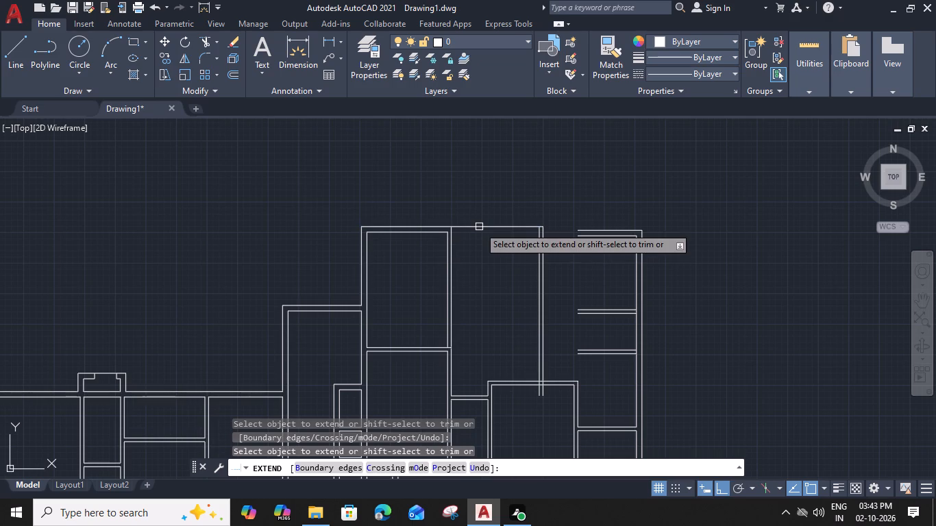
{"action": "left_click", "coordinate": [425, 234]}
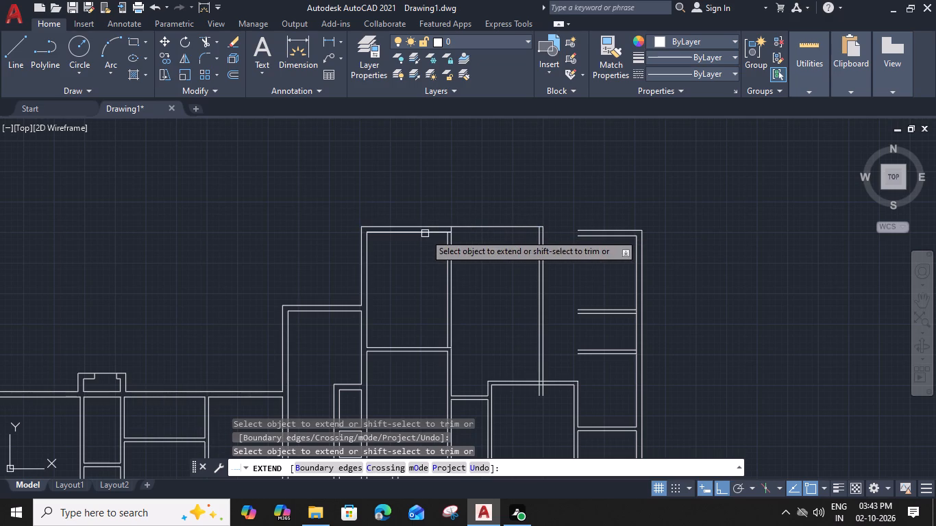
{"action": "left_click", "coordinate": [428, 231]}
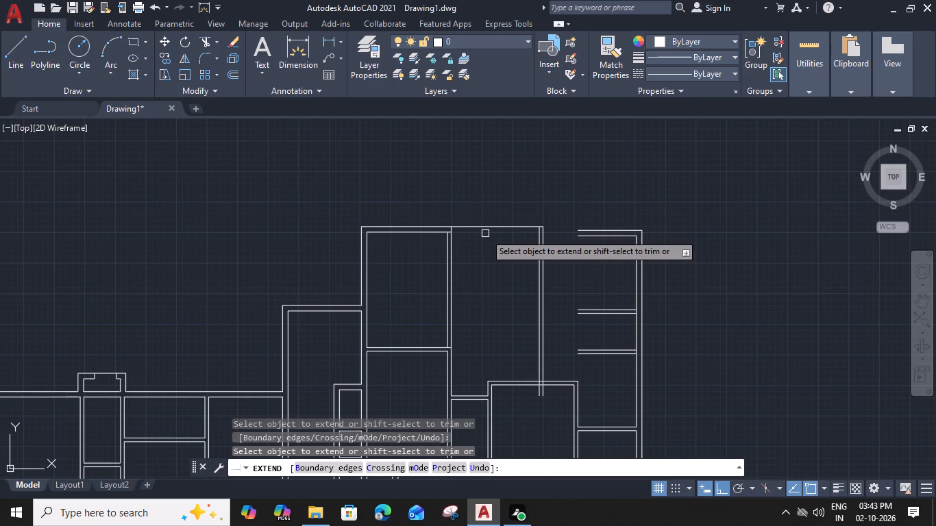
{"action": "left_click", "coordinate": [489, 231]}
{"action": "left_click", "coordinate": [506, 231]}
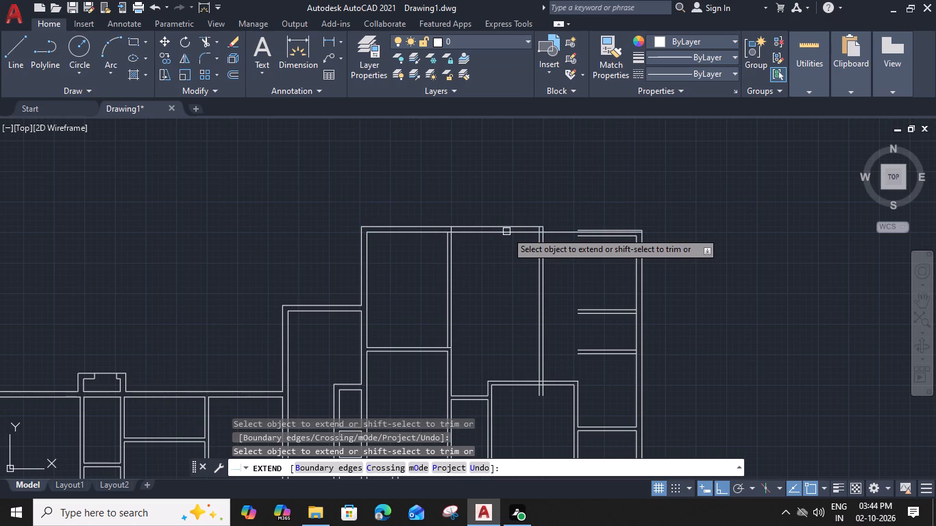
{"action": "key", "text": "Escape"}
Fillet the east wall's outer line with the extended top wall's outer line into a square northeast corner.
{"action": "type", "text": "F"}
{"action": "key", "text": "space"}
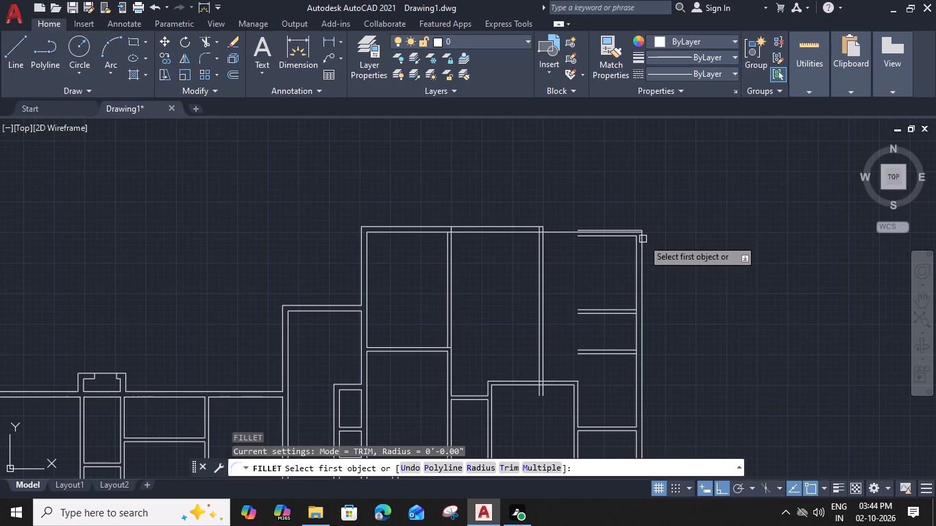
{"action": "left_click", "coordinate": [643, 240]}
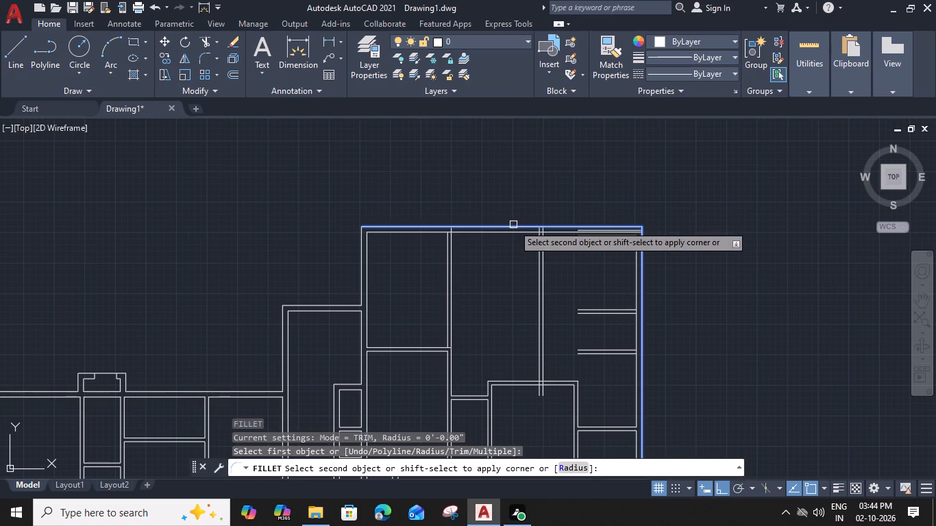
{"action": "left_click", "coordinate": [513, 225]}
{"action": "key", "text": "Escape"}
Remove the east room's two old top wall lines and clean up the inner northeast corner where the inner wall lines meet.
{"action": "key", "text": "t"}
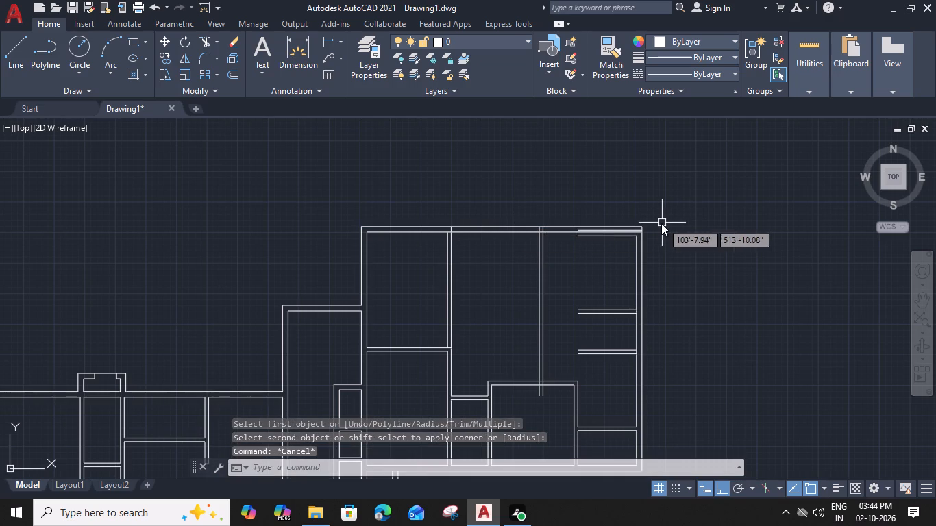
{"action": "key", "text": "r"}
{"action": "key", "text": "space"}
{"action": "scroll", "coordinate": [614, 233], "scroll_direction": "up", "scroll_amount": 2}
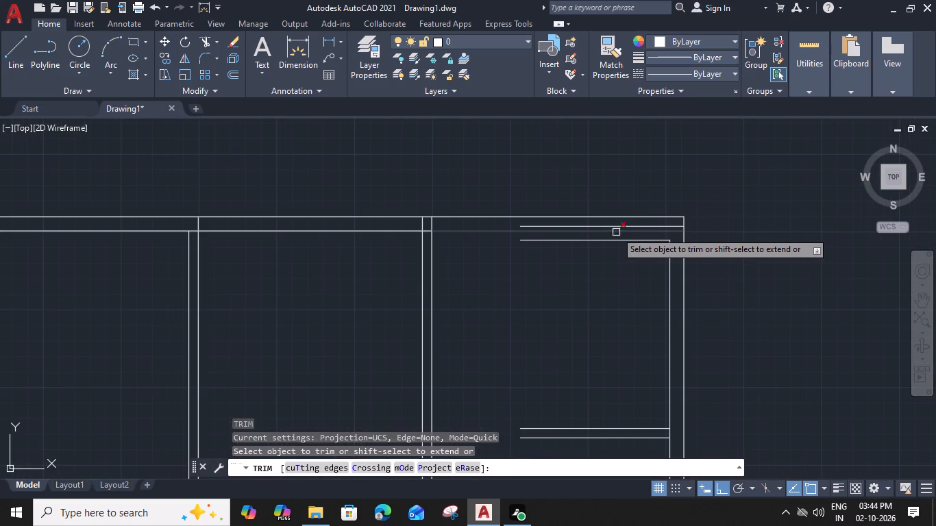
{"action": "left_click", "coordinate": [626, 226]}
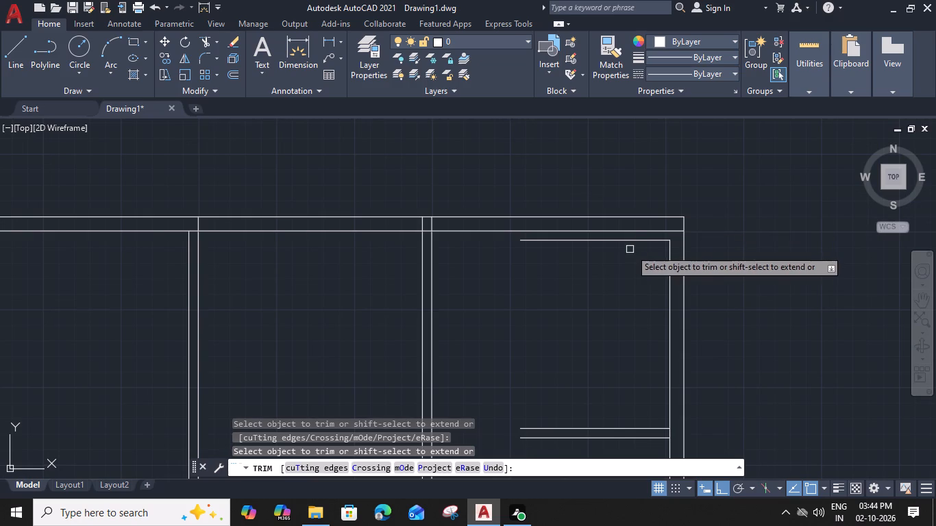
{"action": "left_click", "coordinate": [632, 240]}
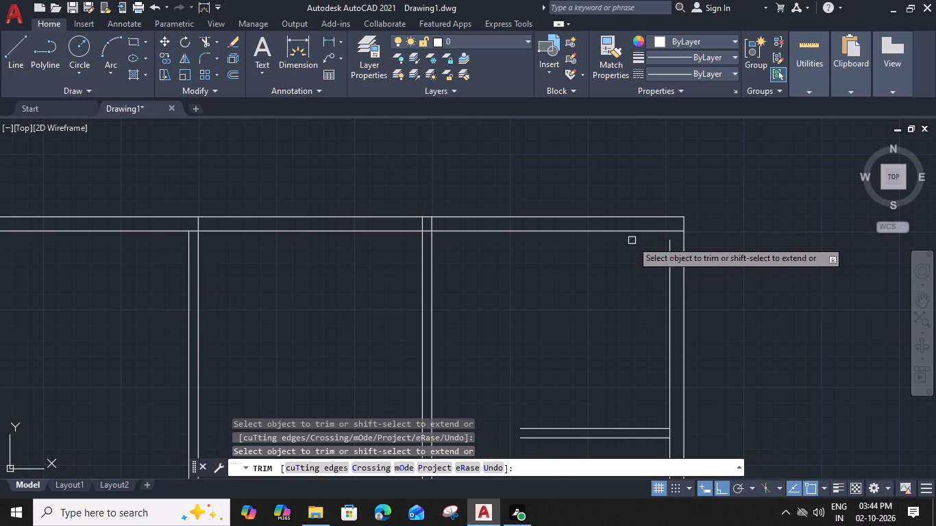
{"action": "left_click", "coordinate": [669, 262], "text": "shift"}
{"action": "left_click", "coordinate": [677, 231]}
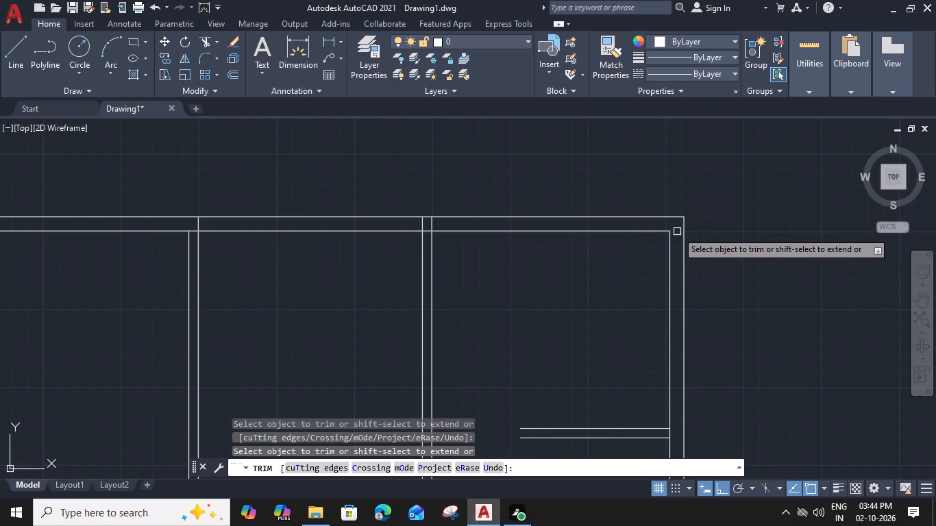
Trim the new vertical wall's stubs inside the top wall and the inner top line between its two faces.
{"action": "left_click", "coordinate": [423, 223]}
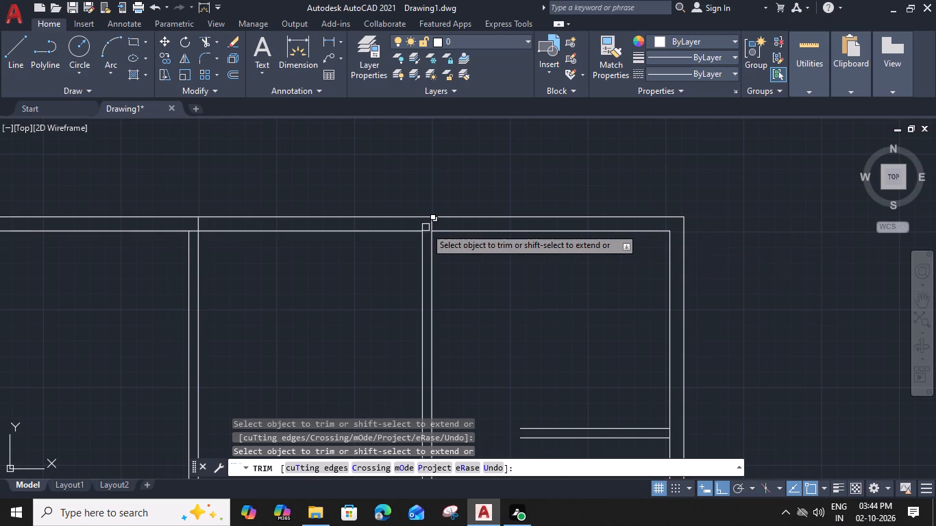
{"action": "scroll", "coordinate": [426, 227], "scroll_direction": "up", "scroll_amount": 2}
{"action": "left_click", "coordinate": [427, 234]}
{"action": "left_click", "coordinate": [435, 221]}
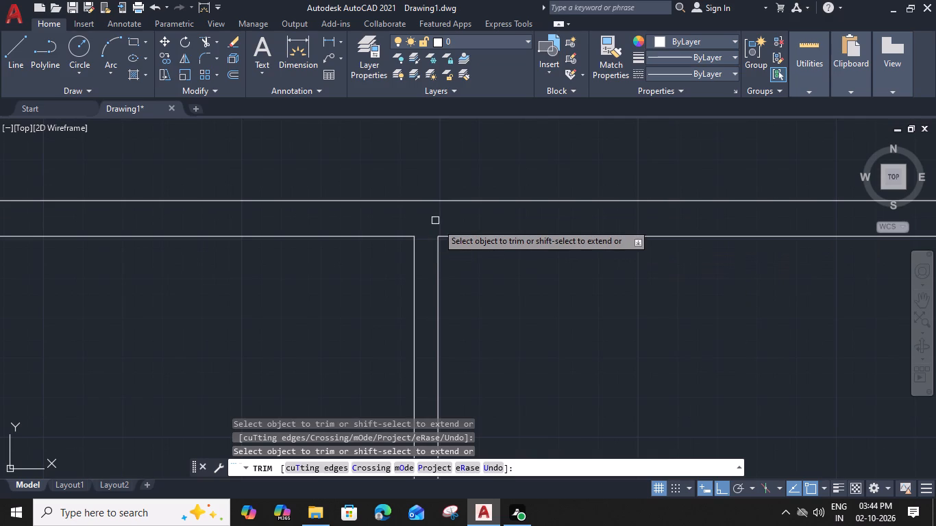
Trim the overlapping wall lines where the upper original room's east wall meets the top wall.
{"action": "scroll", "coordinate": [445, 224], "scroll_direction": "down", "scroll_amount": 1}
{"action": "scroll", "coordinate": [288, 247], "scroll_direction": "down", "scroll_amount": 1}
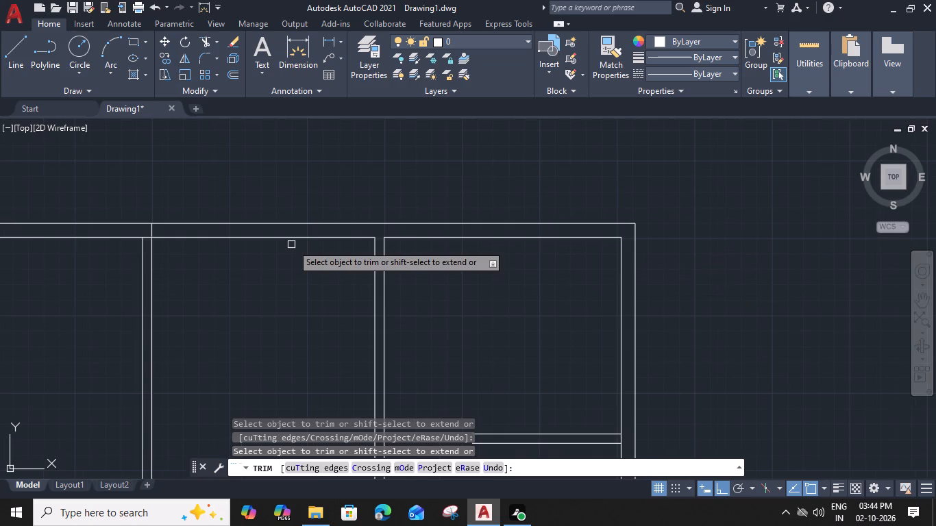
{"action": "scroll", "coordinate": [310, 317], "scroll_direction": "down", "scroll_amount": 1}
{"action": "middle_click_drag", "start_coordinate": [325, 305], "coordinate": [587, 275]}
{"action": "scroll", "coordinate": [484, 234], "scroll_direction": "up", "scroll_amount": 2}
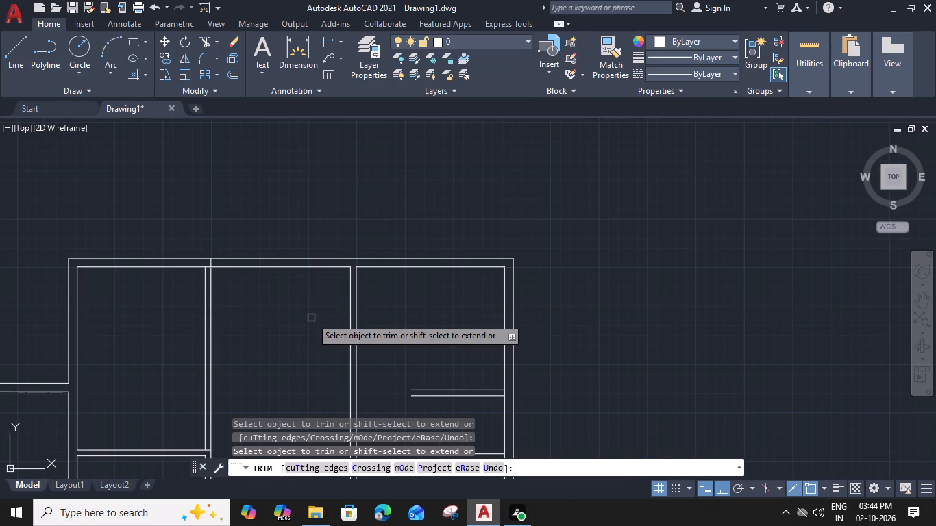
{"action": "left_click", "coordinate": [463, 226]}
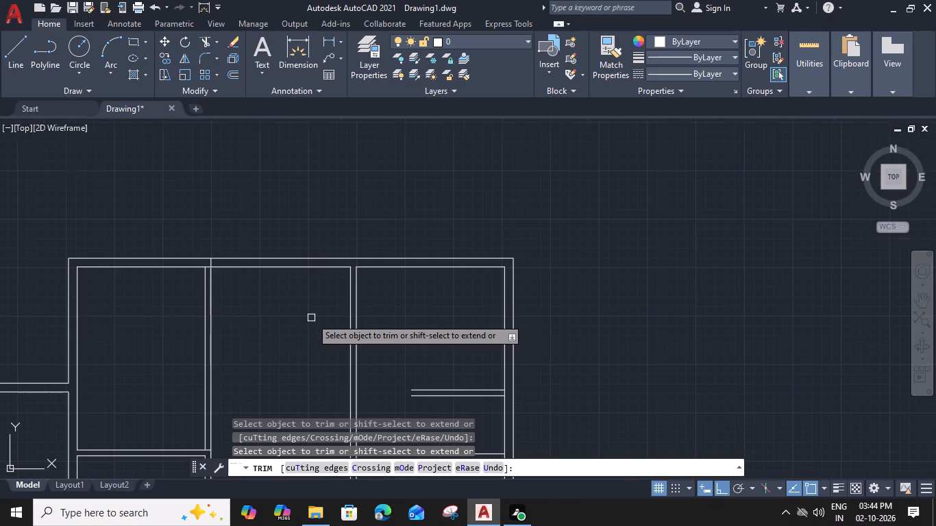
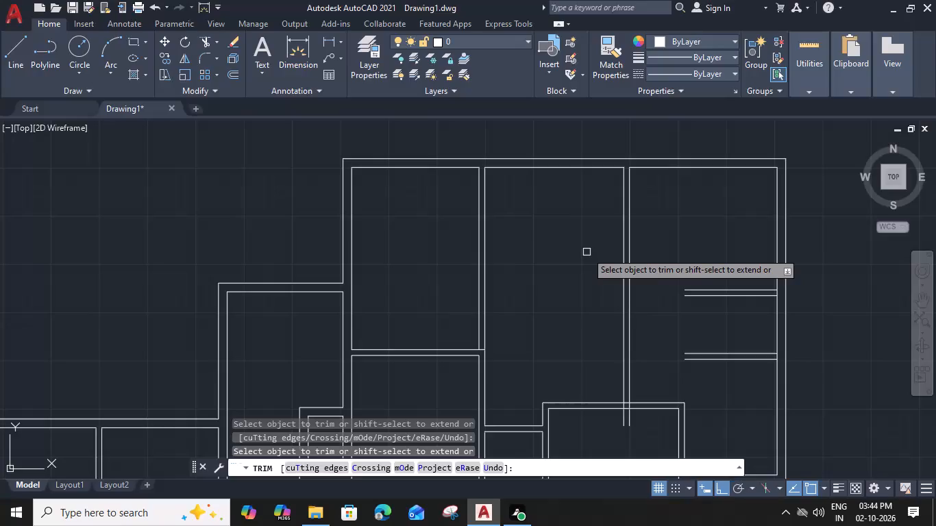
Extend the upper partition's two lines west to the vertical wall and open the junction, carrying the lower line to the west face.
{"action": "key", "text": "Escape"}
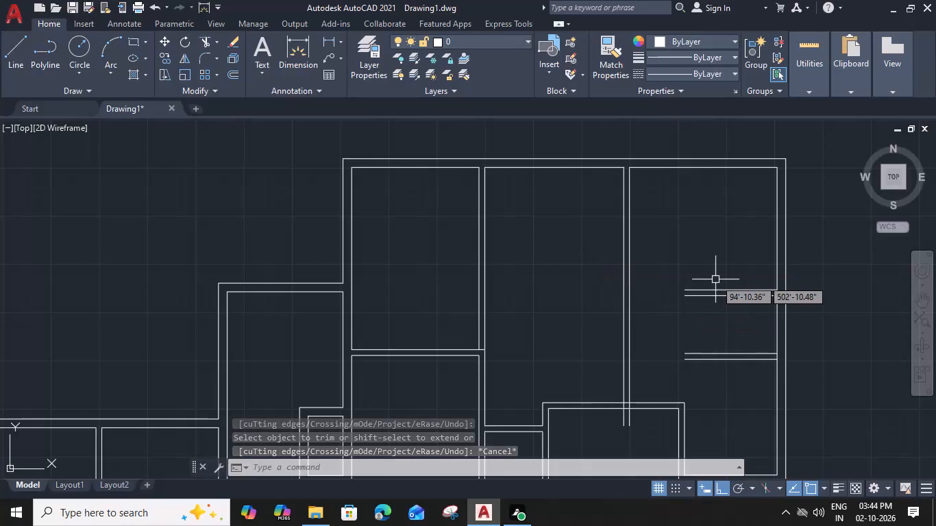
{"action": "type", "text": "EX"}
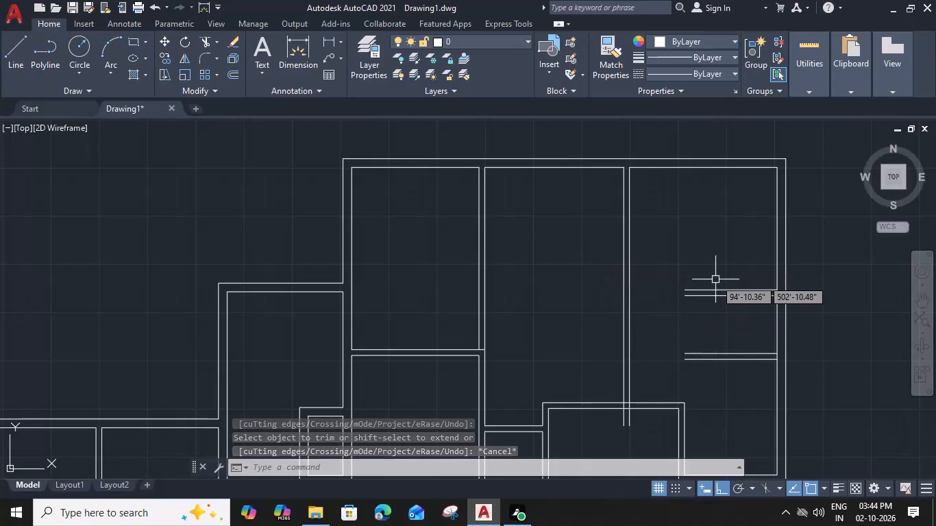
{"action": "key", "text": "space"}
{"action": "left_click", "coordinate": [715, 279]}
{"action": "left_click", "coordinate": [728, 301]}
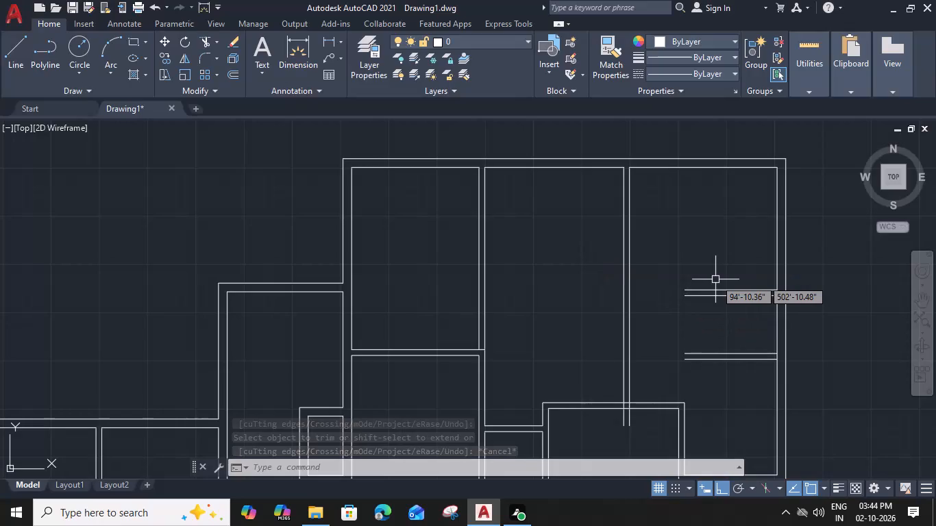
{"action": "scroll", "coordinate": [650, 290], "scroll_direction": "up", "scroll_amount": 2}
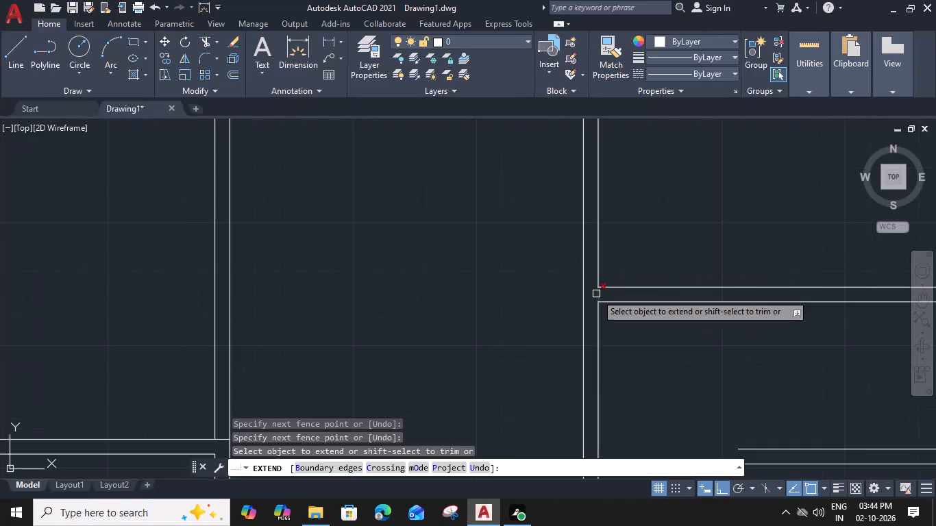
{"action": "left_click", "coordinate": [596, 294], "text": "shift"}
{"action": "left_click", "coordinate": [635, 305]}
Extend both lines of the lower partition west across the vertical wall to its west face.
{"action": "scroll", "coordinate": [635, 318], "scroll_direction": "down", "scroll_amount": 2}
{"action": "middle_click_drag", "start_coordinate": [658, 379], "coordinate": [649, 327]}
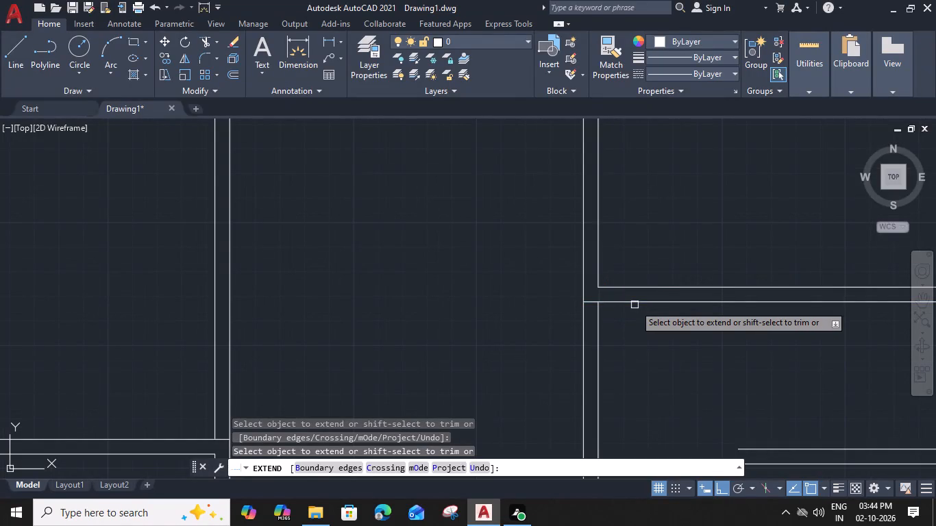
{"action": "left_click", "coordinate": [701, 316]}
{"action": "left_click", "coordinate": [701, 322]}
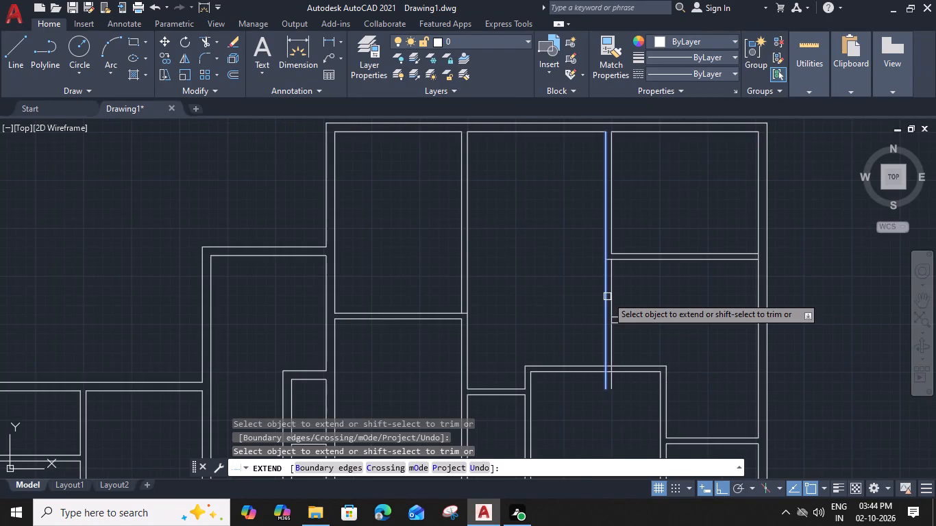
{"action": "left_click", "coordinate": [628, 316]}
{"action": "left_click", "coordinate": [628, 324]}
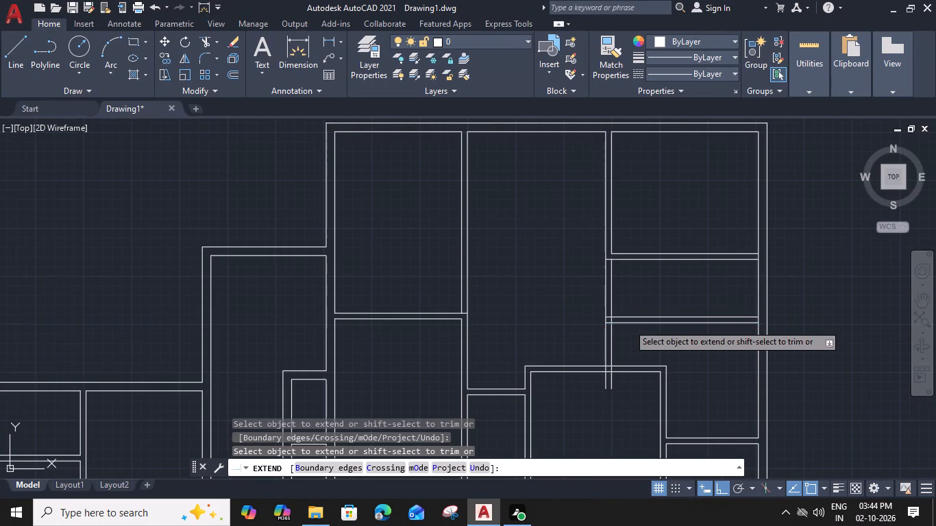
Remove the vertical wall's lines between the two partitions and below the lower one, keeping a closed west end on the lower partition.
{"action": "left_click", "coordinate": [616, 289], "text": "shift"}
{"action": "left_click", "coordinate": [595, 292], "text": "shift"}
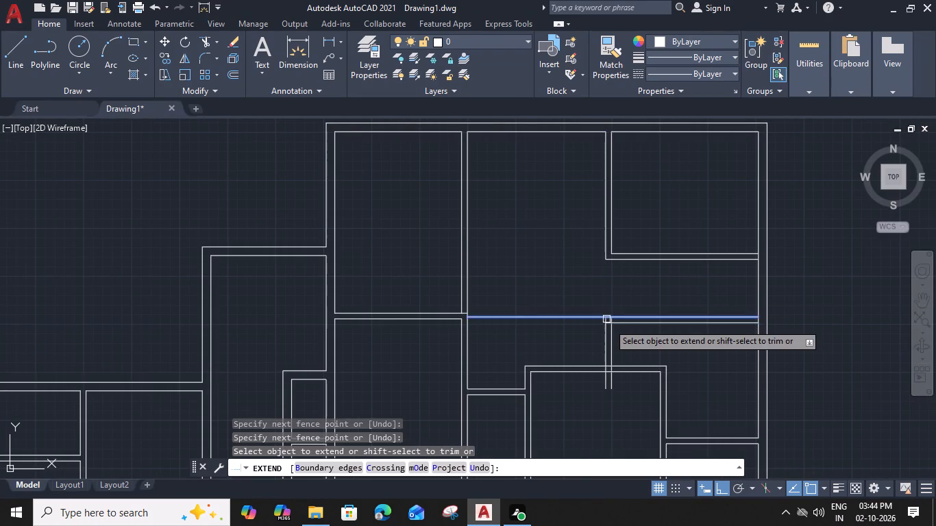
{"action": "scroll", "coordinate": [607, 318], "scroll_direction": "up", "scroll_amount": 3}
{"action": "left_click", "coordinate": [623, 327]}
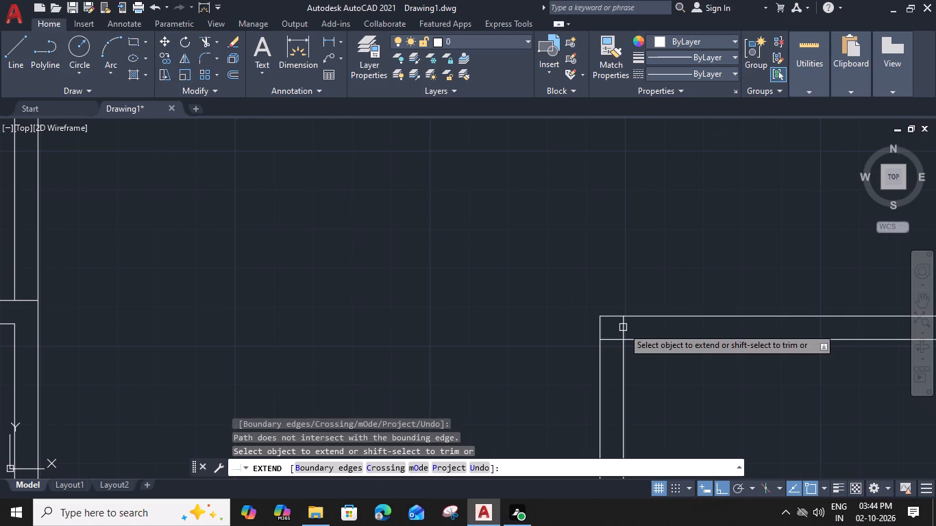
{"action": "left_click", "coordinate": [623, 327], "text": "shift"}
{"action": "left_click", "coordinate": [645, 375], "text": "shift"}
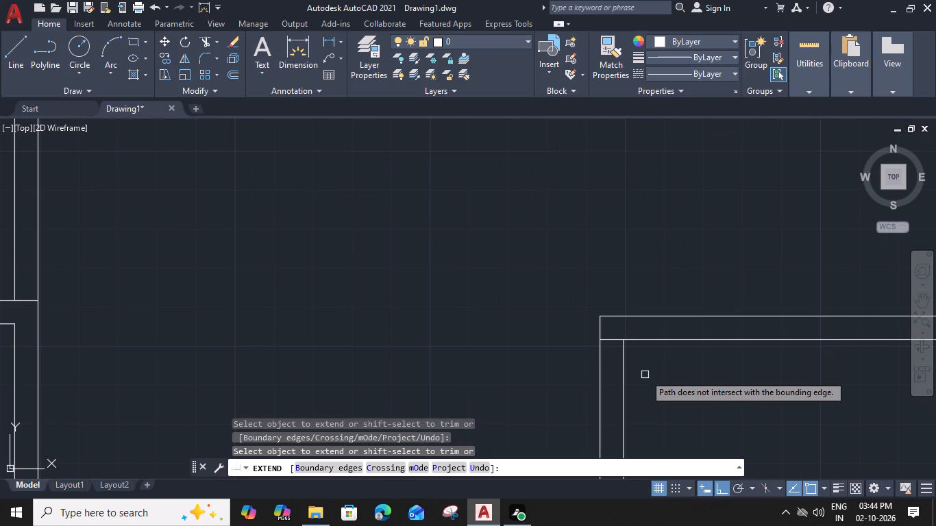
{"action": "left_click", "coordinate": [582, 375], "text": "shift"}
Trim the east wall's inner line between the faces of the lower and upper partitions to open both junctions.
{"action": "scroll", "coordinate": [582, 375], "scroll_direction": "down", "scroll_amount": 3}
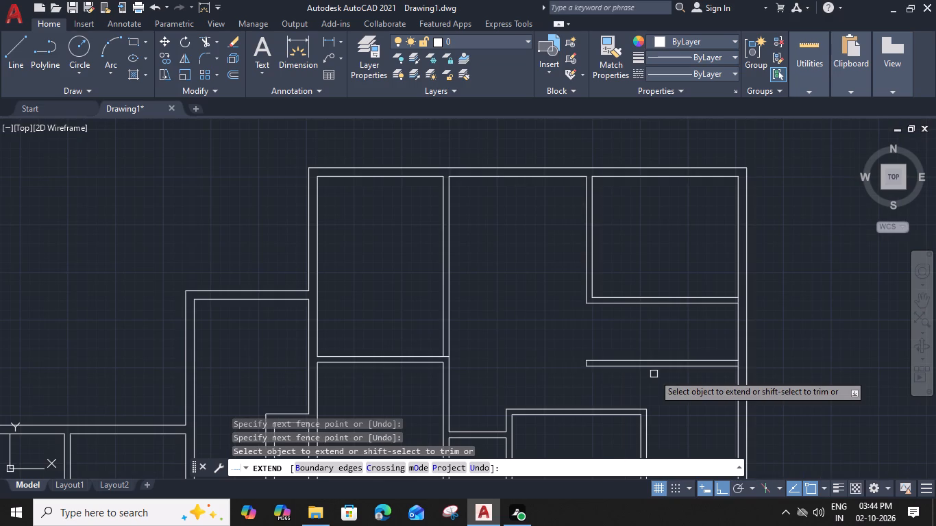
{"action": "scroll", "coordinate": [742, 359], "scroll_direction": "up", "scroll_amount": 3}
{"action": "left_click", "coordinate": [724, 375]}
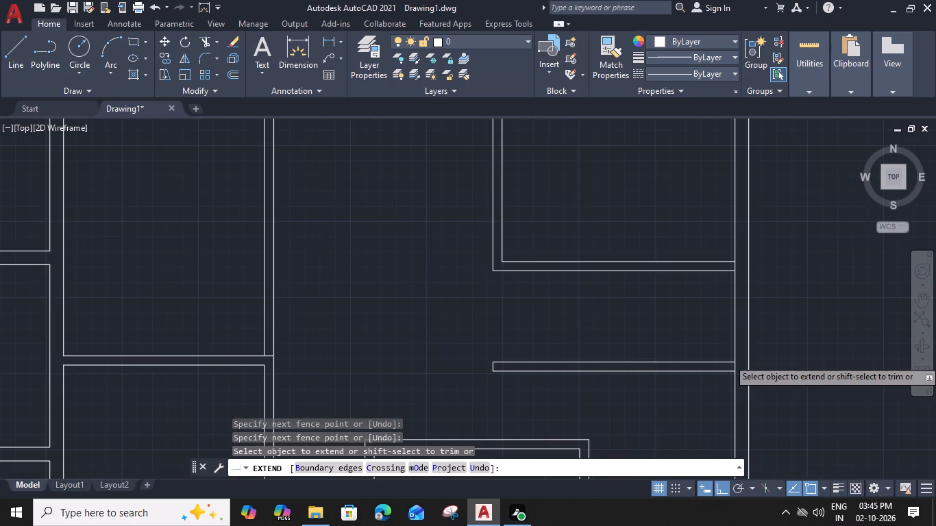
{"action": "left_click", "coordinate": [725, 378], "text": "shift"}
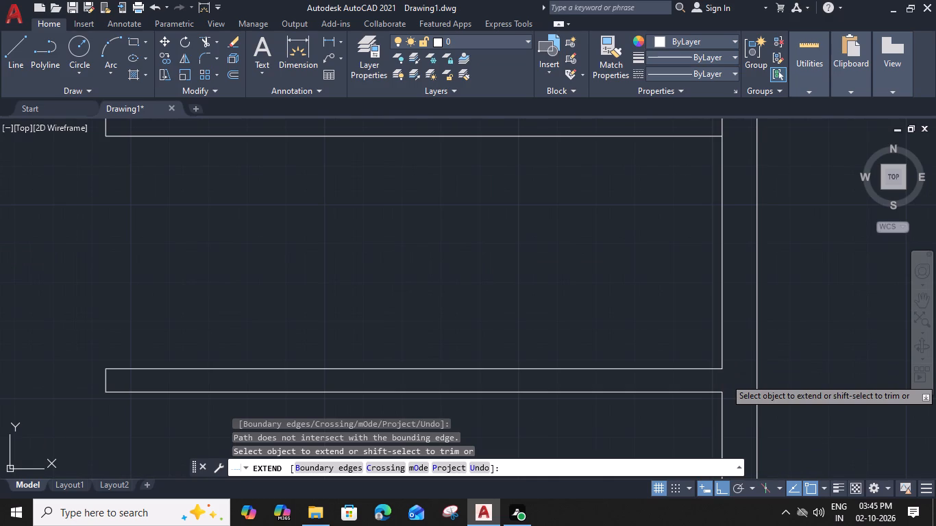
{"action": "middle_click_drag", "start_coordinate": [717, 127], "coordinate": [722, 221]}
{"action": "left_click", "coordinate": [724, 221], "text": "shift"}
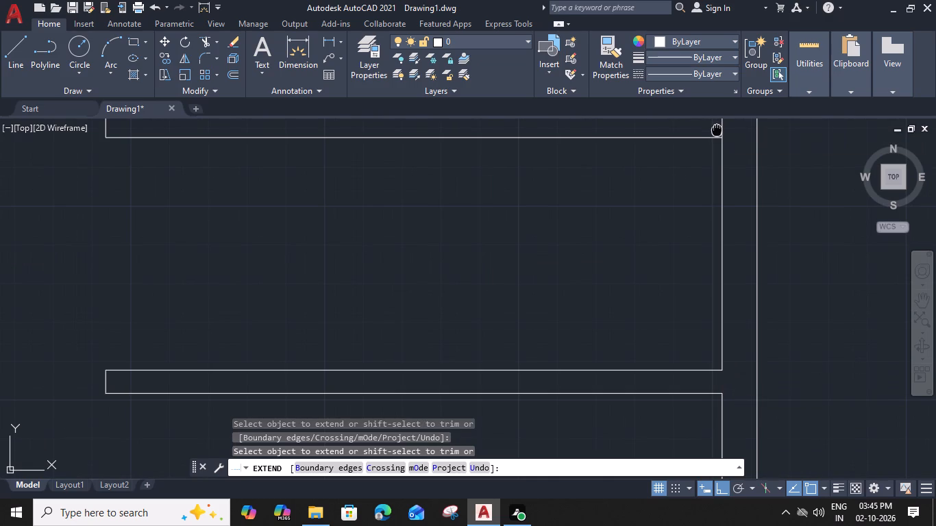
{"action": "key", "text": "Escape"}
Offset the east wall's inner line between the two partitions 8'6" to the west.
{"action": "left_click", "coordinate": [720, 237]}
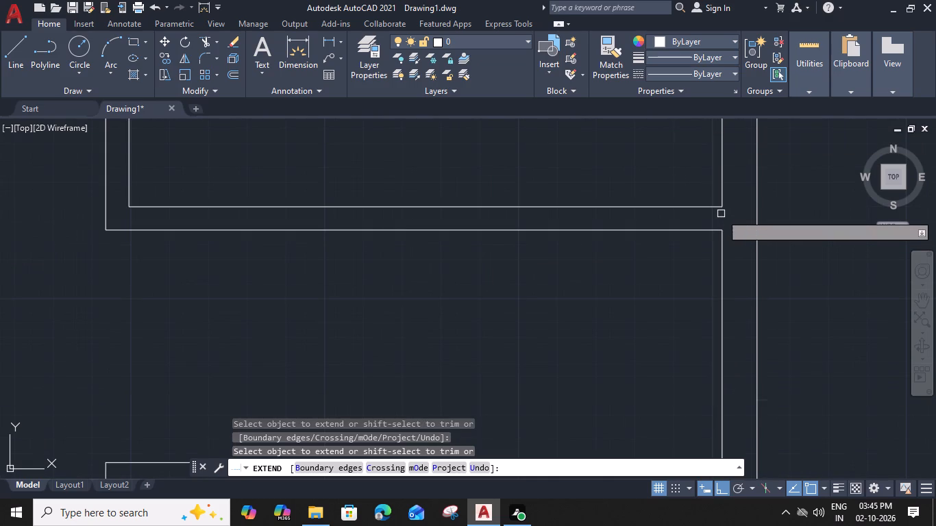
{"action": "key", "text": "o"}
{"action": "key", "text": "space"}
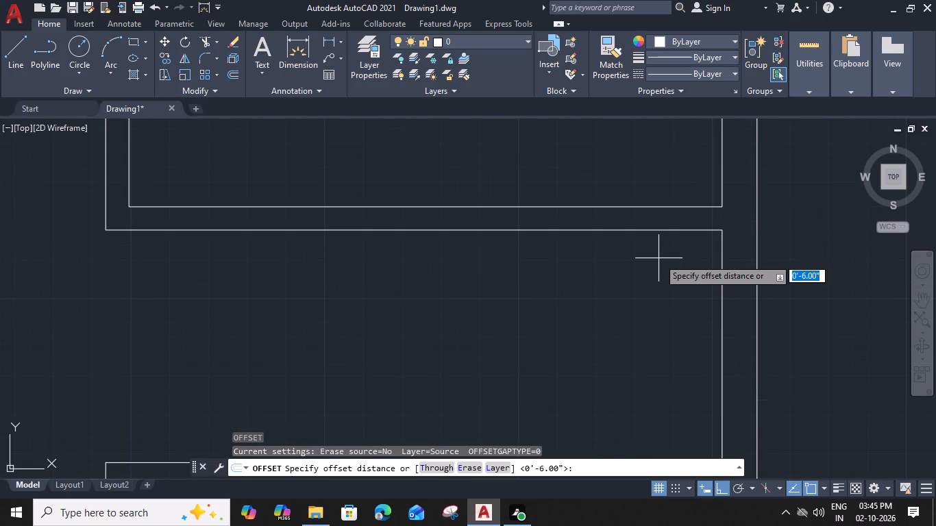
{"action": "key", "text": "8"}
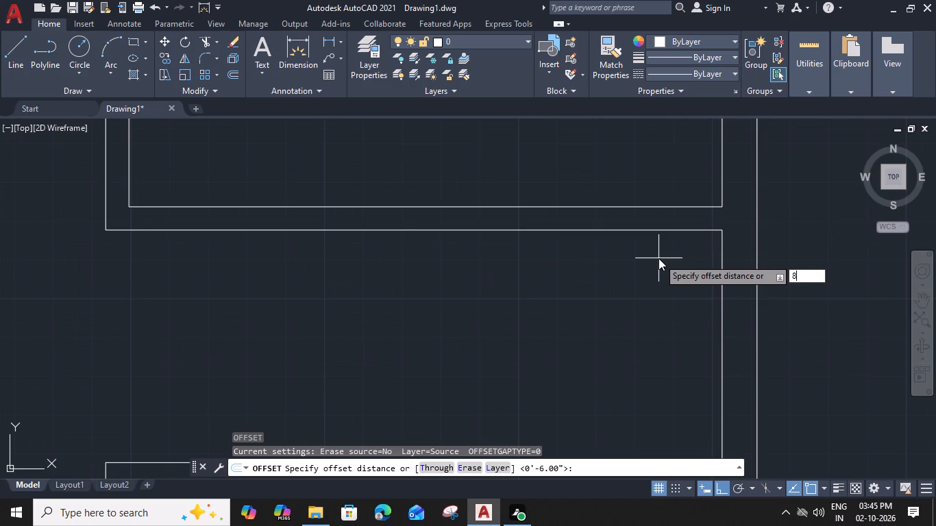
{"action": "key", "text": "apostrophe"}
{"action": "type", "text": "6\""}
{"action": "key", "text": "Return"}
{"action": "scroll", "coordinate": [643, 258], "scroll_direction": "down", "scroll_amount": 2}
{"action": "middle_click_drag", "start_coordinate": [628, 258], "coordinate": [643, 260]}
{"action": "left_click", "coordinate": [584, 262]}
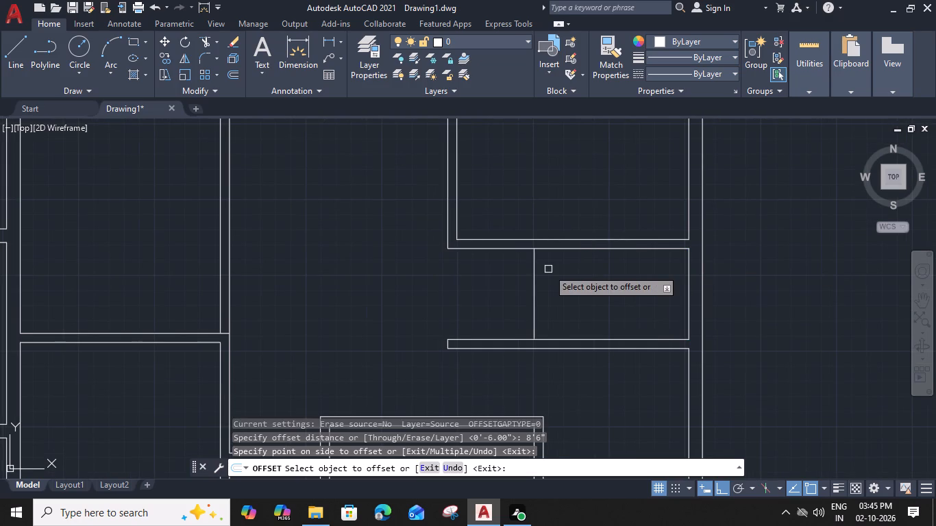
Offset the new vertical line between the partitions 6" west to form the cross wall's second face.
{"action": "left_click", "coordinate": [535, 261]}
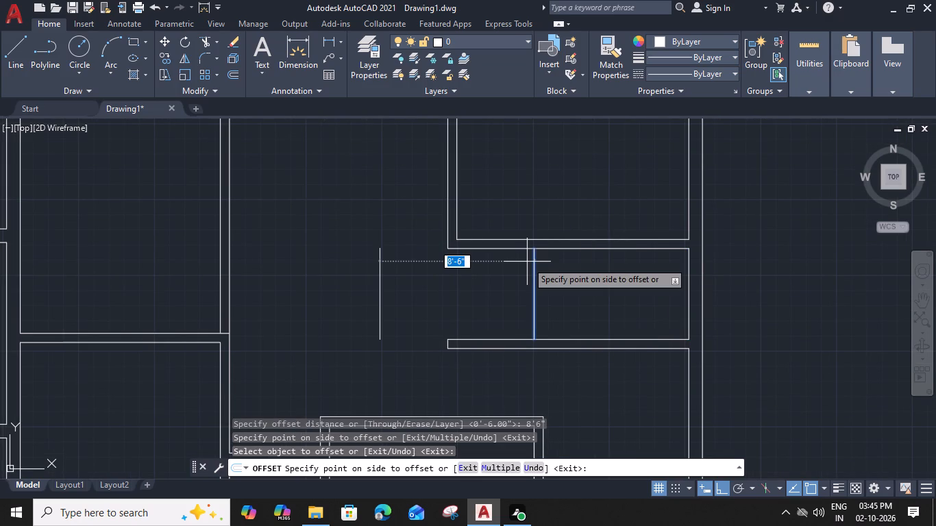
{"action": "key", "text": "6"}
{"action": "key", "text": "shift+quotedbl"}
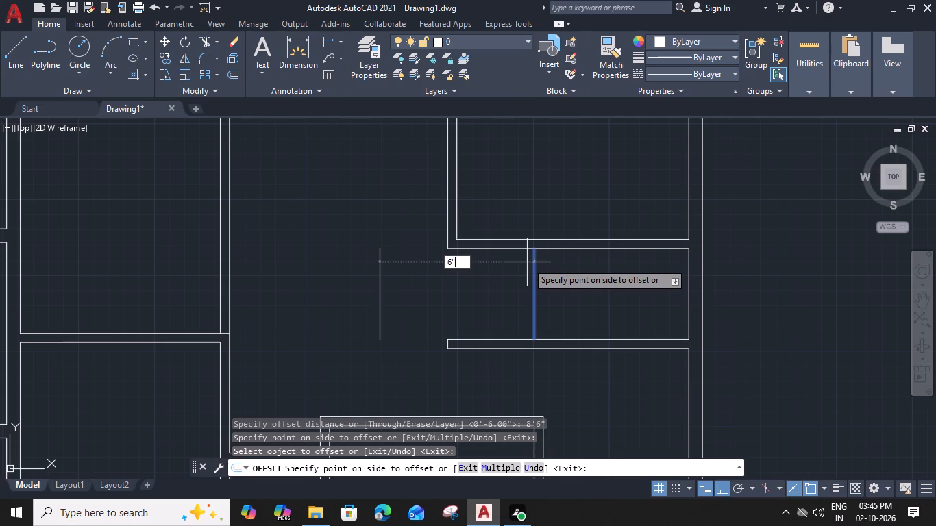
{"action": "key", "text": "Return"}
{"action": "key", "text": "Escape"}
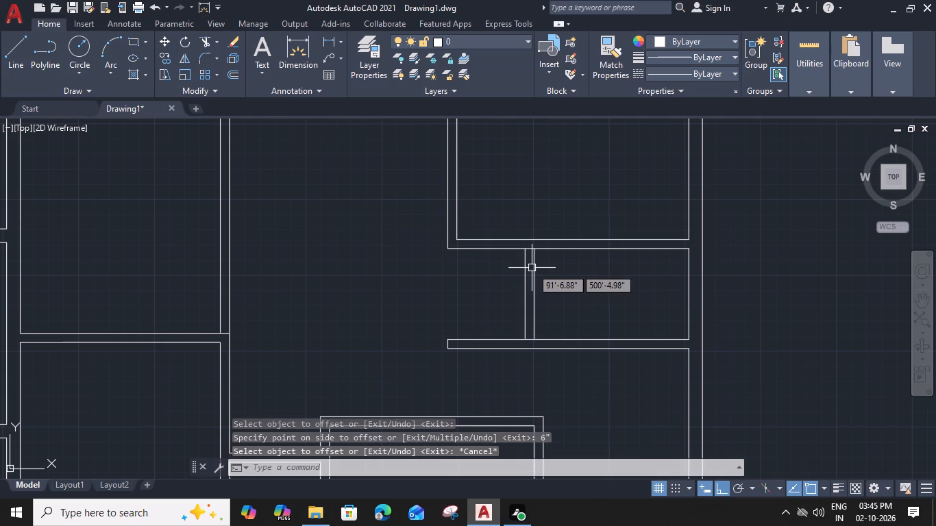
Trim the partition lines between the new cross wall's two faces at its north and south ends.
{"action": "type", "text": "TRB"}
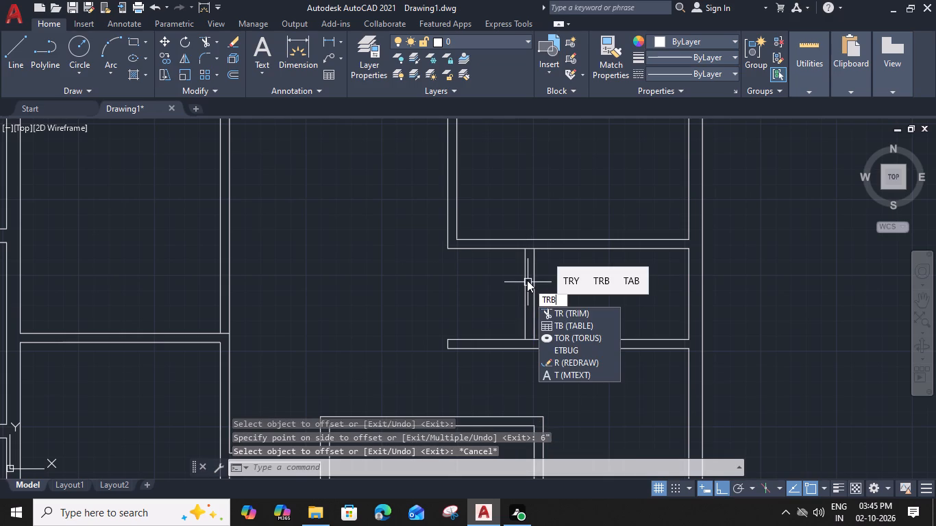
{"action": "key", "text": "BackSpace"}
{"action": "key", "text": "space"}
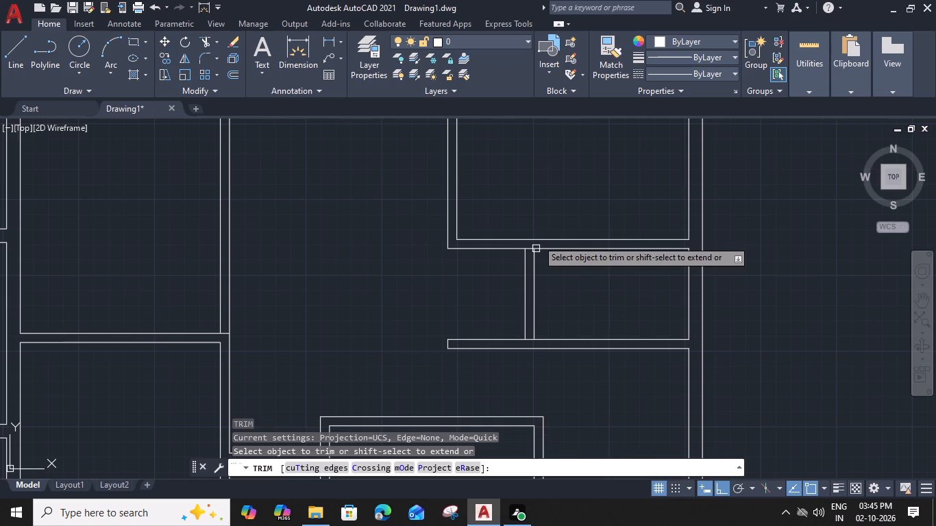
{"action": "scroll", "coordinate": [531, 254], "scroll_direction": "up", "scroll_amount": 1}
{"action": "left_click", "coordinate": [531, 246]}
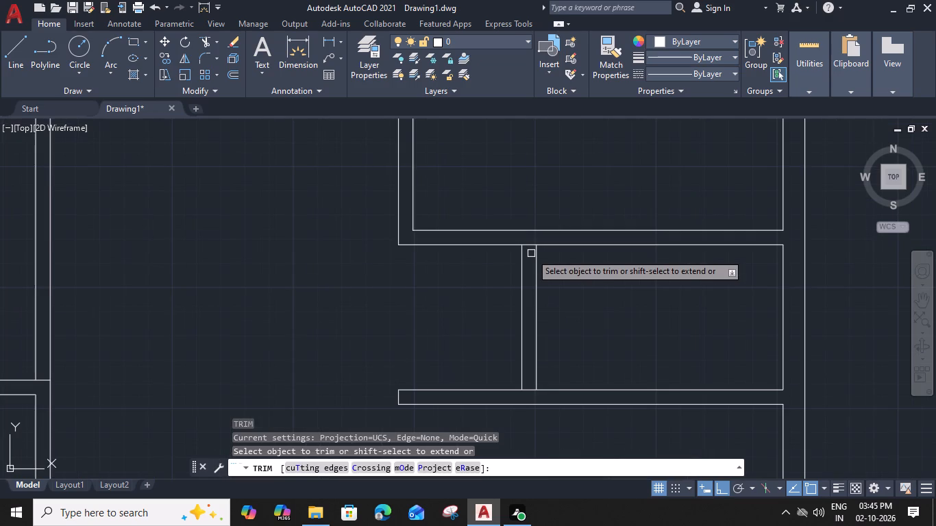
{"action": "left_click", "coordinate": [529, 384]}
{"action": "left_click", "coordinate": [532, 397]}
{"action": "key", "text": "Escape"}
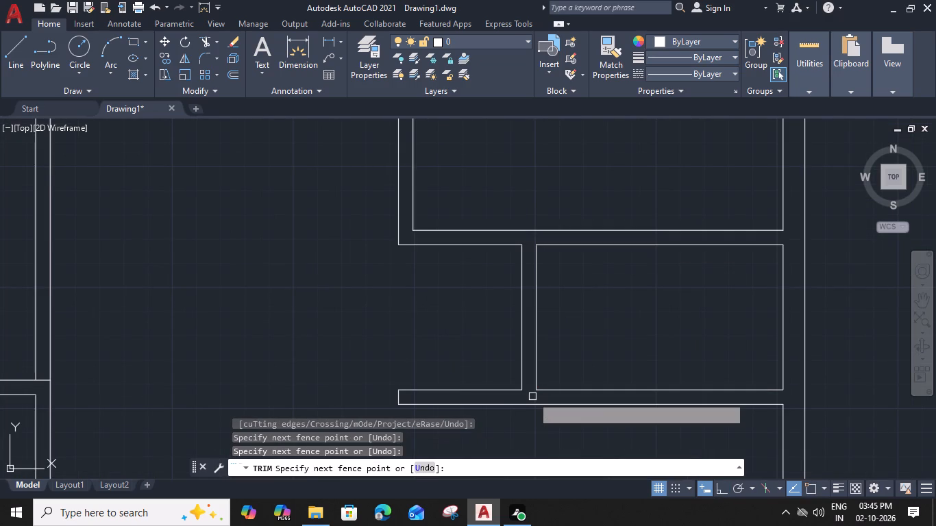
Check the northeast room's inner dimensions with the Measure tool.
{"action": "key", "text": "m"}
{"action": "type", "text": "EA"}
{"action": "key", "text": "space"}
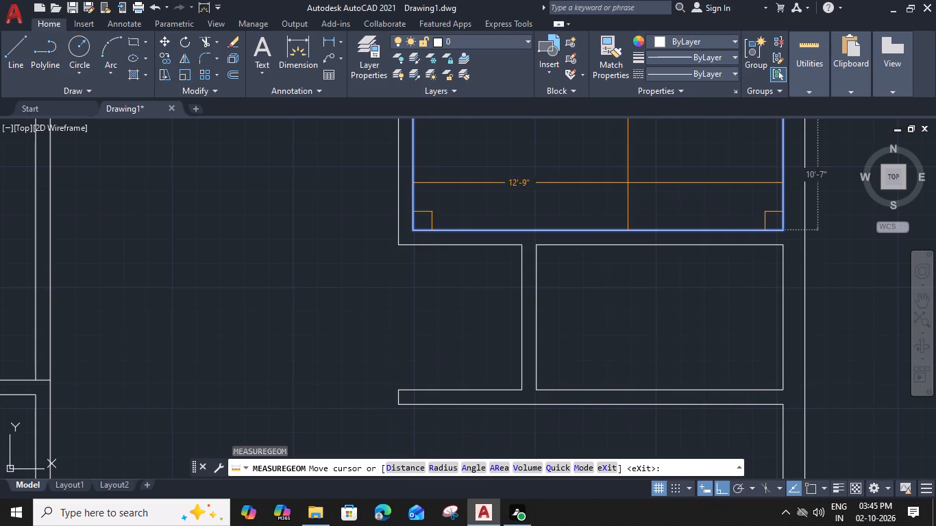
{"action": "key", "text": "Escape"}
Offset the middle room's inner top wall line 5'7" south into the room.
{"action": "scroll", "coordinate": [628, 183], "scroll_direction": "down", "scroll_amount": 3}
{"action": "middle_click_drag", "start_coordinate": [535, 195], "coordinate": [540, 250]}
{"action": "scroll", "coordinate": [538, 194], "scroll_direction": "up", "scroll_amount": 2}
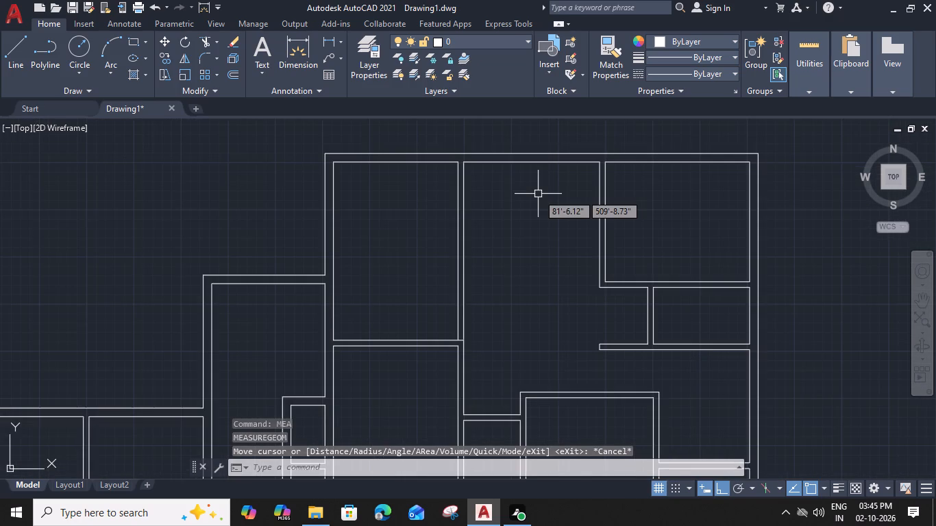
{"action": "left_click", "coordinate": [554, 144]}
{"action": "type", "text": "O"}
{"action": "key", "text": "space"}
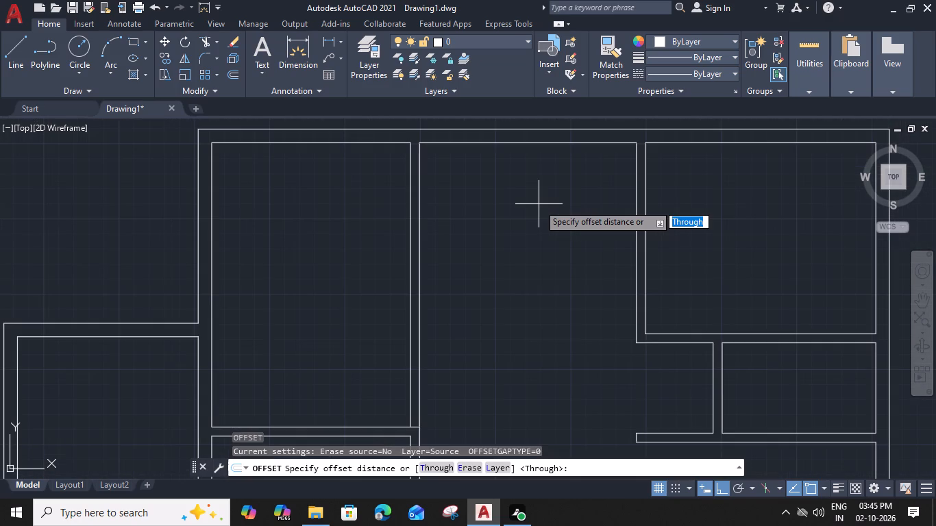
{"action": "key", "text": "5"}
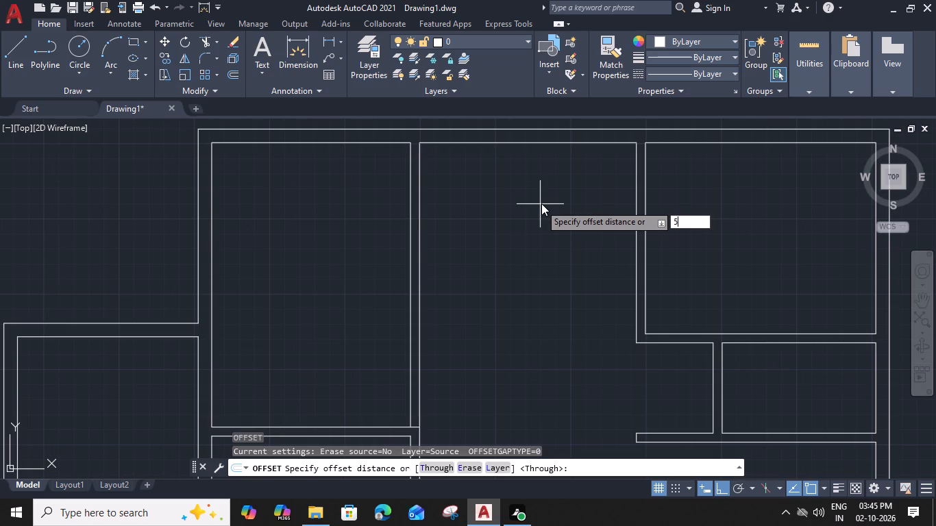
{"action": "type", "text": "'7\""}
{"action": "key", "text": "Return"}
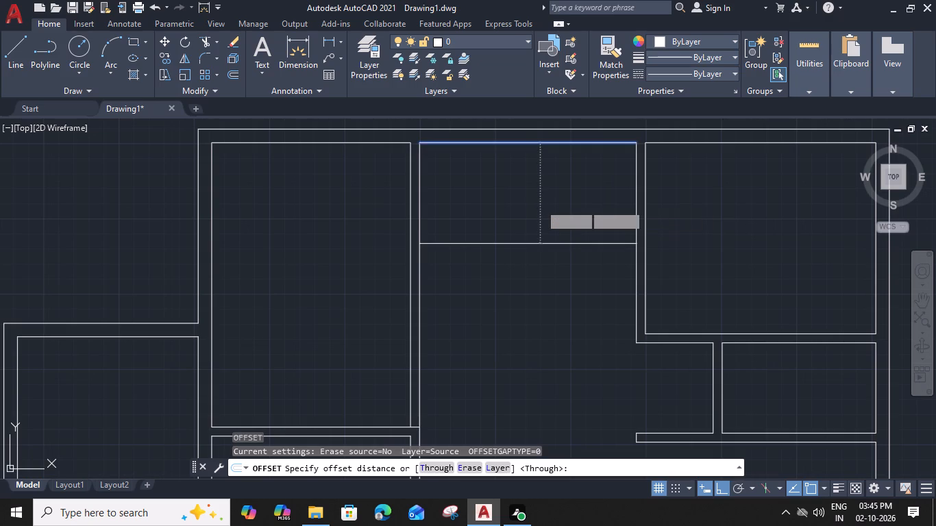
{"action": "left_click", "coordinate": [540, 204]}
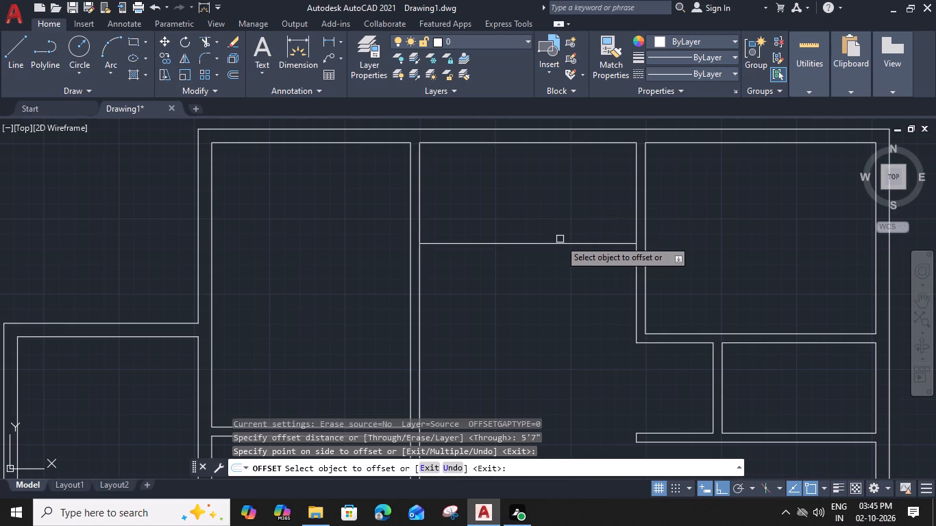
Offset the middle room's new horizontal line 9" south to complete a double-line wall.
{"action": "left_click", "coordinate": [562, 242]}
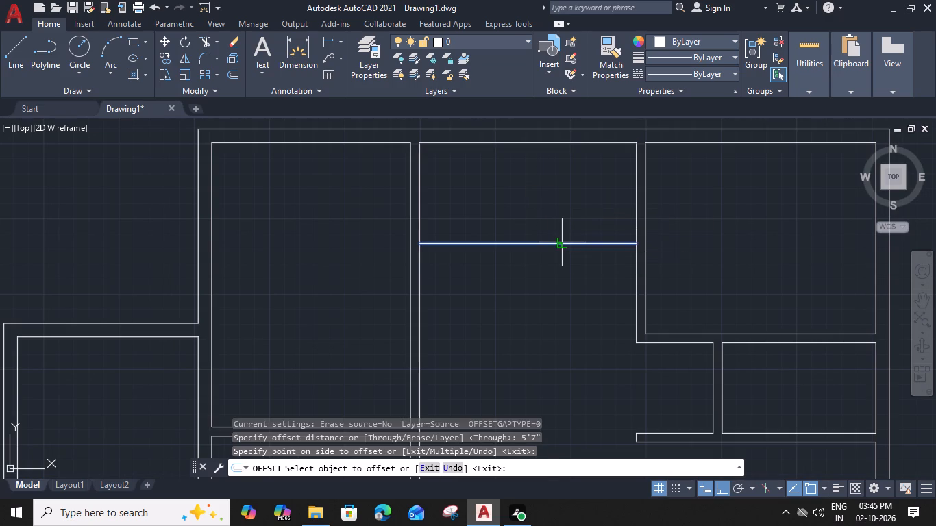
{"action": "key", "text": "9"}
{"action": "key", "text": "shift+quotedbl"}
{"action": "key", "text": "Return"}
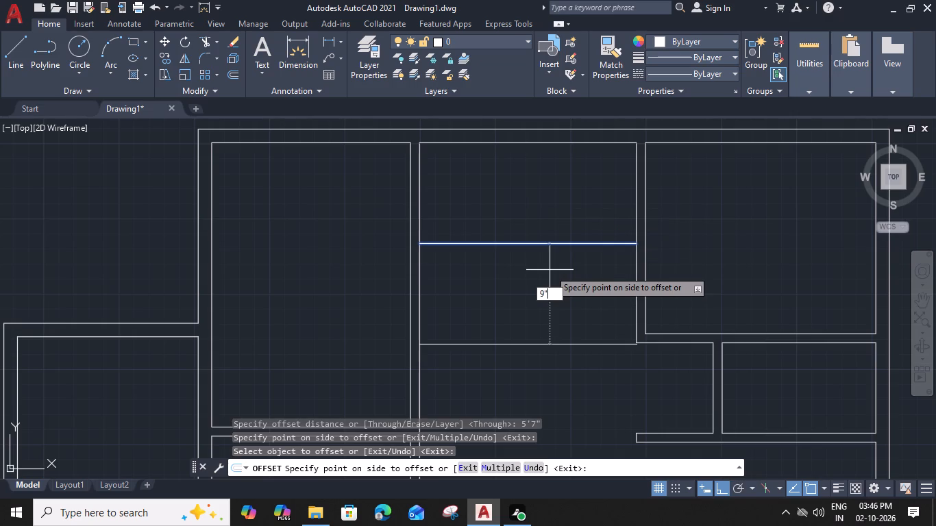
{"action": "key", "text": "Escape"}
{"action": "type", "text": "R"}
{"action": "key", "text": "space"}
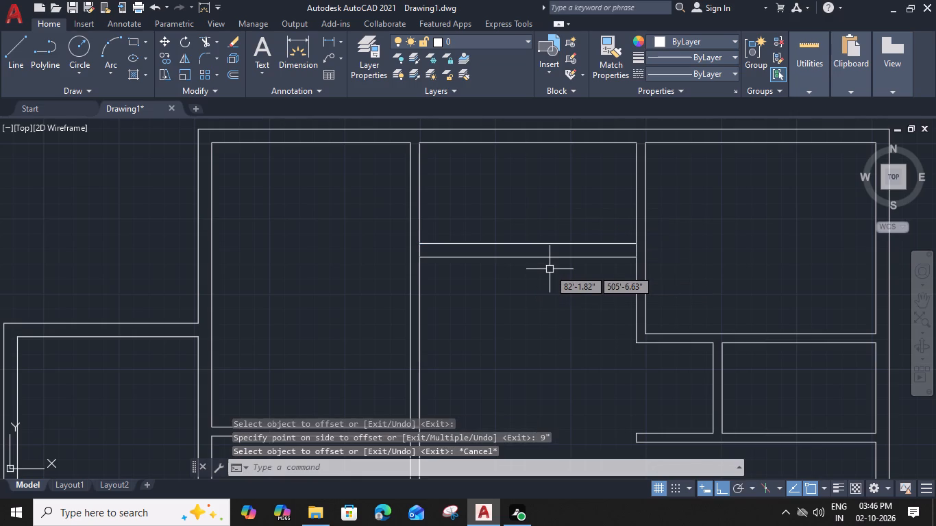
Trim the partition lines between the middle room's new double-line wall faces at its east and west ends.
{"action": "key", "text": "Escape"}
{"action": "type", "text": "TR"}
{"action": "key", "text": "space"}
{"action": "left_click_drag", "start_coordinate": [637, 251], "coordinate": [630, 251]}
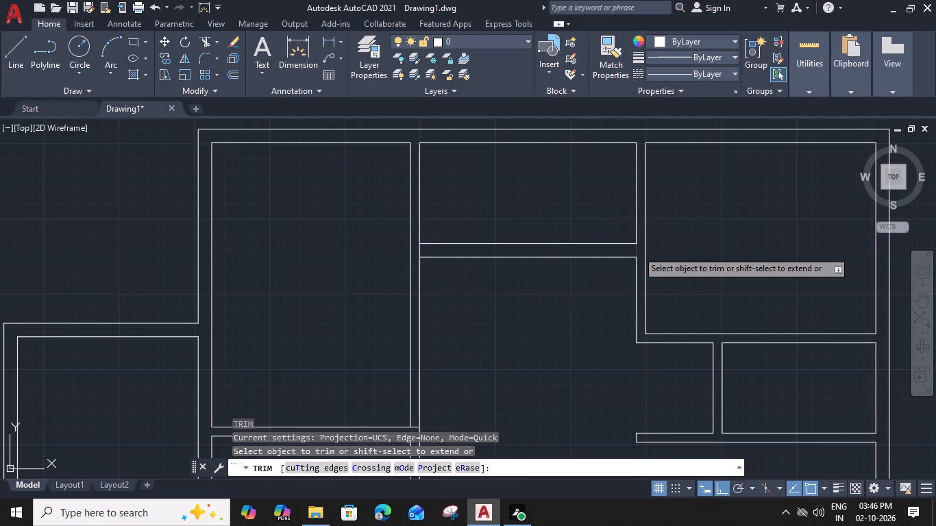
{"action": "left_click_drag", "start_coordinate": [630, 251], "coordinate": [620, 252]}
{"action": "left_click", "coordinate": [421, 253]}
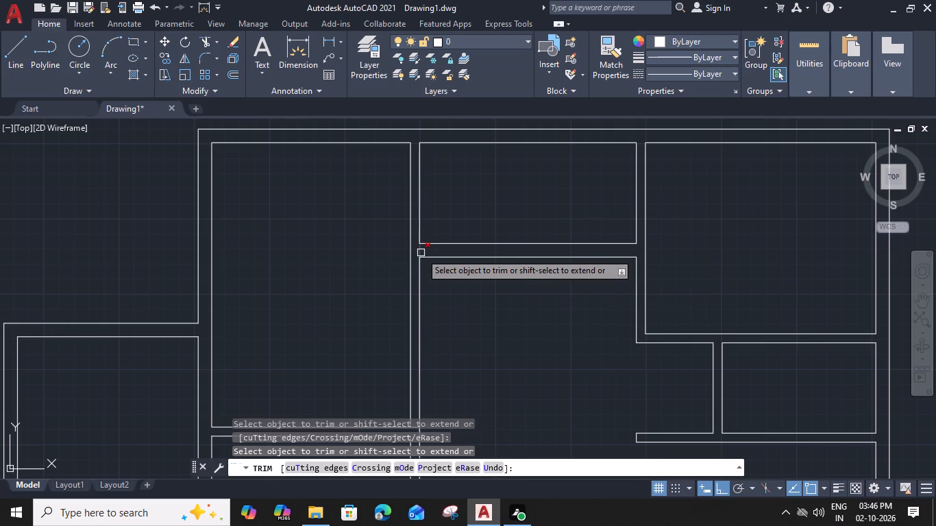
{"action": "key", "text": "Escape"}
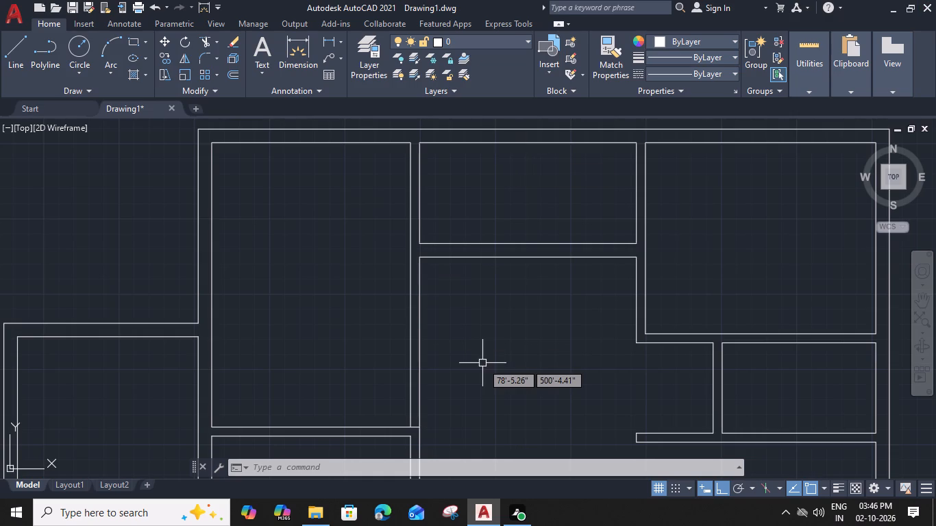
Draw a three-sided projection outline 1'9" deep off the south exterior wall's outer line, spanning just beyond the narrow room between the two larger rooms.
{"action": "scroll", "coordinate": [482, 363], "scroll_direction": "down", "scroll_amount": 1}
{"action": "middle_click_drag", "start_coordinate": [484, 358], "coordinate": [543, 308]}
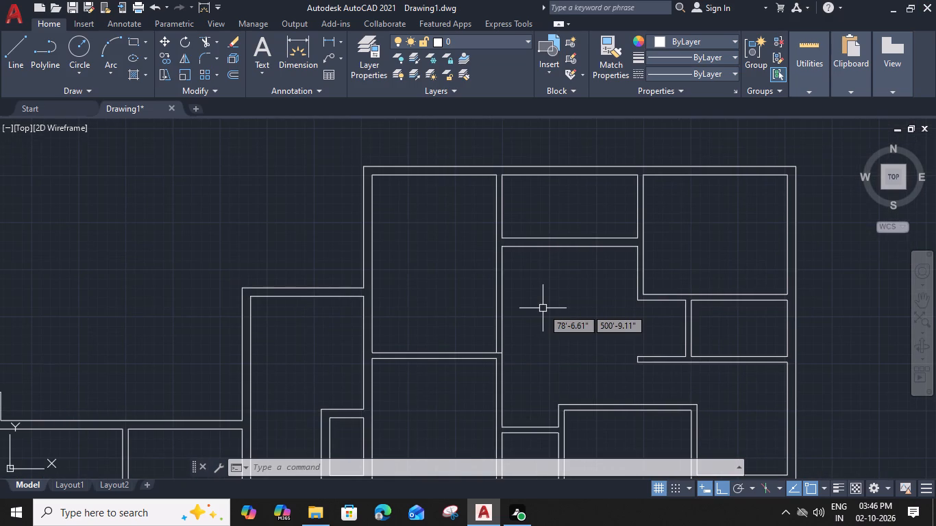
{"action": "middle_click_drag", "start_coordinate": [542, 331], "coordinate": [561, 195]}
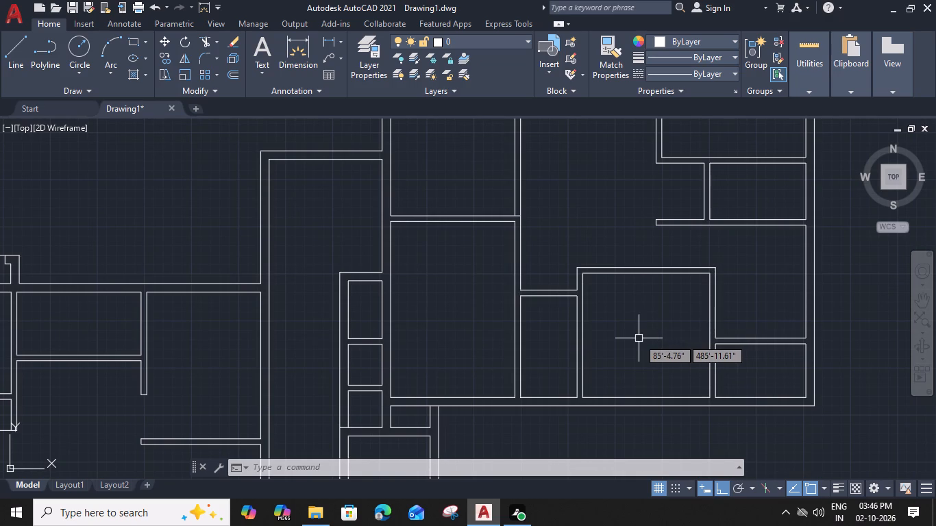
{"action": "middle_click_drag", "start_coordinate": [628, 358], "coordinate": [619, 214]}
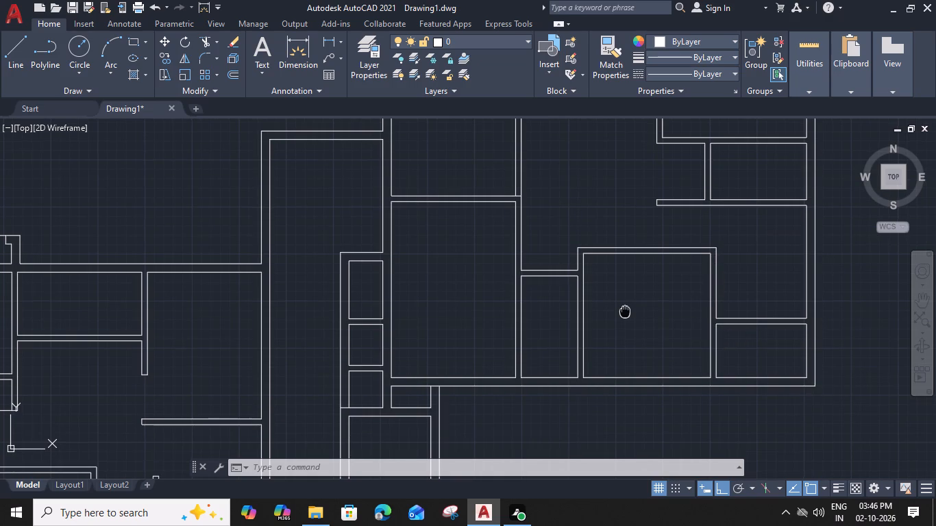
{"action": "scroll", "coordinate": [508, 264], "scroll_direction": "up", "scroll_amount": 3}
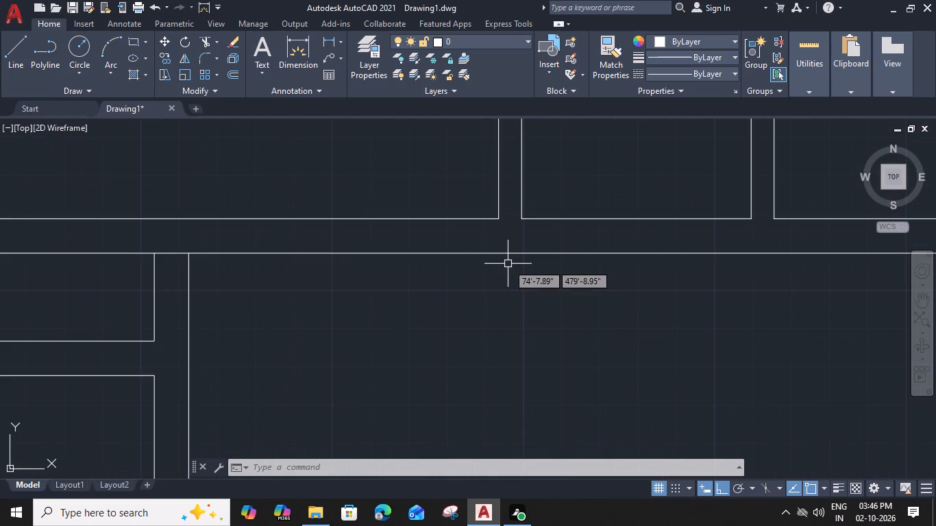
{"action": "type", "text": "L"}
{"action": "key", "text": "space"}
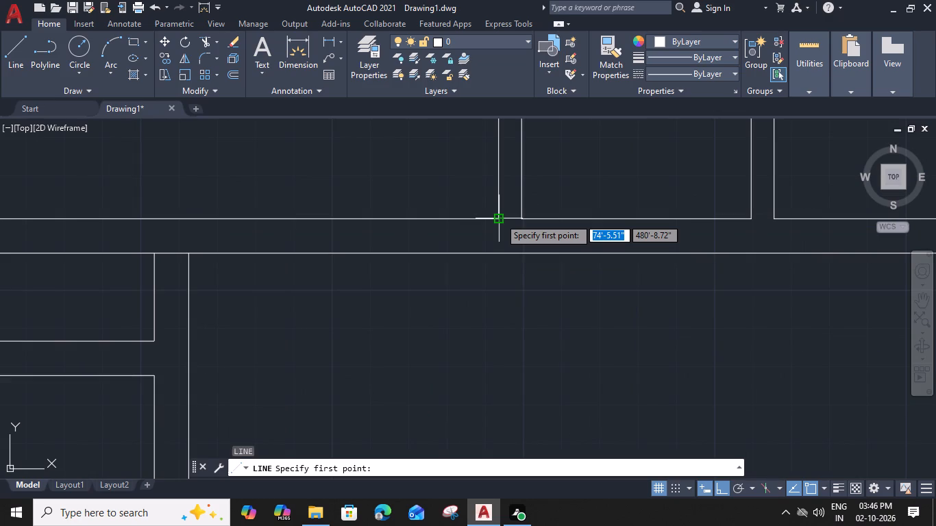
{"action": "left_click", "coordinate": [500, 253]}
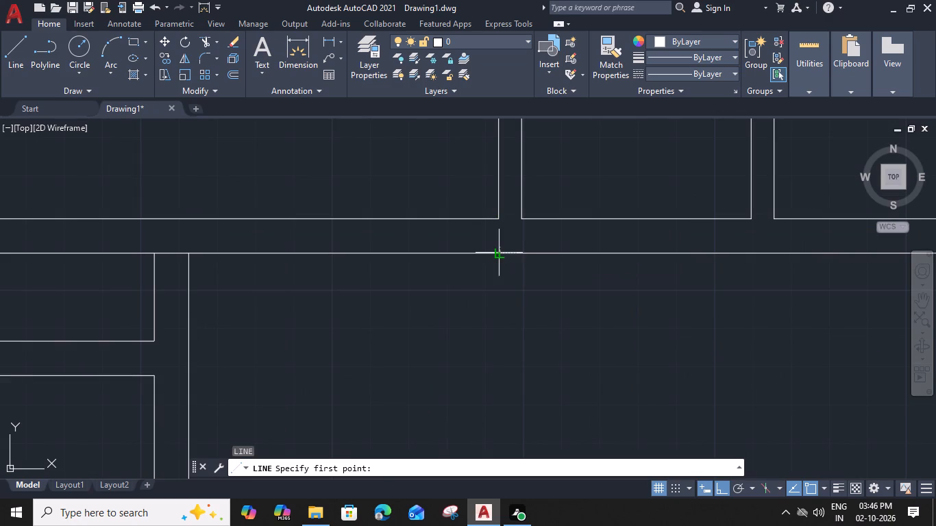
{"action": "key", "text": "1"}
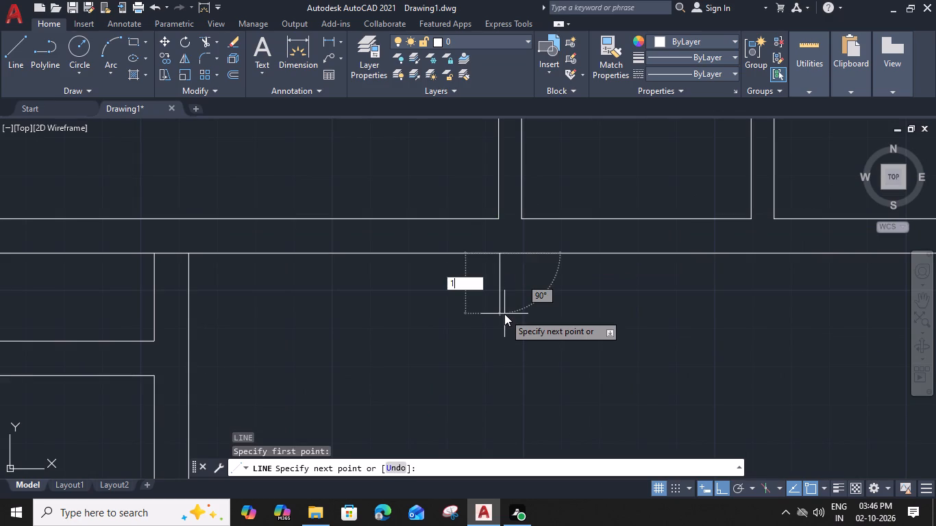
{"action": "type", "text": "'9"}
{"action": "key", "text": "shift+quotedbl"}
{"action": "key", "text": "space"}
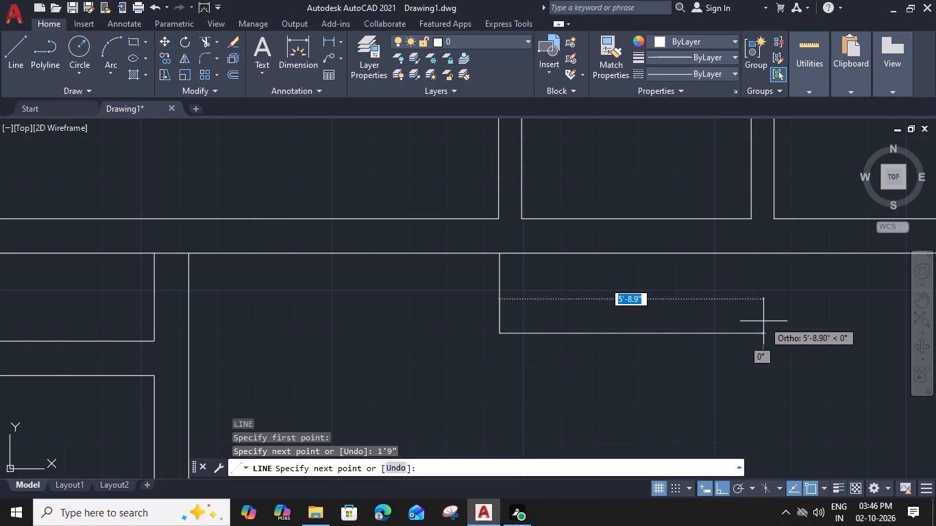
{"action": "middle_click_drag", "start_coordinate": [767, 321], "coordinate": [678, 319]}
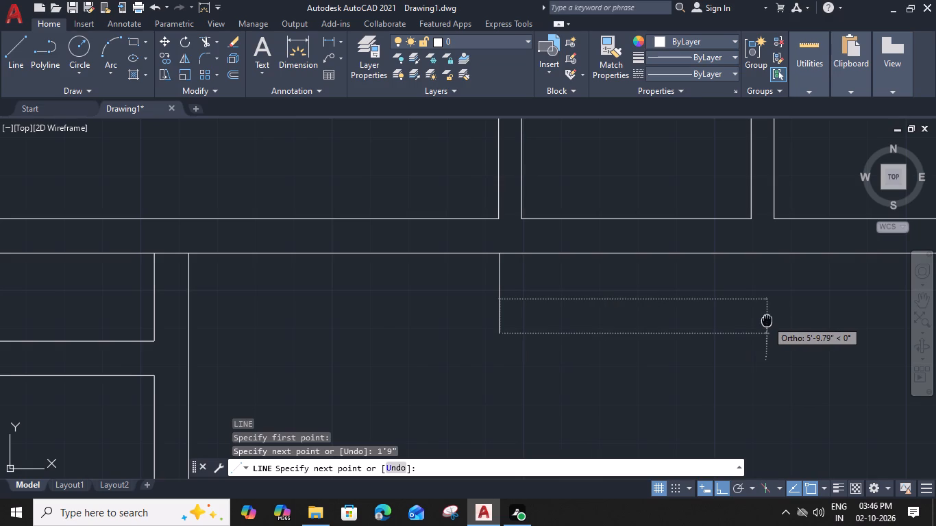
{"action": "left_click", "coordinate": [709, 333]}
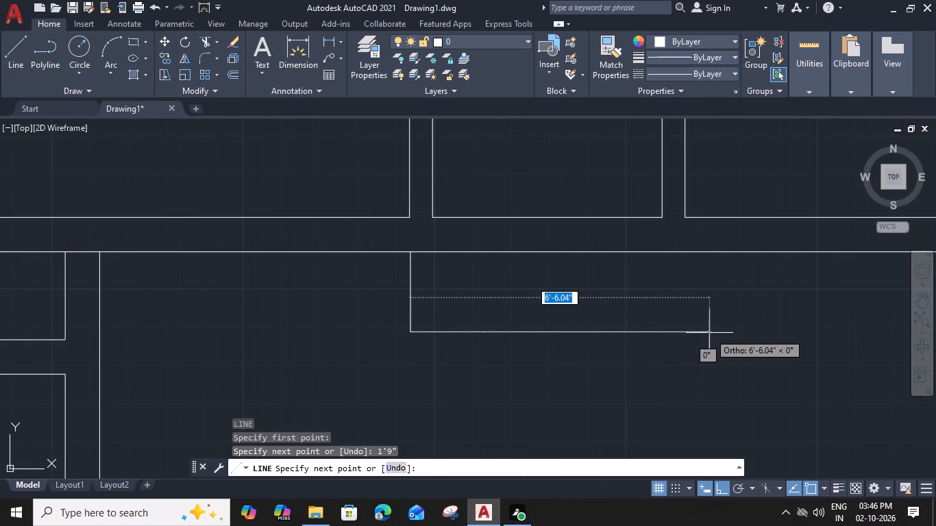
{"action": "left_click", "coordinate": [704, 249]}
{"action": "key", "text": "Escape"}
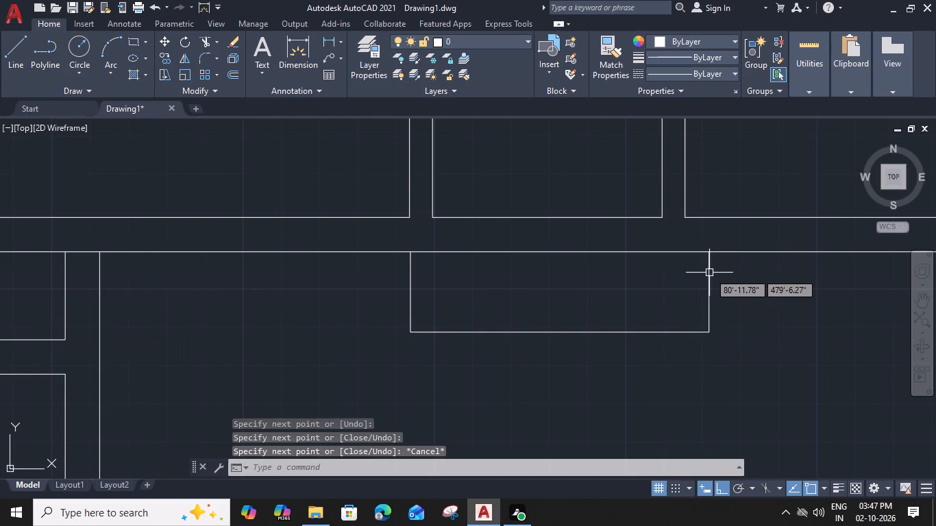
Offset the projection's two side lines 9" inward and its bottom line 9" outward to the south.
{"action": "left_click", "coordinate": [709, 273]}
{"action": "type", "text": "O 9\""}
{"action": "key", "text": "Return"}
{"action": "left_click", "coordinate": [690, 281]}
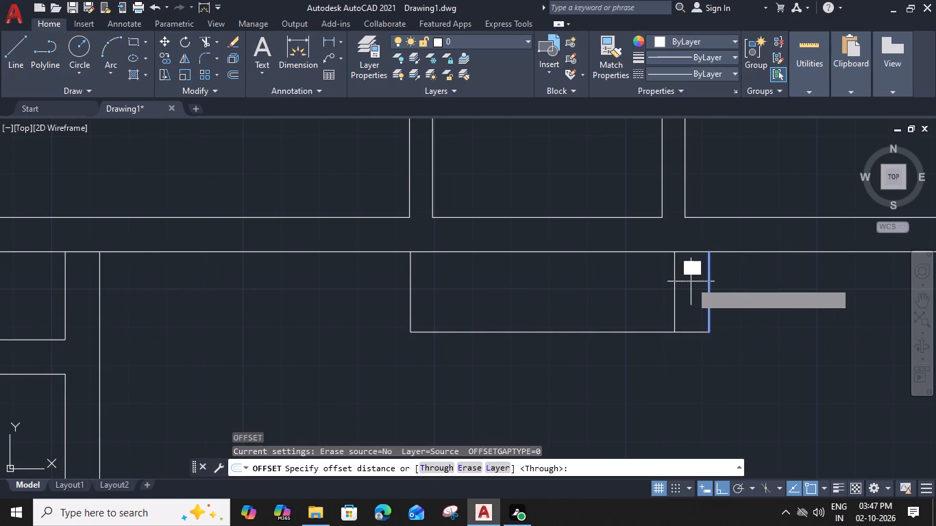
{"action": "left_click", "coordinate": [411, 271]}
{"action": "left_click", "coordinate": [428, 277]}
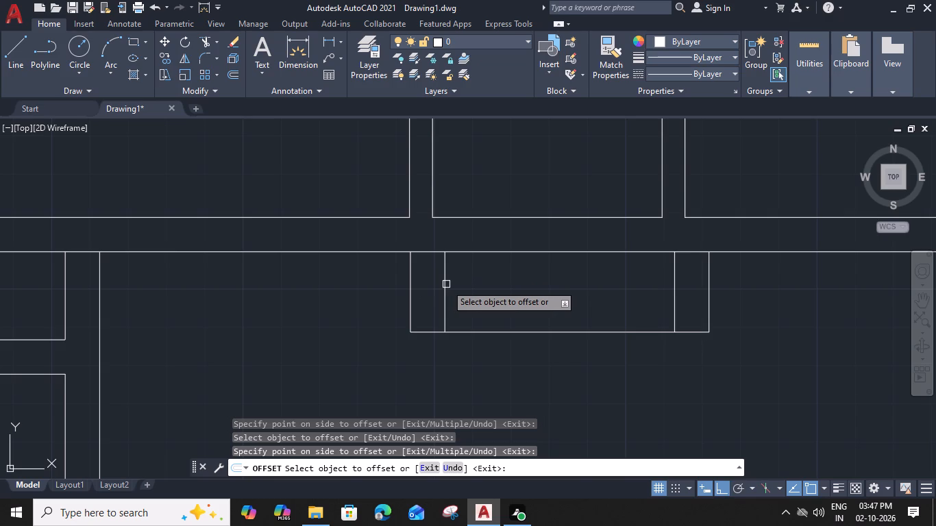
{"action": "left_click", "coordinate": [524, 333]}
{"action": "left_click", "coordinate": [517, 366]}
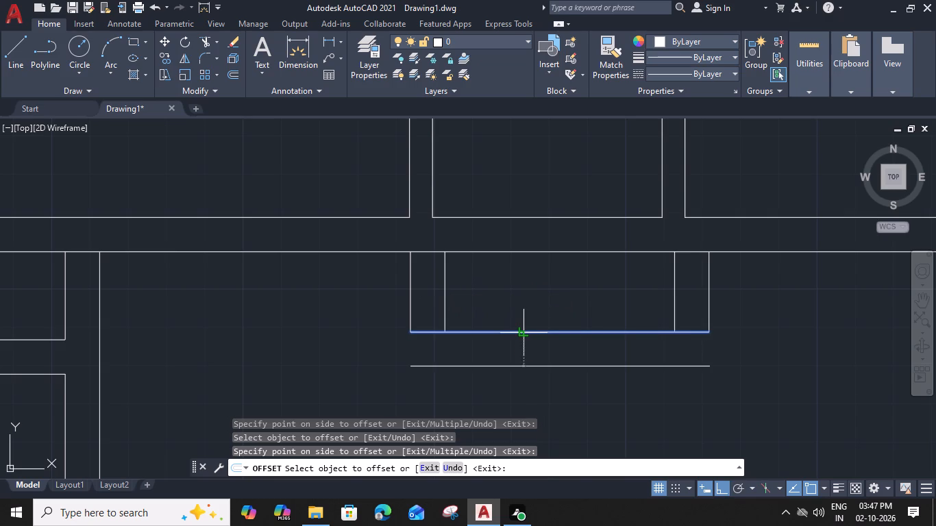
{"action": "key", "text": "Escape"}
Extend the projection's outer side lines to the new bottom line and trim the inner bottom line back to the inner side lines.
{"action": "type", "text": "EX"}
{"action": "key", "text": "space"}
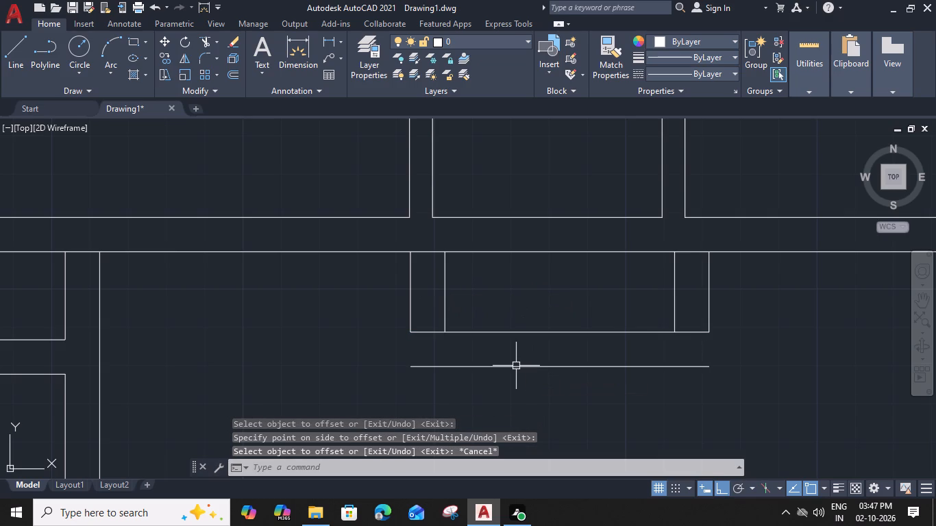
{"action": "left_click", "coordinate": [709, 309]}
{"action": "left_click", "coordinate": [412, 299]}
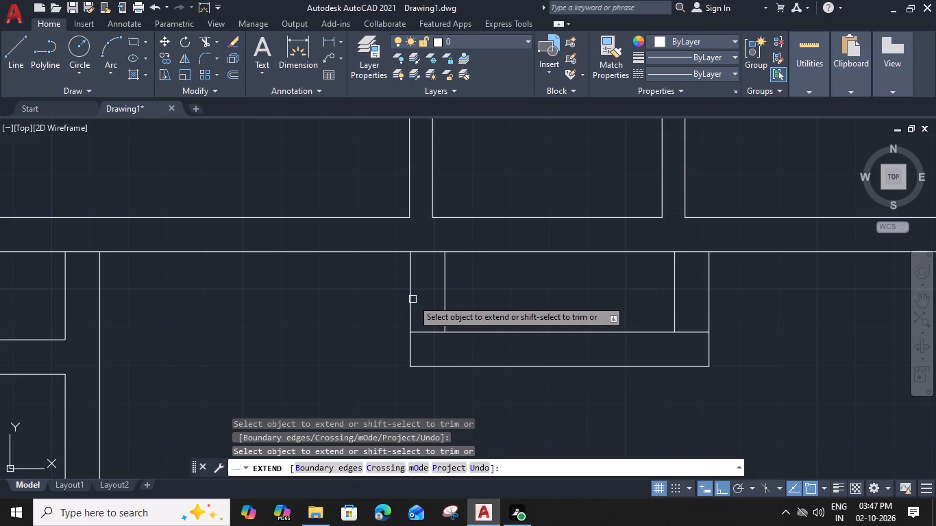
{"action": "left_click", "coordinate": [437, 331], "text": "shift"}
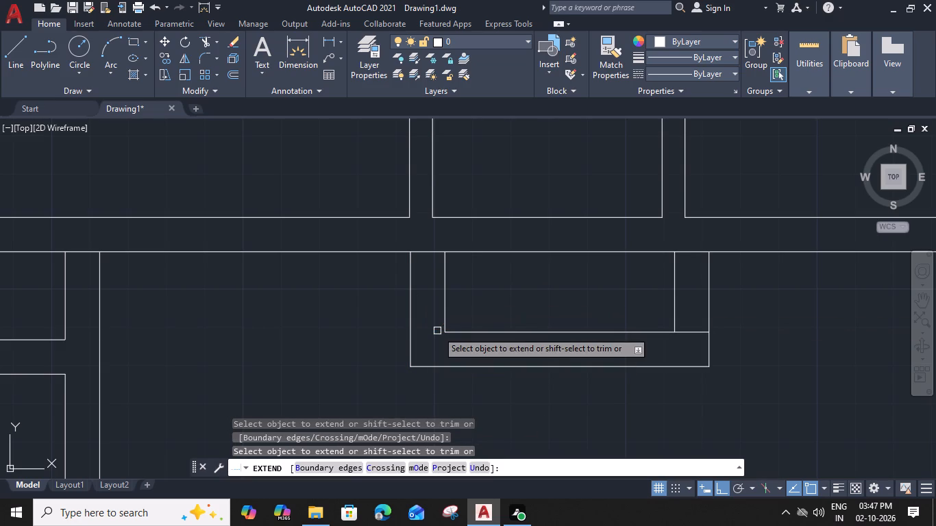
{"action": "left_click", "coordinate": [692, 331]}
{"action": "left_click", "coordinate": [692, 331], "text": "shift"}
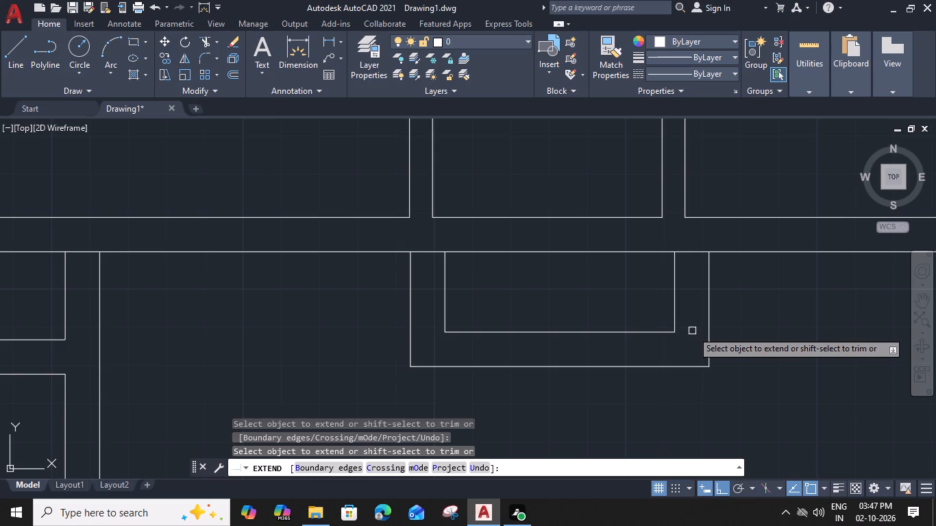
{"action": "key", "text": "Escape"}
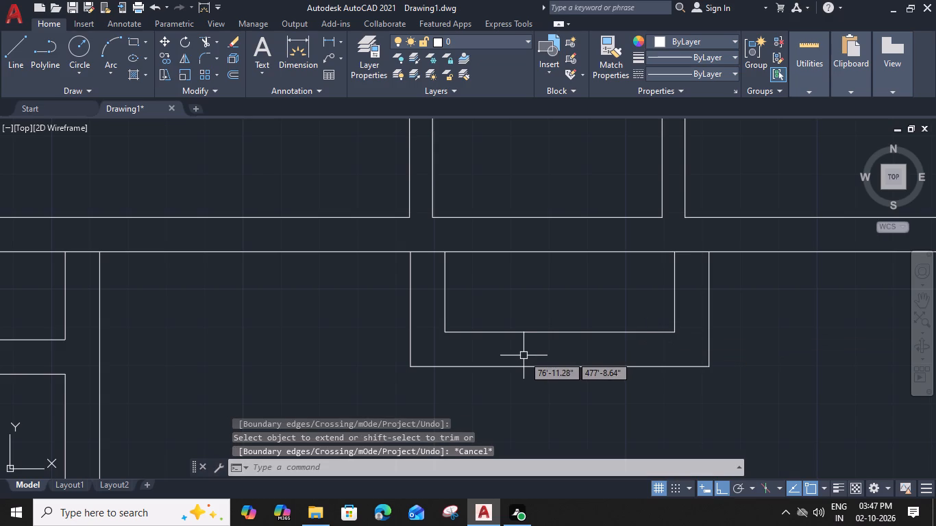
Trim the exterior wall line between the two faces of each projection side wall.
{"action": "type", "text": "TR"}
{"action": "key", "text": "space"}
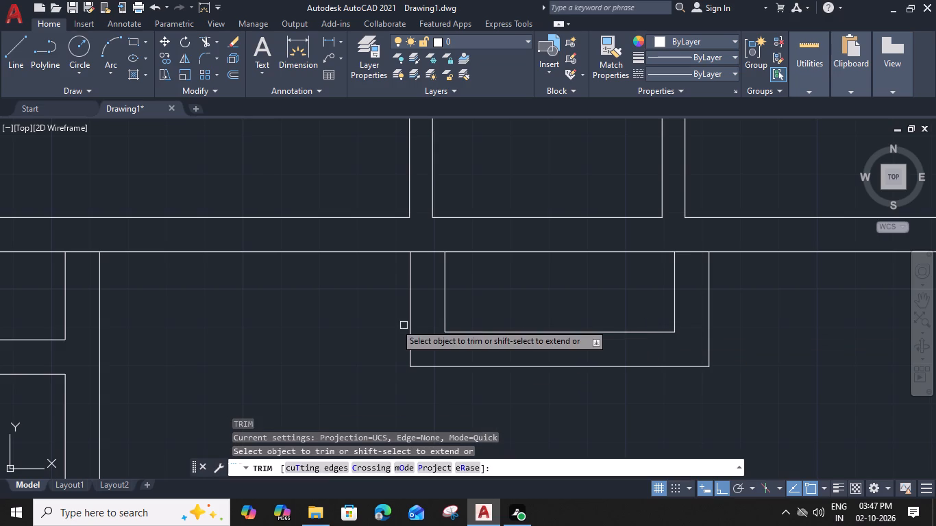
{"action": "left_click", "coordinate": [431, 252]}
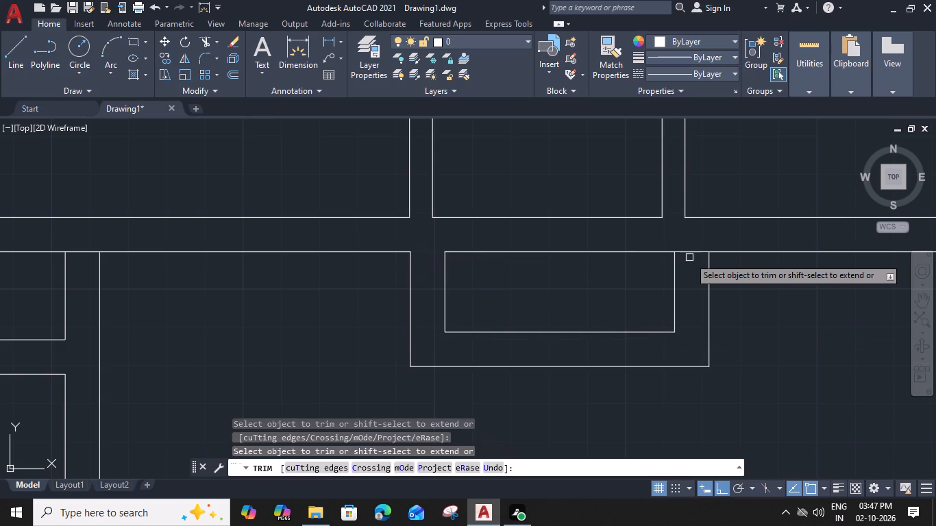
{"action": "left_click", "coordinate": [695, 253]}
{"action": "key", "text": "Escape"}
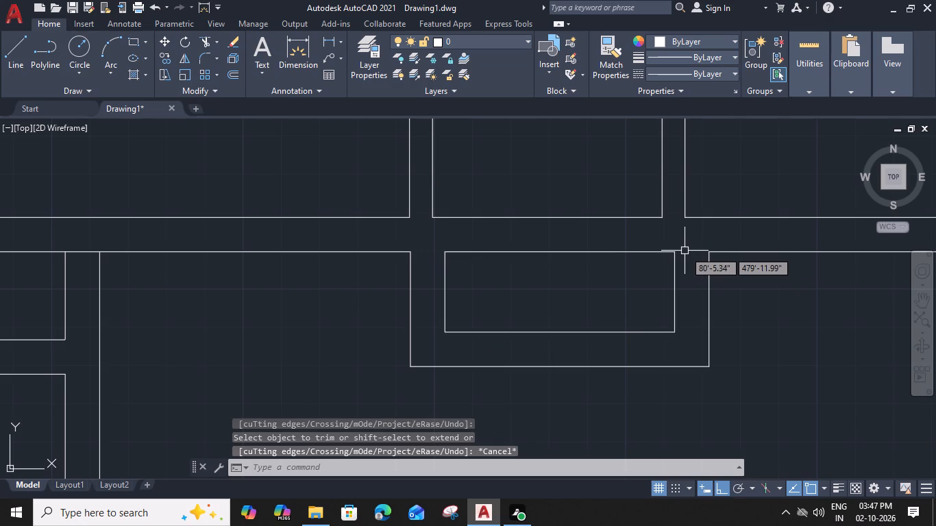
Draw a short vertical line across the projection's bottom wall, from its inner line to its outer line, west of the middle.
{"action": "key", "text": "l"}
{"action": "key", "text": "space"}
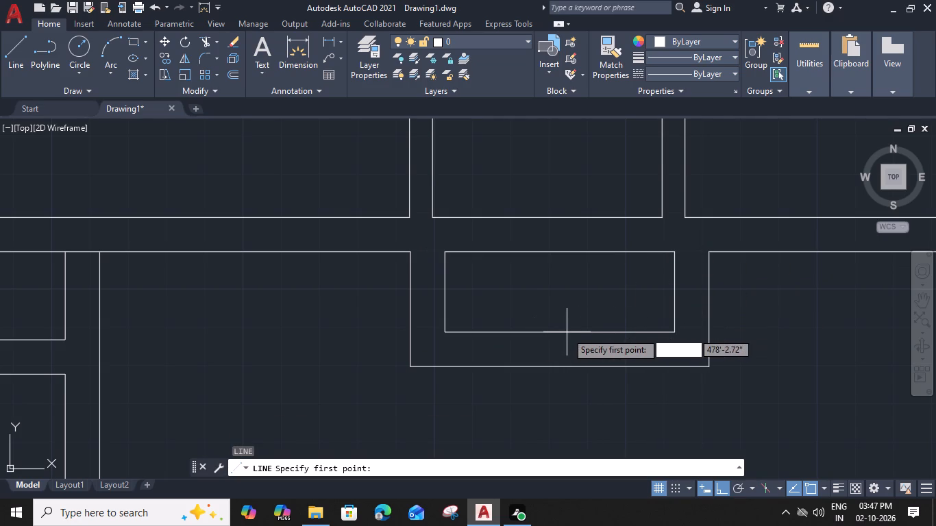
{"action": "left_click", "coordinate": [513, 333]}
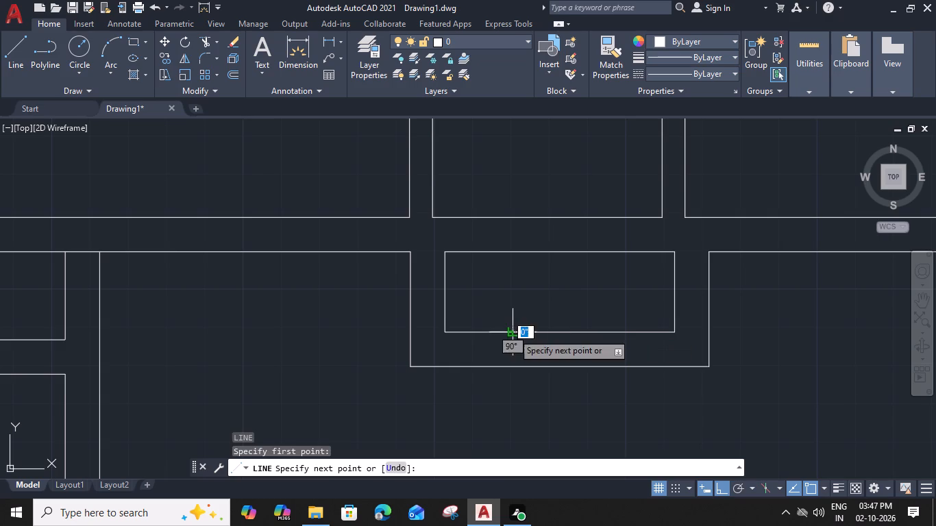
{"action": "left_click", "coordinate": [514, 366]}
{"action": "key", "text": "Escape"}
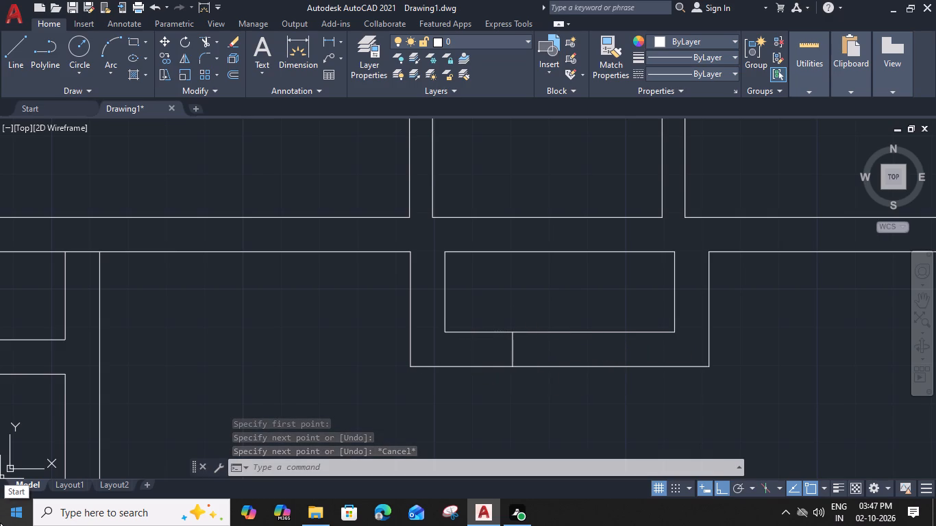
Draw a projection outline off the northeast block's east exterior wall beside the small room: 1'9" east, about 6' south, and back to the wall.
{"action": "scroll", "coordinate": [615, 279], "scroll_direction": "down", "scroll_amount": 2}
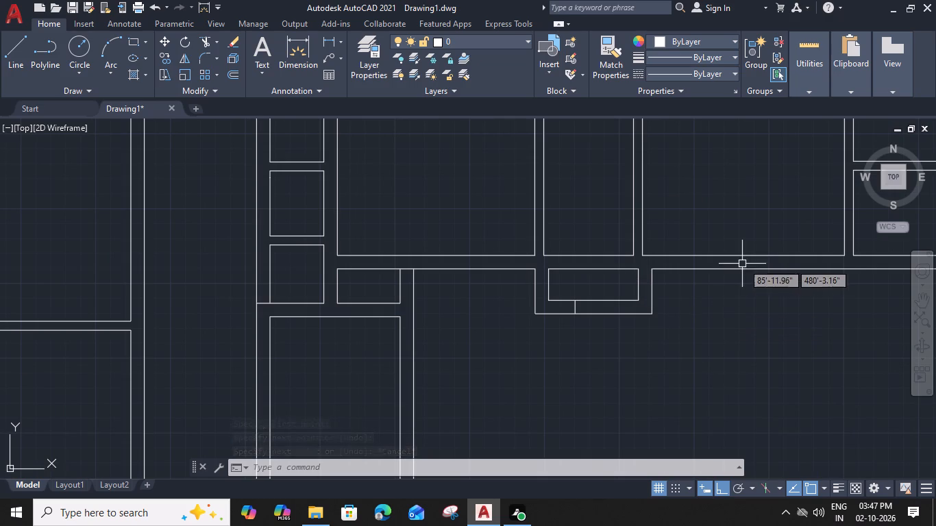
{"action": "middle_click_drag", "start_coordinate": [744, 262], "coordinate": [370, 364]}
{"action": "middle_click_drag", "start_coordinate": [546, 253], "coordinate": [540, 279]}
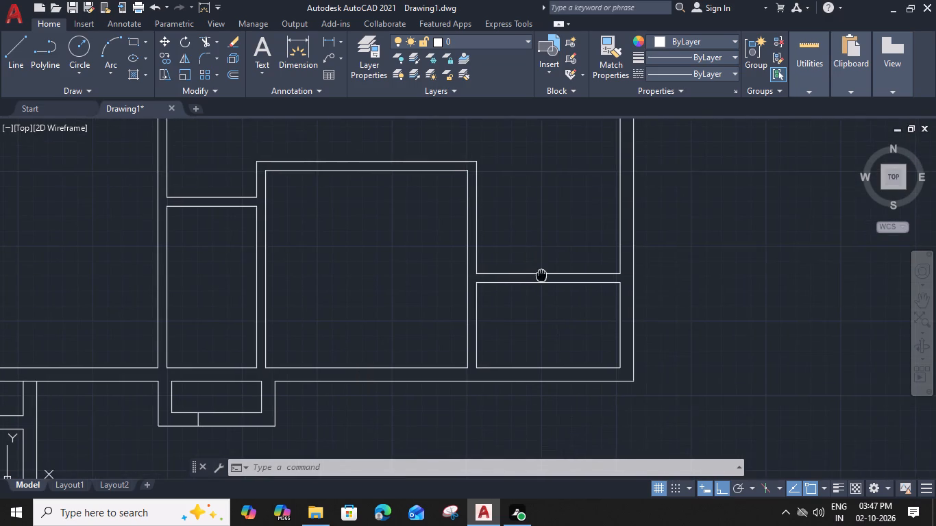
{"action": "middle_click_drag", "start_coordinate": [540, 279], "coordinate": [499, 472]}
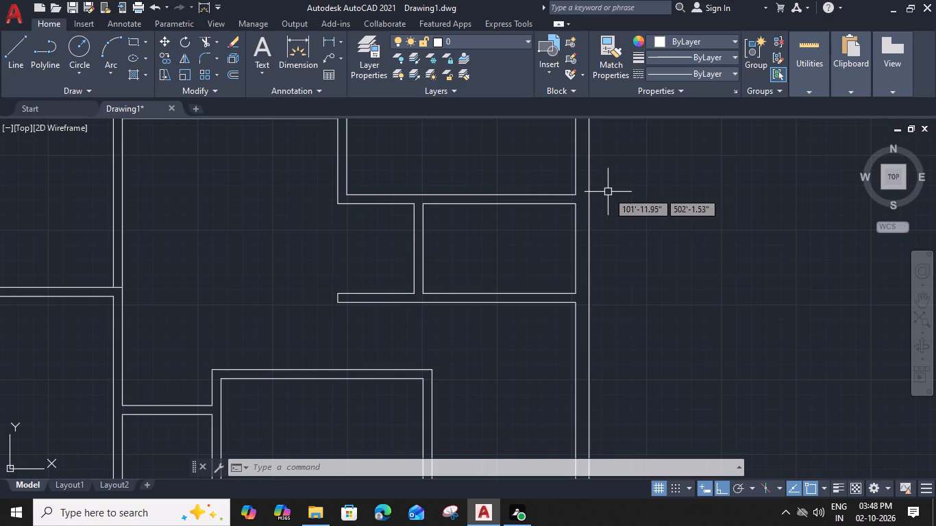
{"action": "type", "text": "L"}
{"action": "key", "text": "space"}
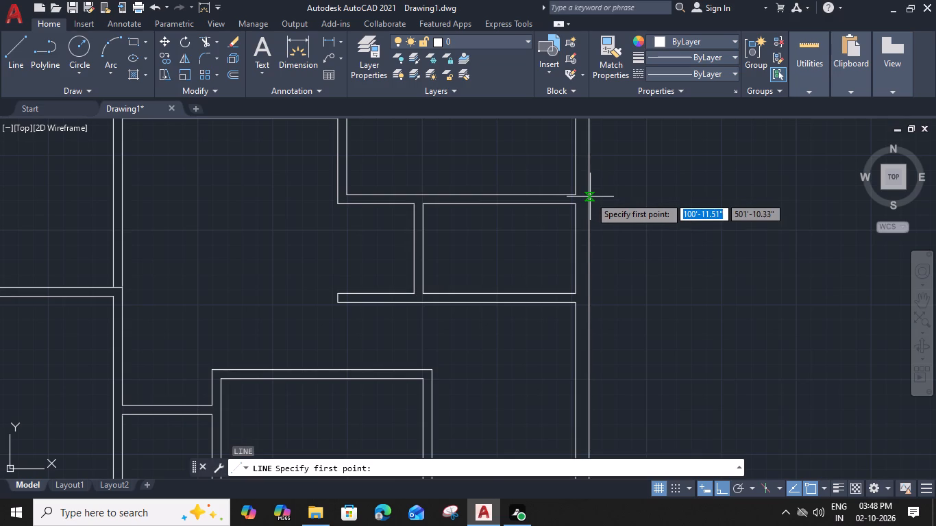
{"action": "left_click", "coordinate": [590, 196]}
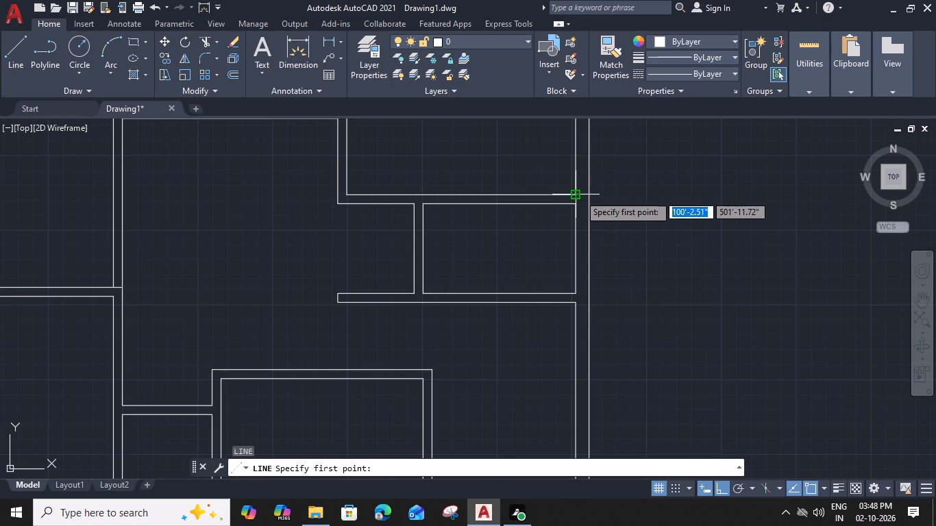
{"action": "key", "text": "1"}
{"action": "type", "text": "'9"}
{"action": "key", "text": "shift+quotedbl"}
{"action": "key", "text": "Return"}
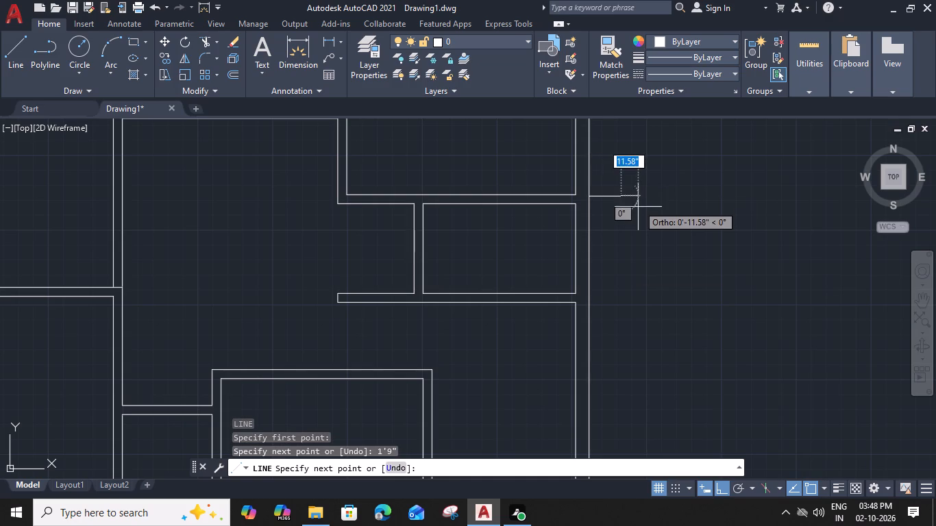
{"action": "left_click", "coordinate": [620, 303]}
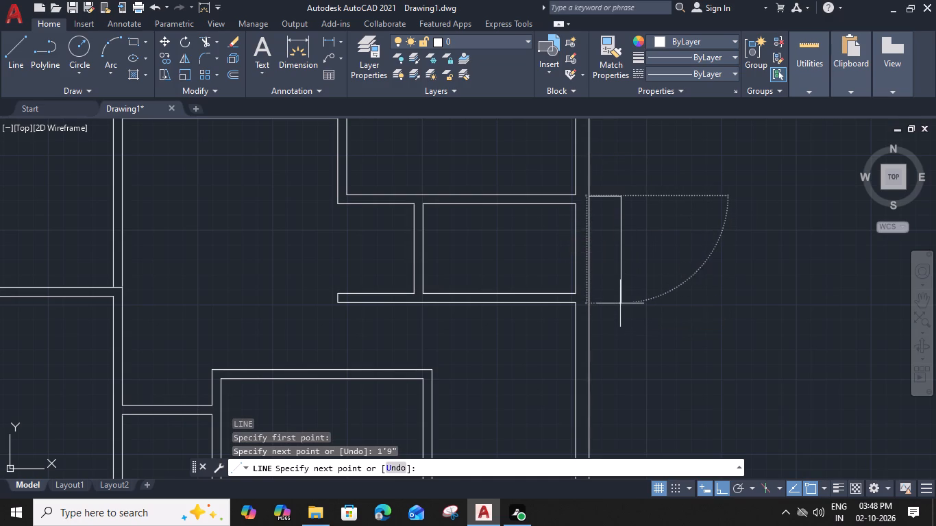
{"action": "left_click", "coordinate": [592, 302]}
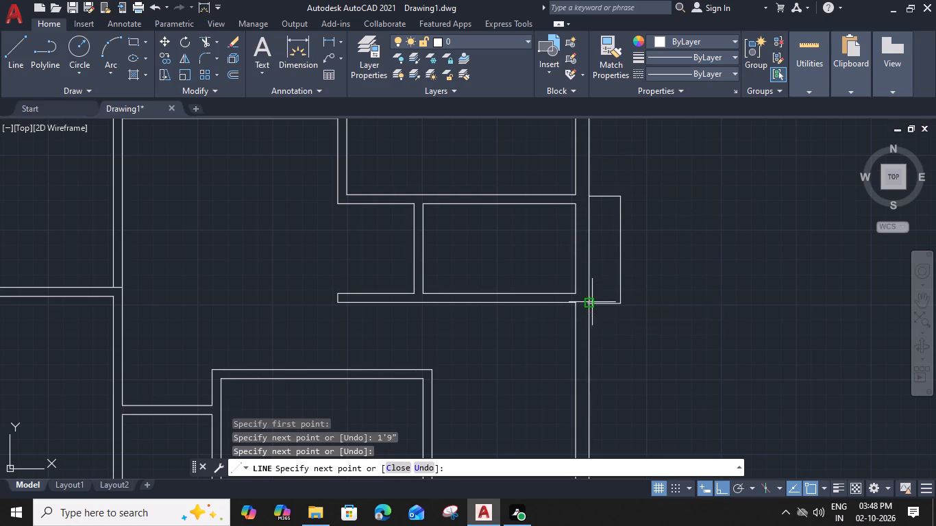
{"action": "key", "text": "Escape"}
Offset the east projection's north and south lines 9" inward and its east line 9" outward.
{"action": "scroll", "coordinate": [614, 197], "scroll_direction": "down", "scroll_amount": 1}
{"action": "scroll", "coordinate": [614, 197], "scroll_direction": "up", "scroll_amount": 2}
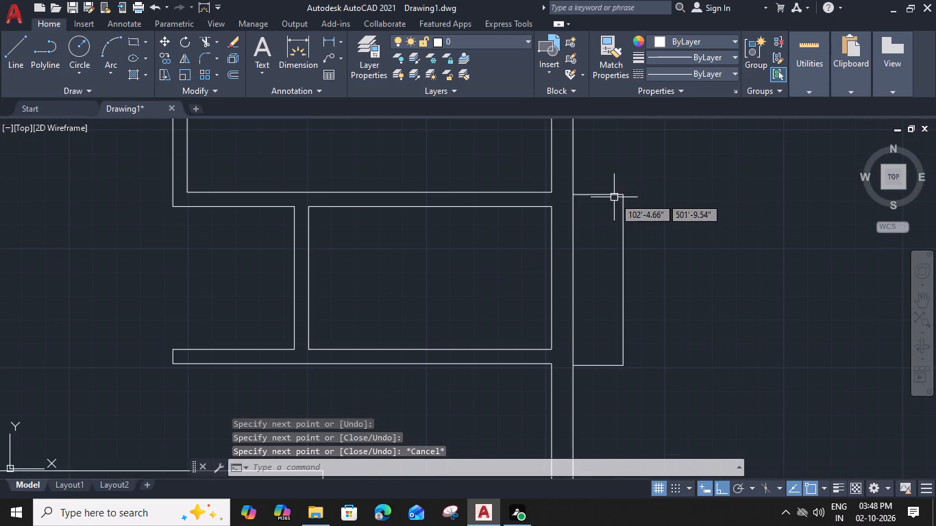
{"action": "left_click", "coordinate": [614, 195]}
{"action": "type", "text": "O 9\""}
{"action": "key", "text": "Return"}
{"action": "left_click", "coordinate": [596, 251]}
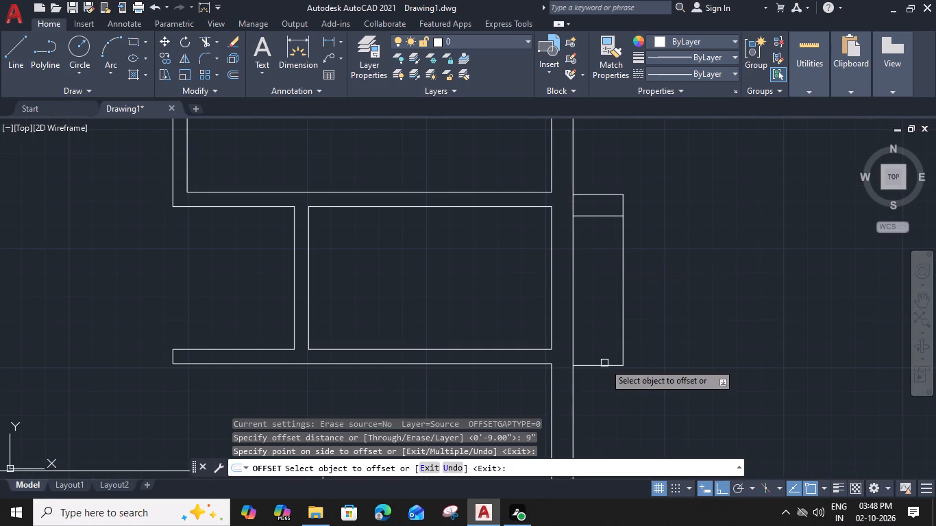
{"action": "left_click", "coordinate": [606, 366]}
{"action": "left_click", "coordinate": [606, 329]}
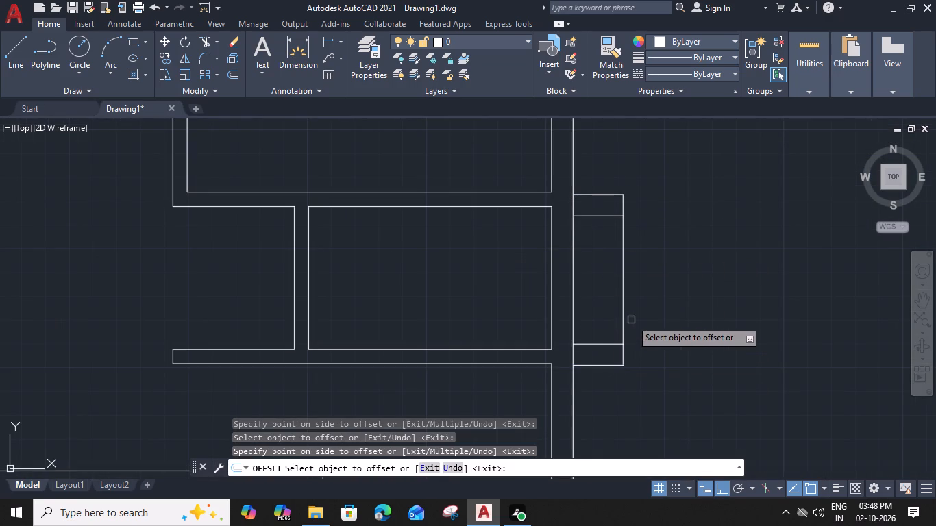
{"action": "left_click", "coordinate": [624, 316]}
{"action": "left_click", "coordinate": [680, 325]}
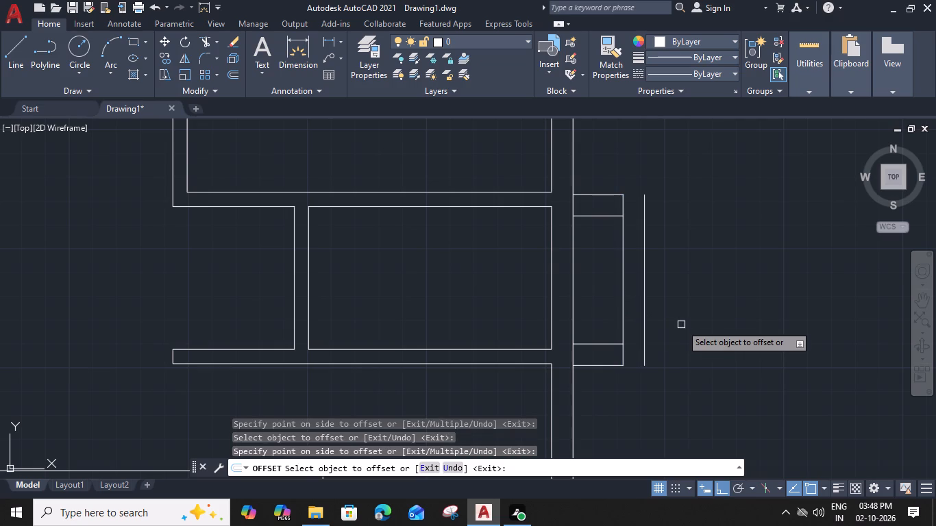
{"action": "key", "text": "Escape"}
Fillet the projection's outer north and south lines to the new east line, using the Multiple option.
{"action": "type", "text": "F"}
{"action": "key", "text": "space"}
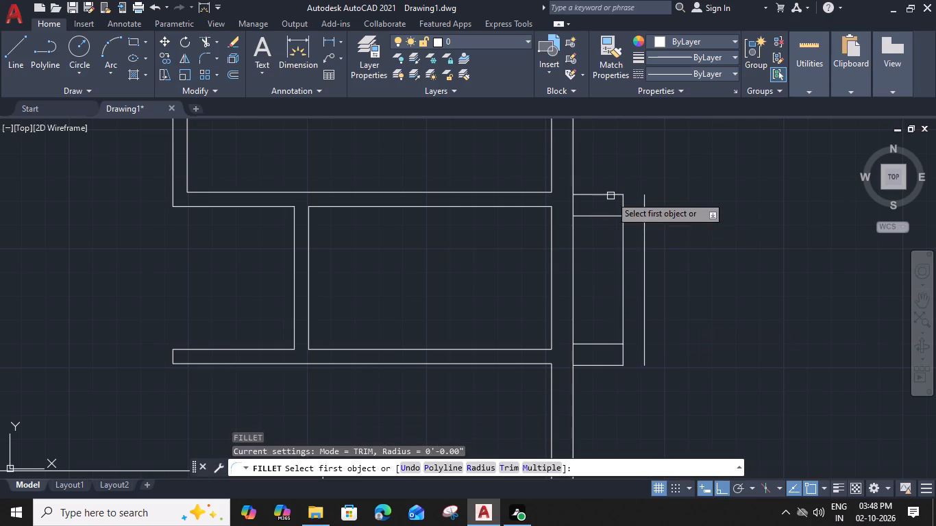
{"action": "key", "text": "m"}
{"action": "key", "text": "space"}
{"action": "left_click", "coordinate": [608, 195]}
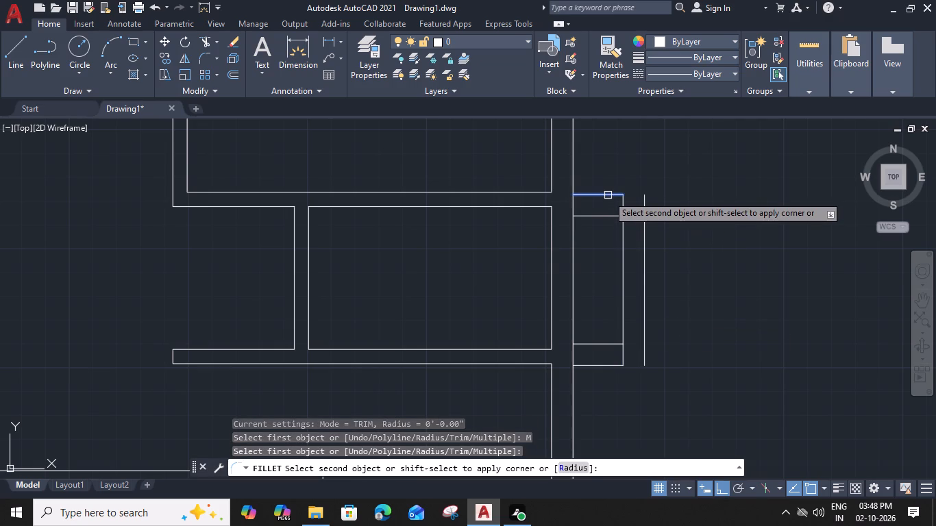
{"action": "left_click", "coordinate": [645, 214]}
{"action": "left_click", "coordinate": [602, 366]}
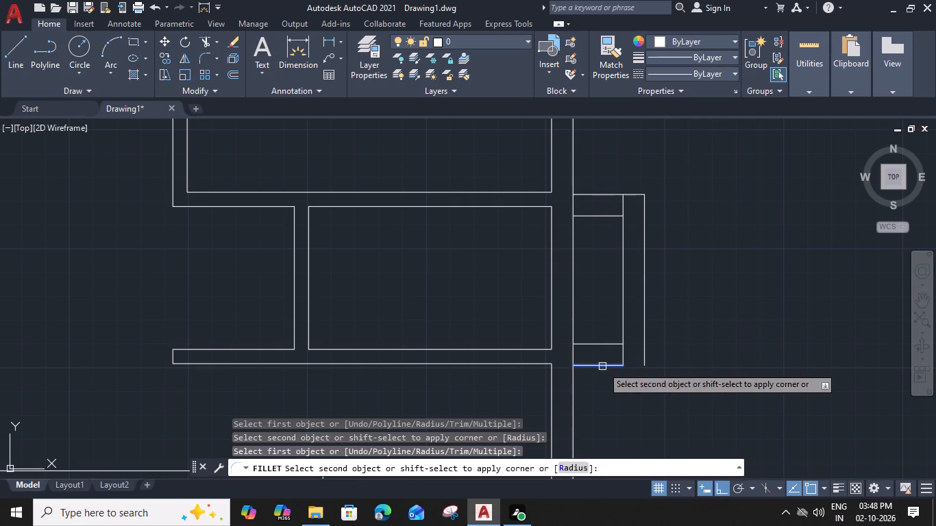
{"action": "left_click", "coordinate": [644, 348]}
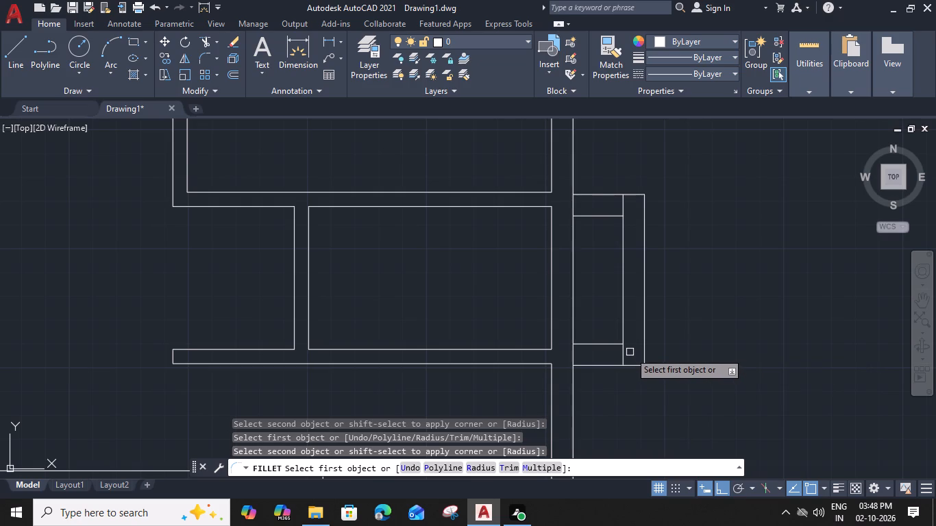
{"action": "left_click", "coordinate": [626, 351], "text": "shift"}
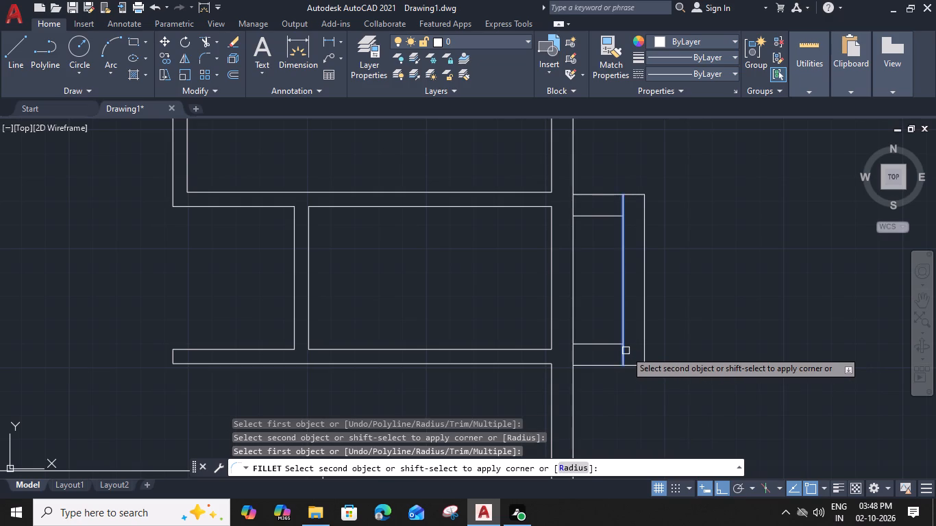
{"action": "key", "text": "Escape"}
Trim the projection's inner east line back to the inner north and south lines.
{"action": "type", "text": "TR"}
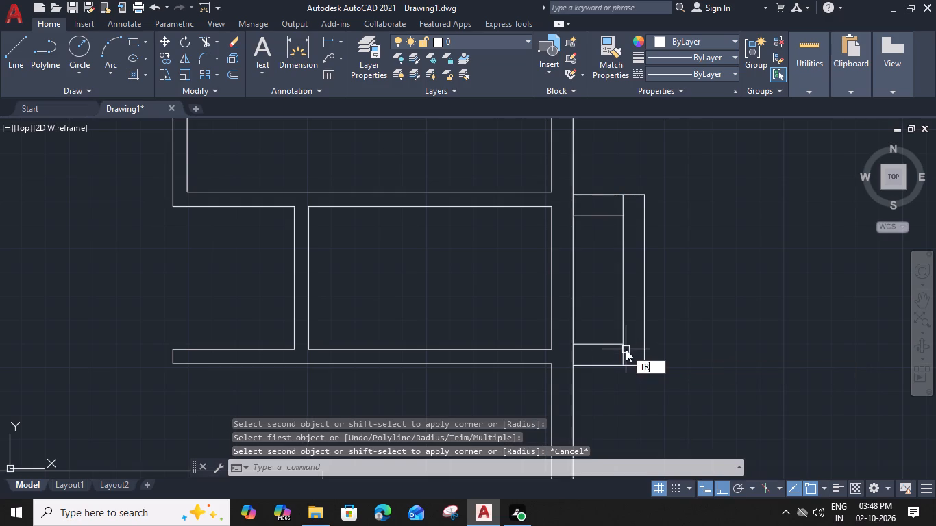
{"action": "key", "text": "space"}
{"action": "left_click", "coordinate": [625, 349]}
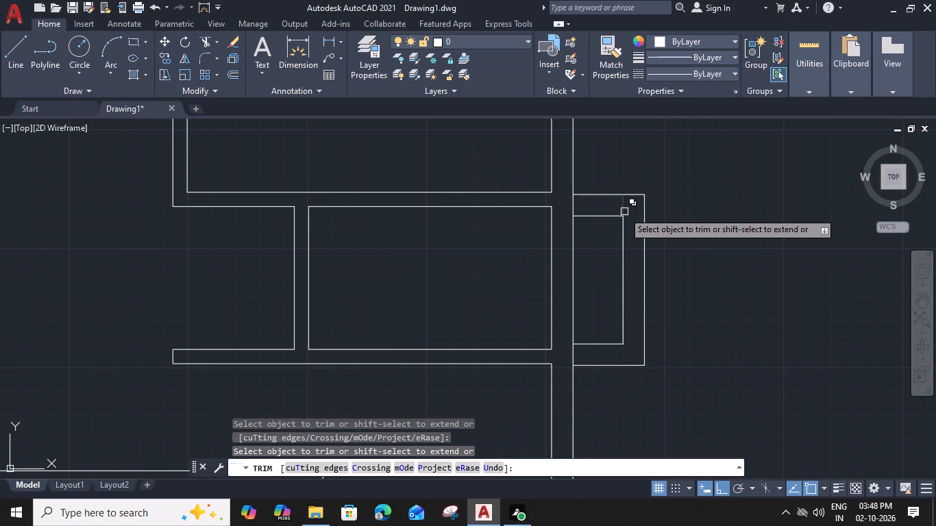
{"action": "left_click", "coordinate": [624, 205]}
{"action": "key", "text": "Escape"}
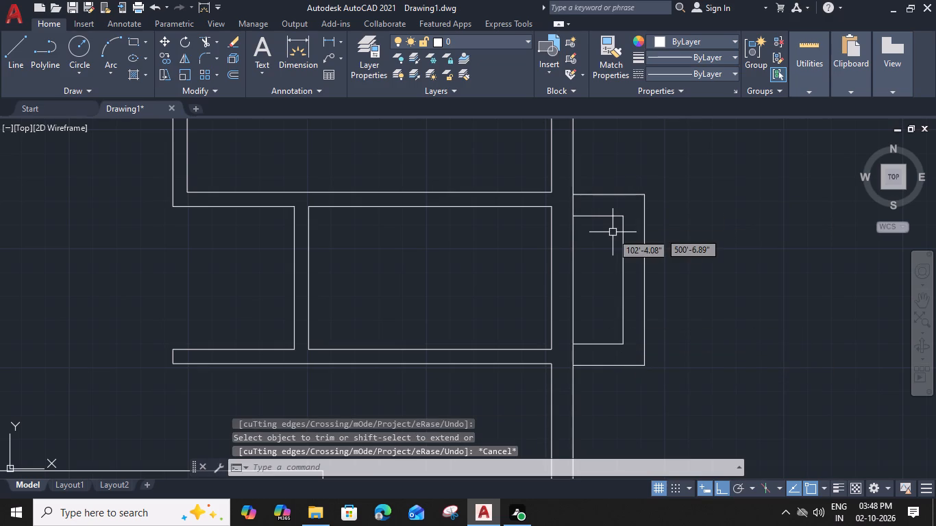
Draw a short horizontal line across the projection's east wall from the inner line's midpoint to the outer line.
{"action": "key", "text": "l"}
{"action": "key", "text": "space"}
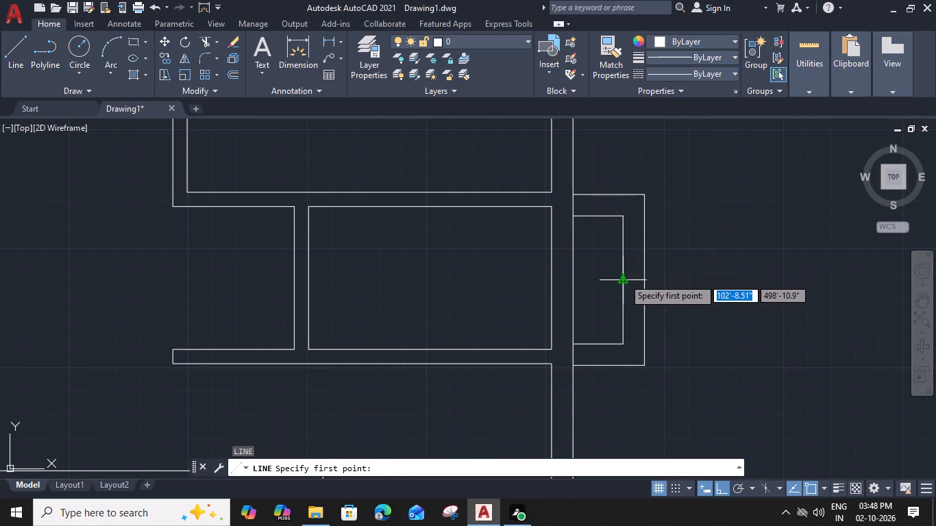
{"action": "left_click", "coordinate": [624, 278]}
{"action": "left_click", "coordinate": [648, 281]}
{"action": "key", "text": "Escape"}
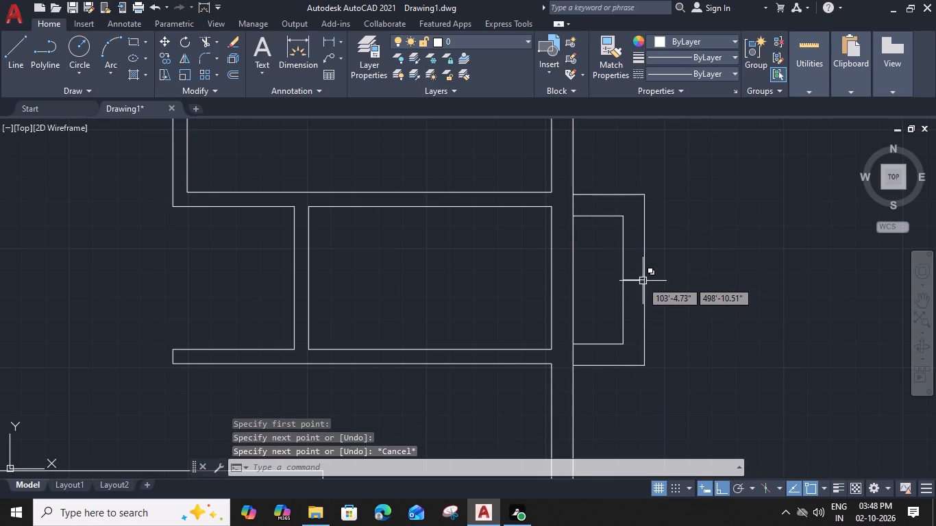
Offset the short cross line 1' to the north and 1' to the south.
{"action": "left_click", "coordinate": [641, 281]}
{"action": "type", "text": "O 1"}
{"action": "type", "text": "'"}
{"action": "key", "text": "space"}
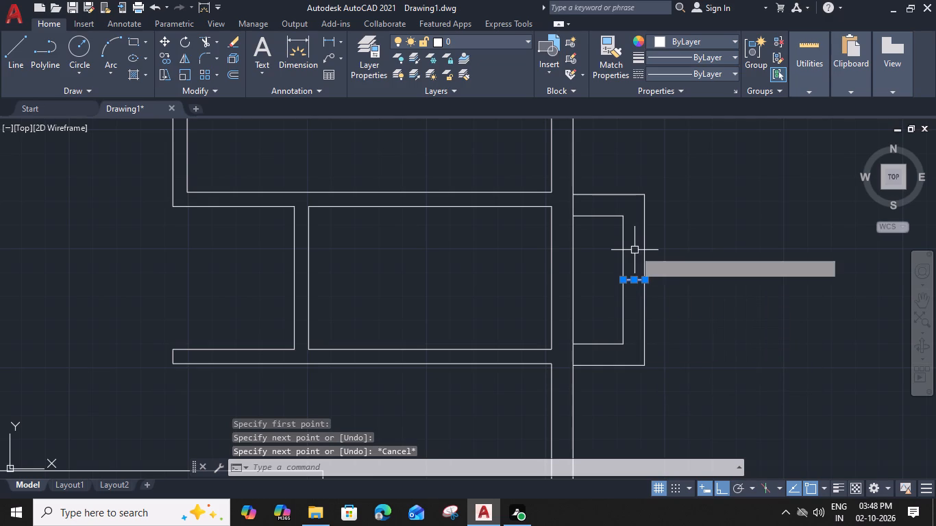
{"action": "type", "text": "O"}
{"action": "key", "text": "space"}
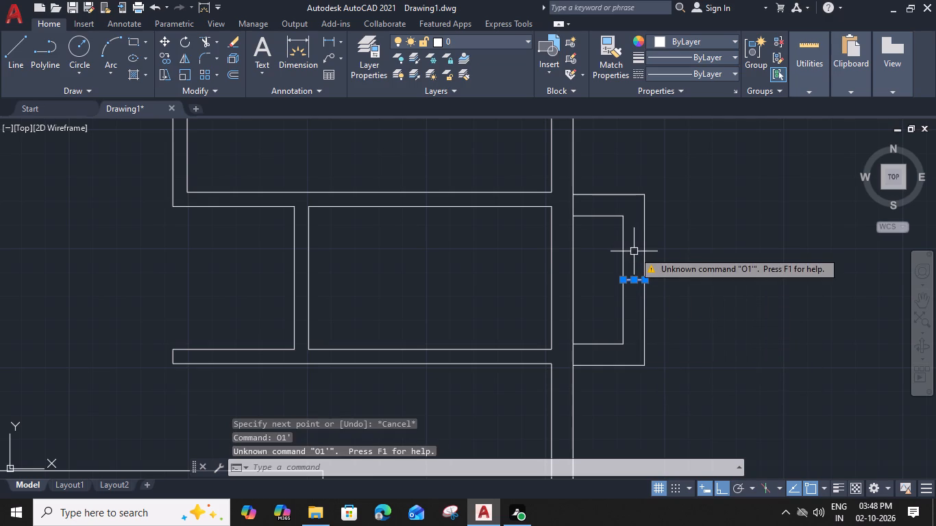
{"action": "type", "text": "1'"}
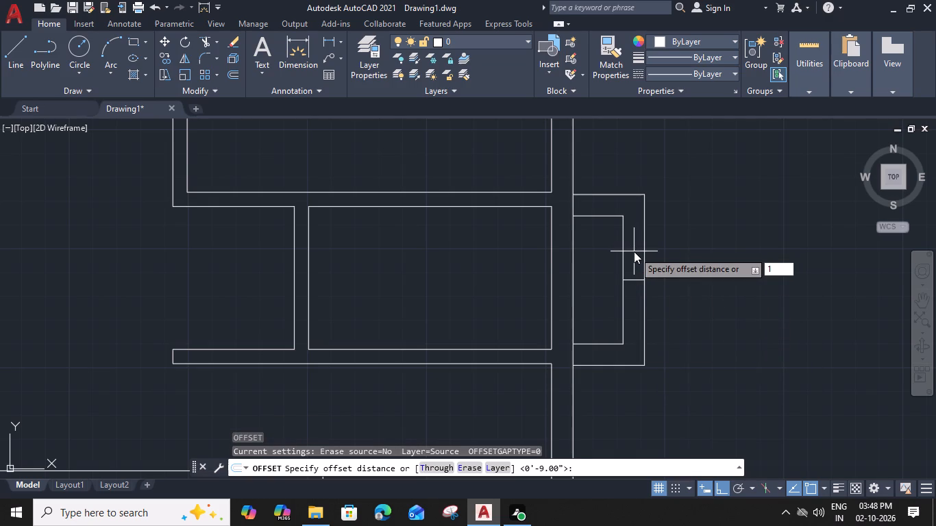
{"action": "key", "text": "space"}
{"action": "left_click", "coordinate": [632, 242]}
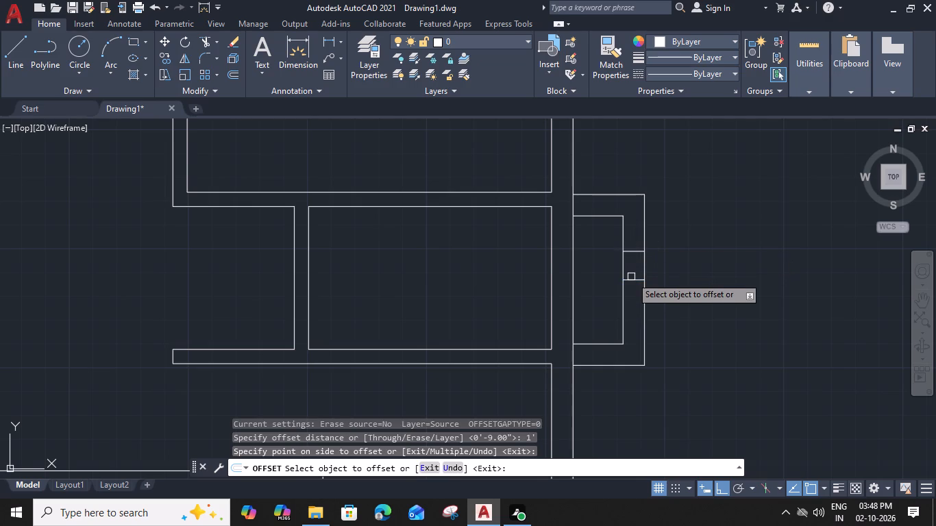
{"action": "left_click", "coordinate": [635, 280]}
{"action": "left_click", "coordinate": [633, 314]}
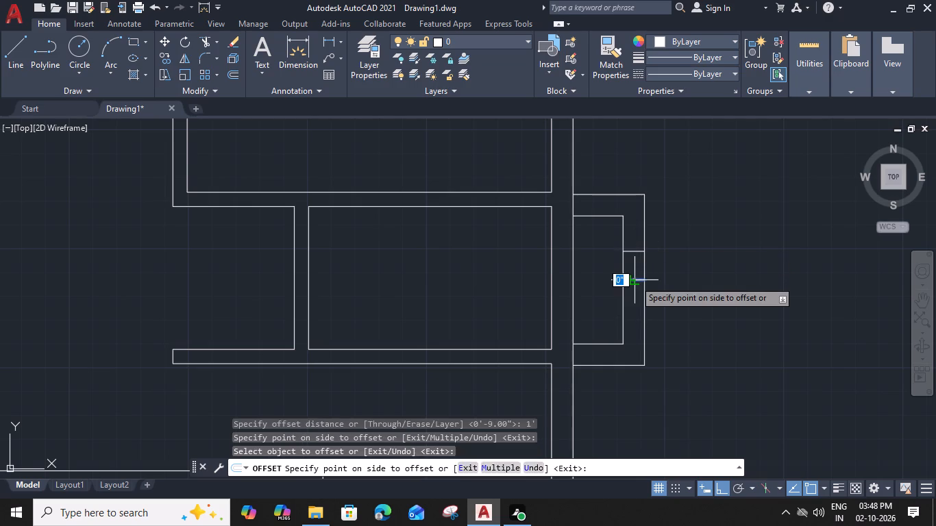
{"action": "key", "text": "Escape"}
Remove the middle cross line between the two offset lines with Trim.
{"action": "key", "text": "t"}
{"action": "key", "text": "r"}
{"action": "key", "text": "space"}
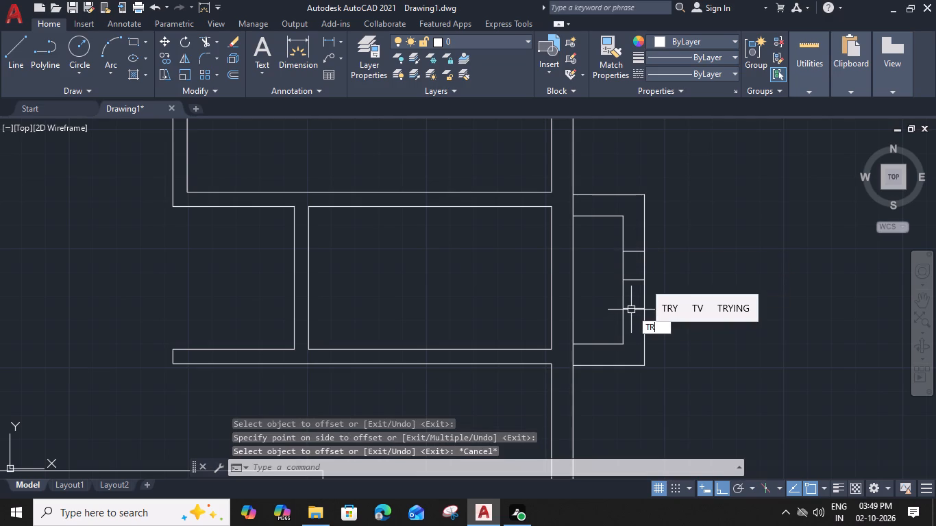
{"action": "left_click", "coordinate": [633, 281]}
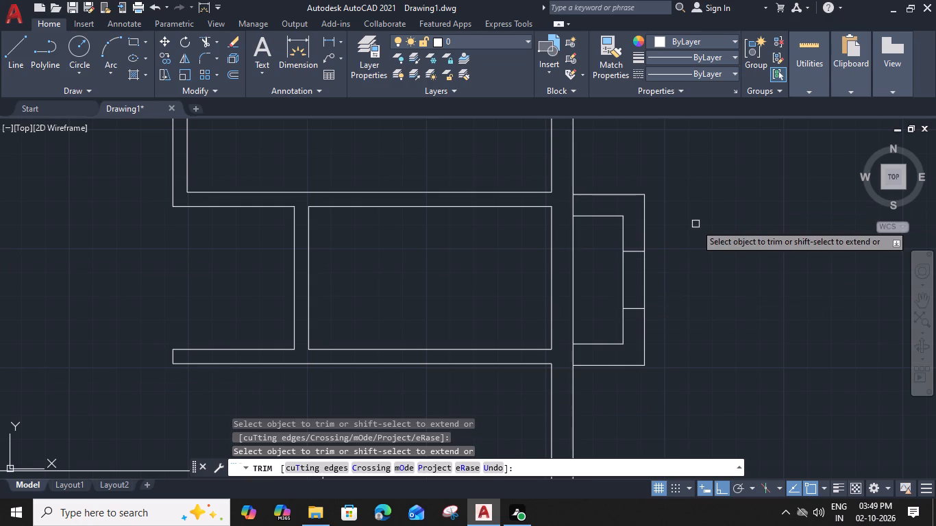
{"action": "key", "text": "Escape"}
Start a vertical line from the east projection's outer northeast corner, running north past the block's top wall.
{"action": "scroll", "coordinate": [695, 224], "scroll_direction": "down", "scroll_amount": 3}
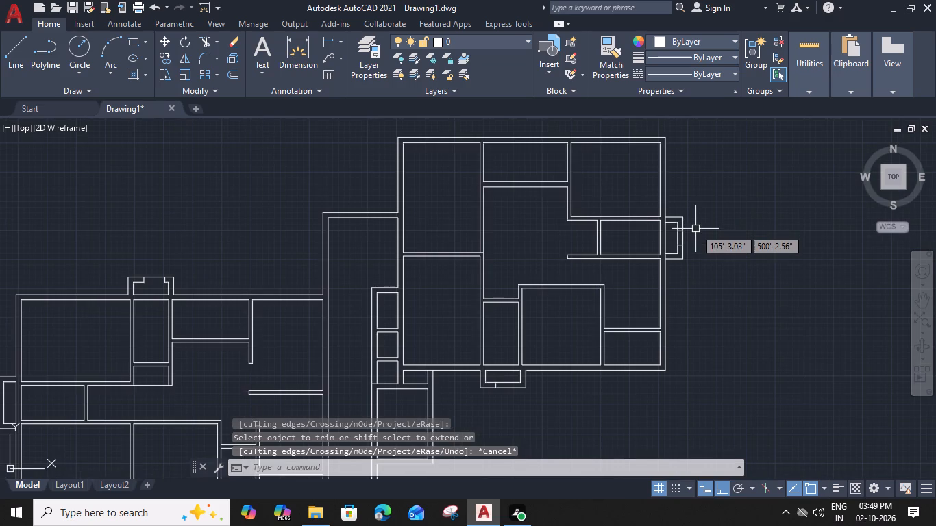
{"action": "middle_click_drag", "start_coordinate": [698, 229], "coordinate": [695, 238]}
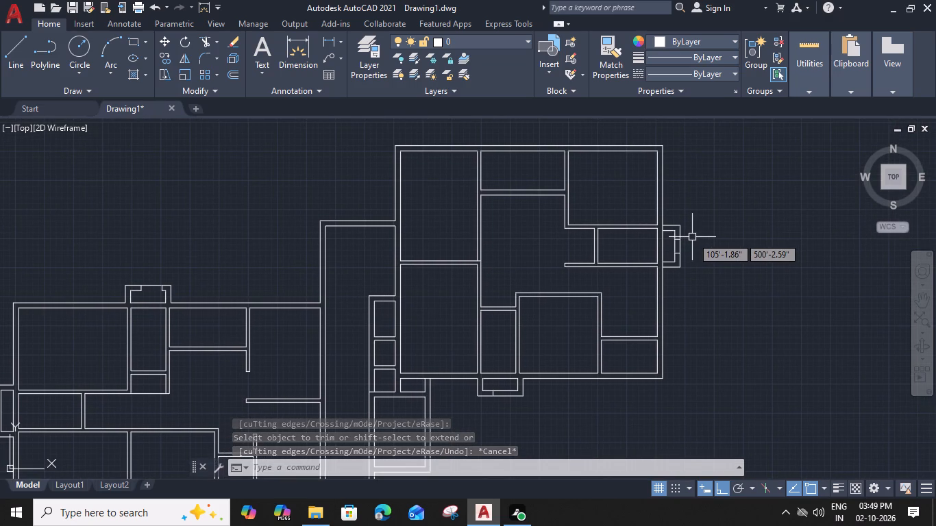
{"action": "middle_click_drag", "start_coordinate": [689, 226], "coordinate": [622, 275]}
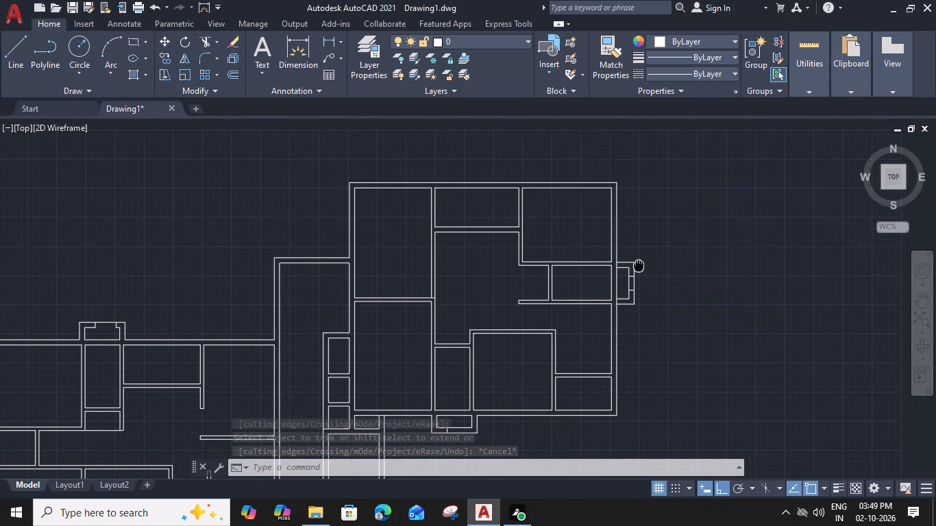
{"action": "scroll", "coordinate": [606, 210], "scroll_direction": "up", "scroll_amount": 1}
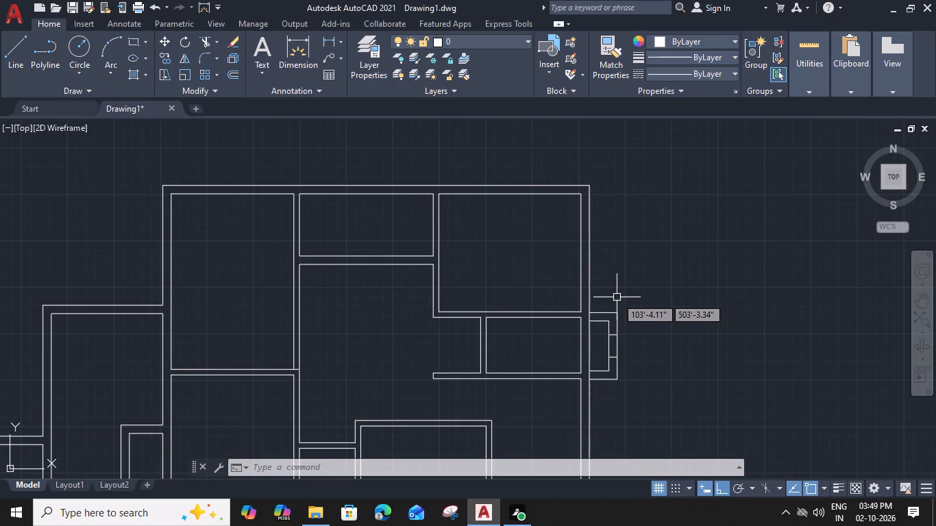
{"action": "key", "text": "l"}
{"action": "key", "text": "space"}
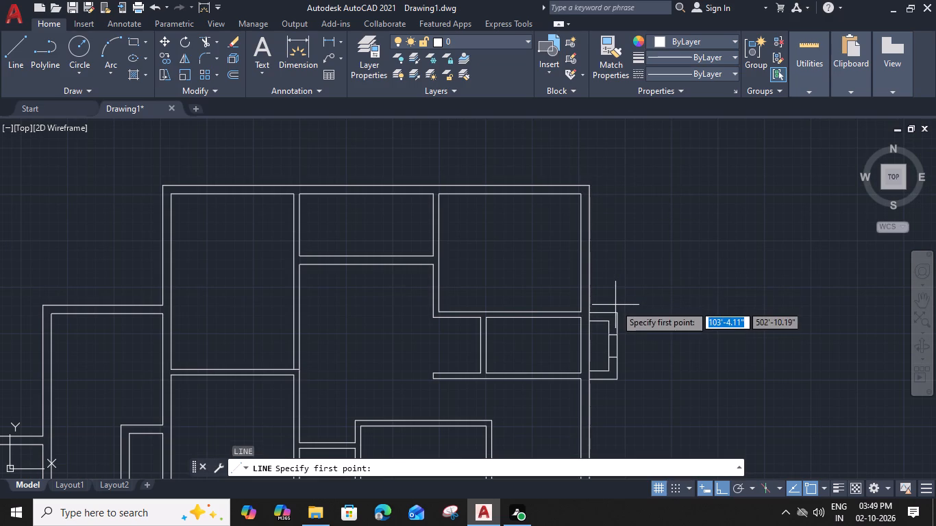
{"action": "left_click", "coordinate": [617, 315]}
{"action": "middle_click_drag", "start_coordinate": [621, 181], "coordinate": [615, 296]}
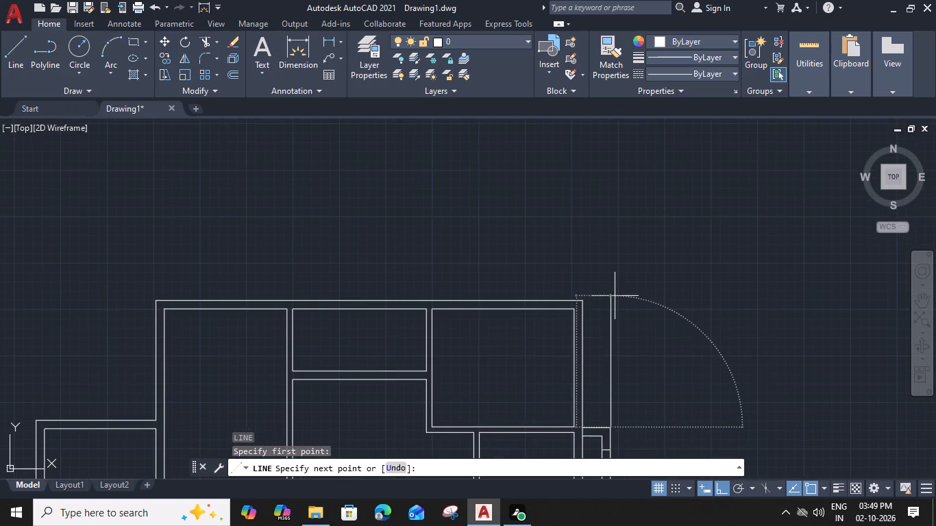
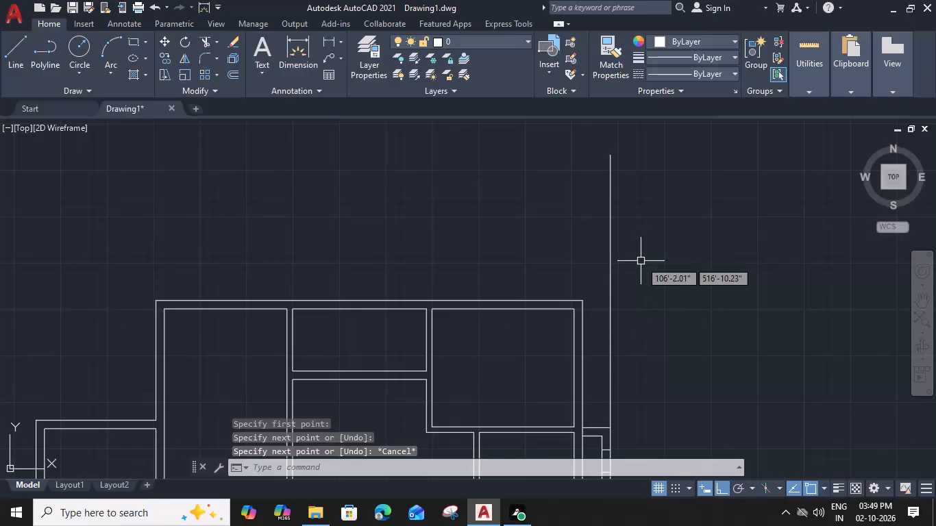
Extend the outer and inner lines of the northeast block's top wall east to the new vertical line.
{"action": "type", "text": "EX"}
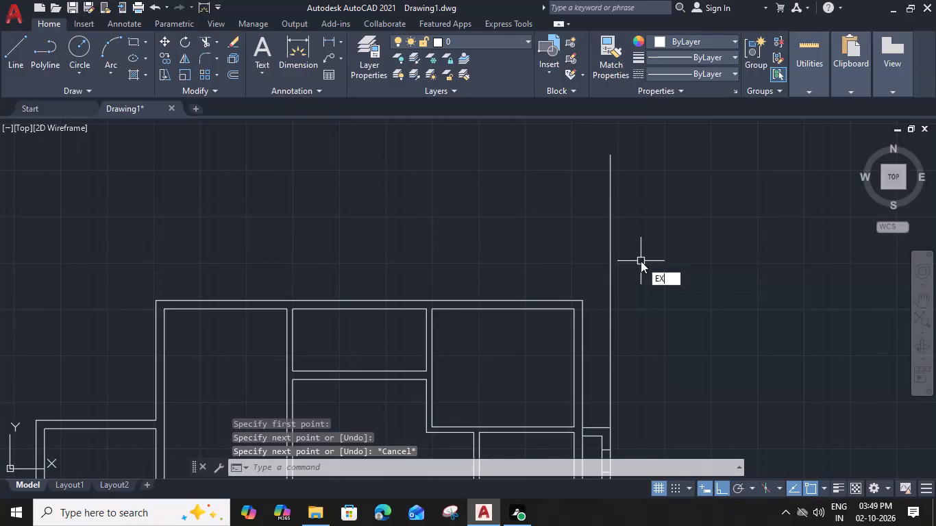
{"action": "key", "text": "space"}
{"action": "left_click", "coordinate": [569, 299]}
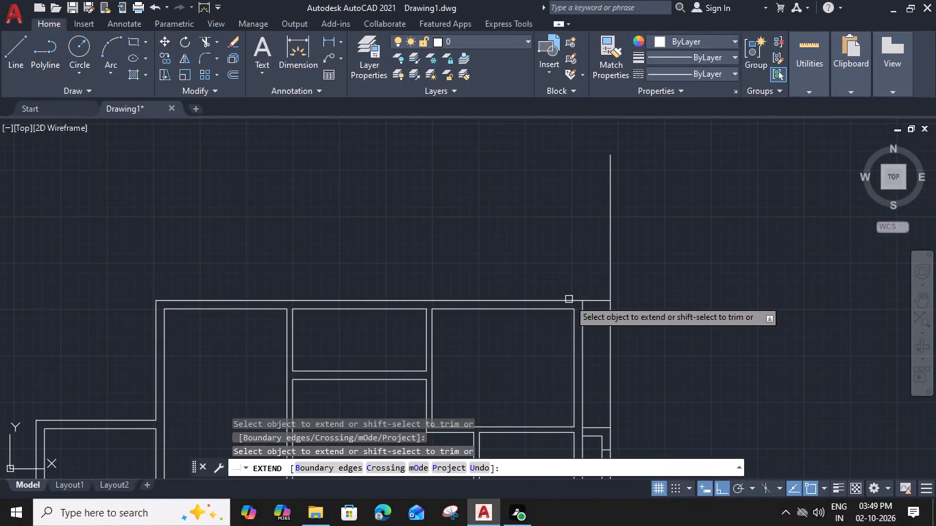
{"action": "left_click", "coordinate": [560, 312]}
{"action": "left_click", "coordinate": [563, 312]}
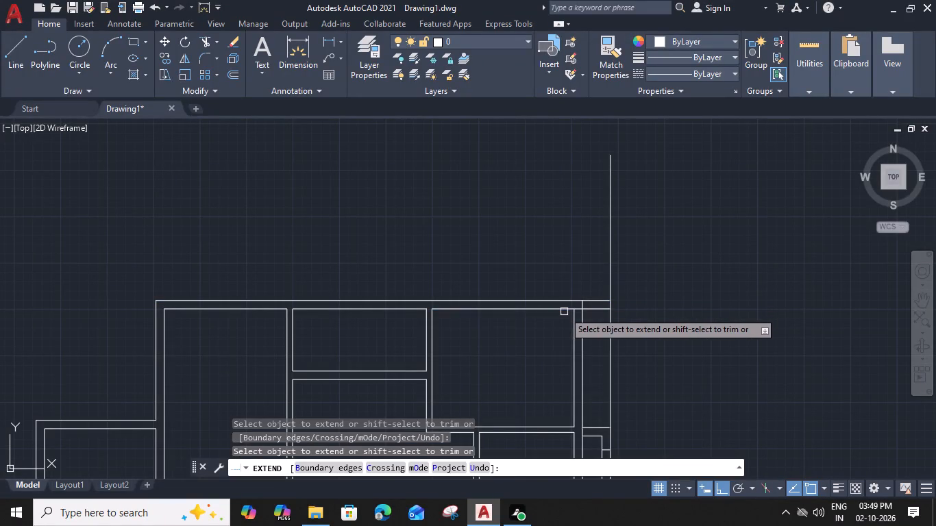
{"action": "left_click", "coordinate": [602, 310]}
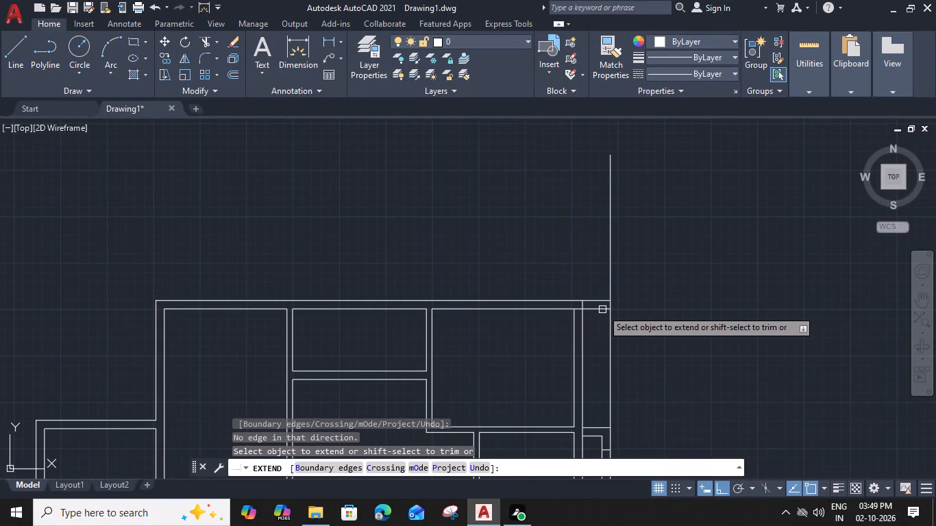
{"action": "key", "text": "Escape"}
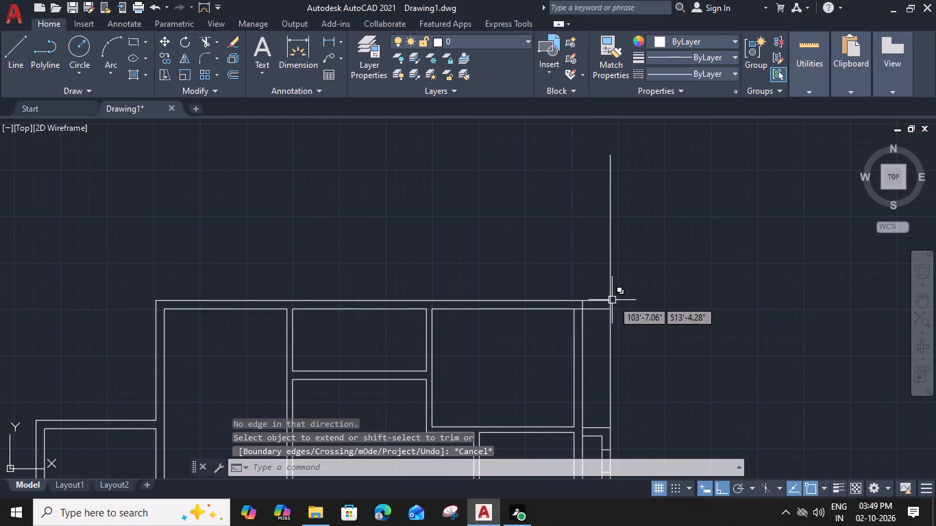
Offset the new vertical line 9" to the east.
{"action": "left_click", "coordinate": [611, 265]}
{"action": "type", "text": "O"}
{"action": "key", "text": "space"}
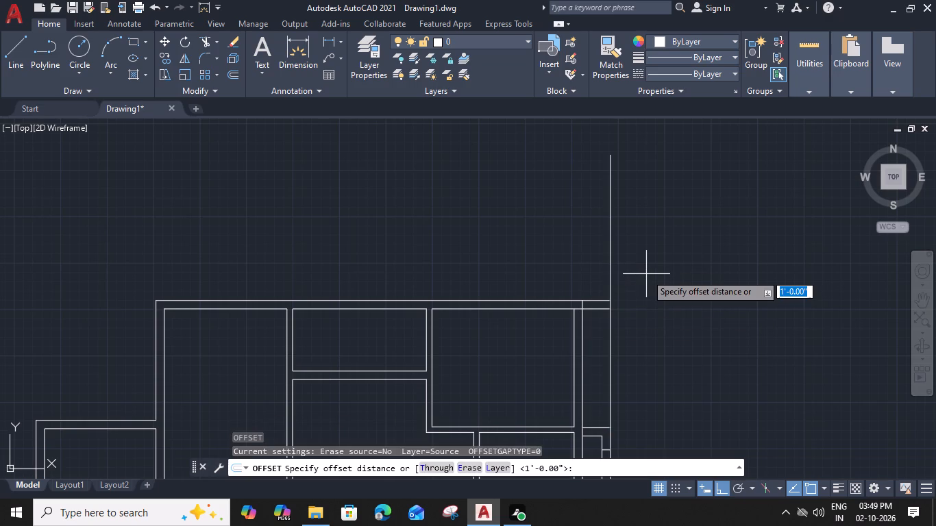
{"action": "key", "text": "9"}
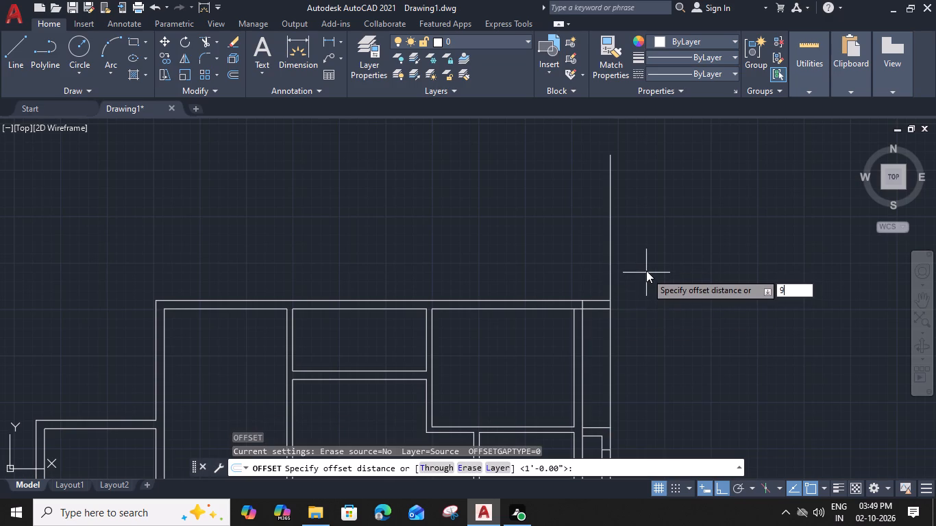
{"action": "key", "text": "shift+quotedbl"}
{"action": "key", "text": "Return"}
{"action": "left_click", "coordinate": [647, 273]}
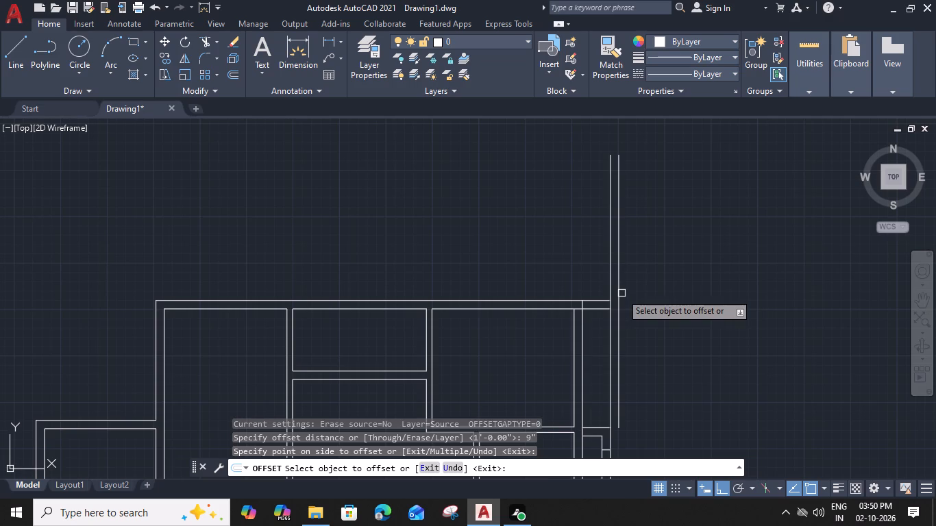
Offset the 9" wall's east line 11' to the east, and offset that copy another 6" east.
{"action": "left_click", "coordinate": [621, 293]}
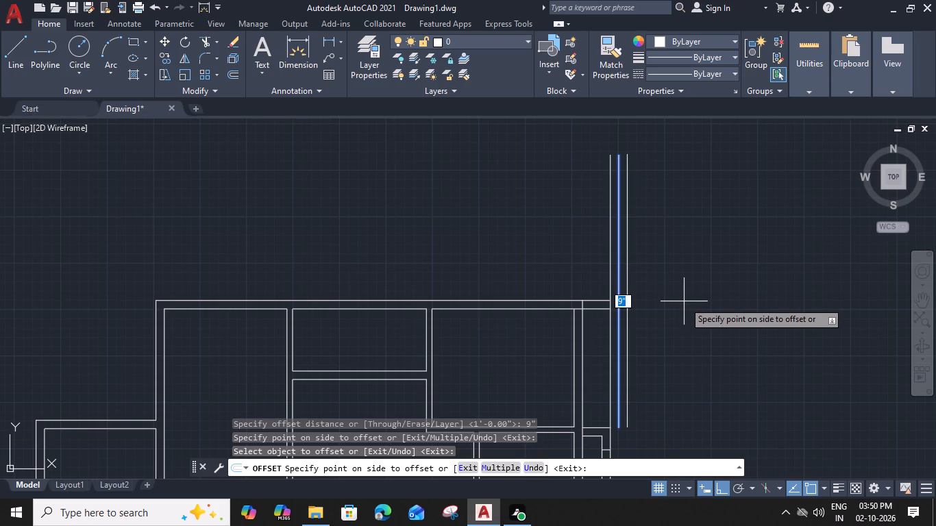
{"action": "type", "text": "11'"}
{"action": "key", "text": "space"}
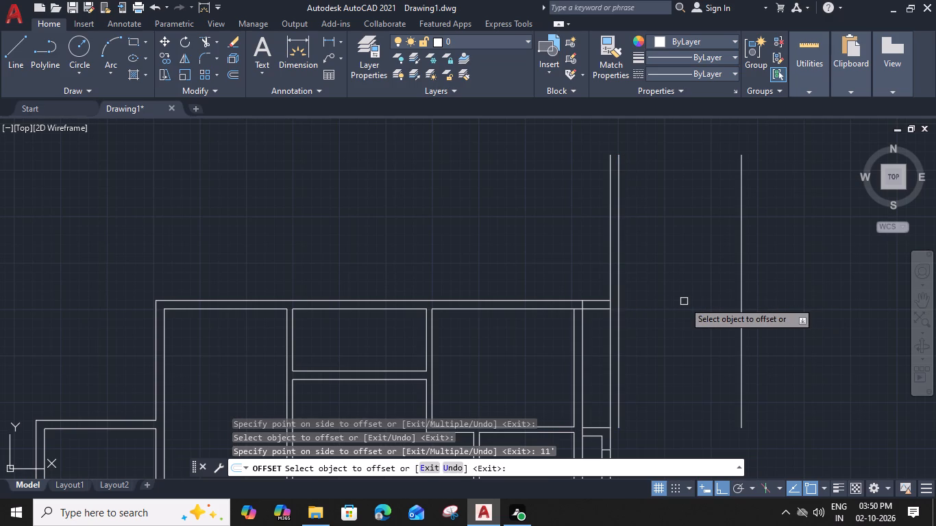
{"action": "left_click", "coordinate": [743, 284]}
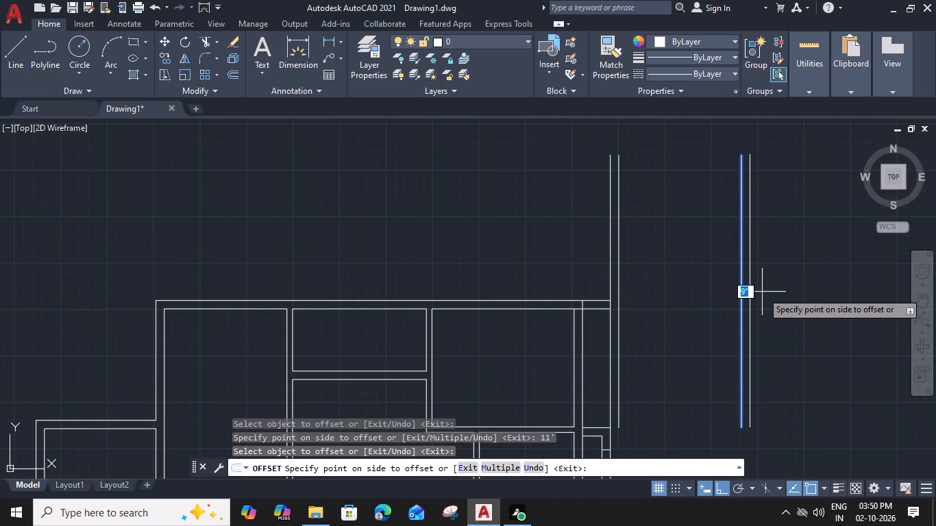
{"action": "key", "text": "6"}
{"action": "key", "text": "shift+quotedbl"}
{"action": "key", "text": "Return"}
{"action": "key", "text": "Escape"}
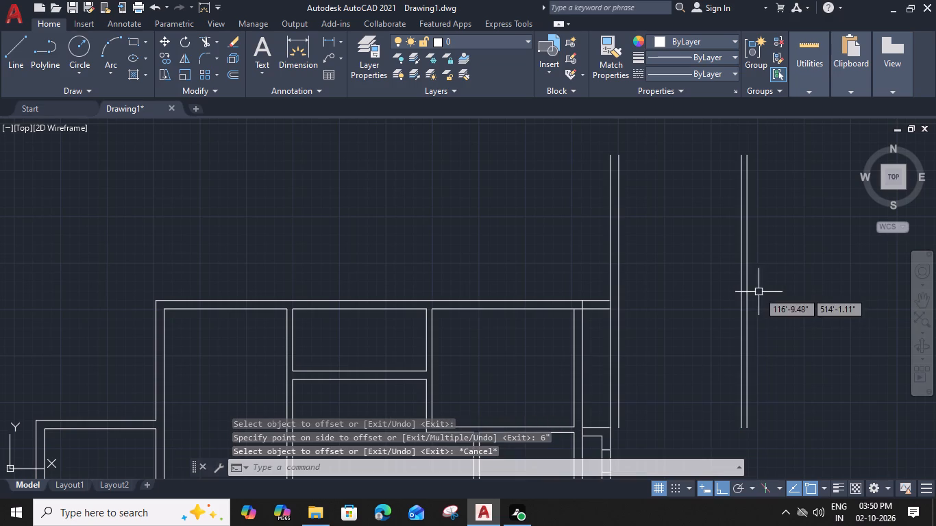
{"action": "key", "text": "t"}
{"action": "key", "text": "Escape"}
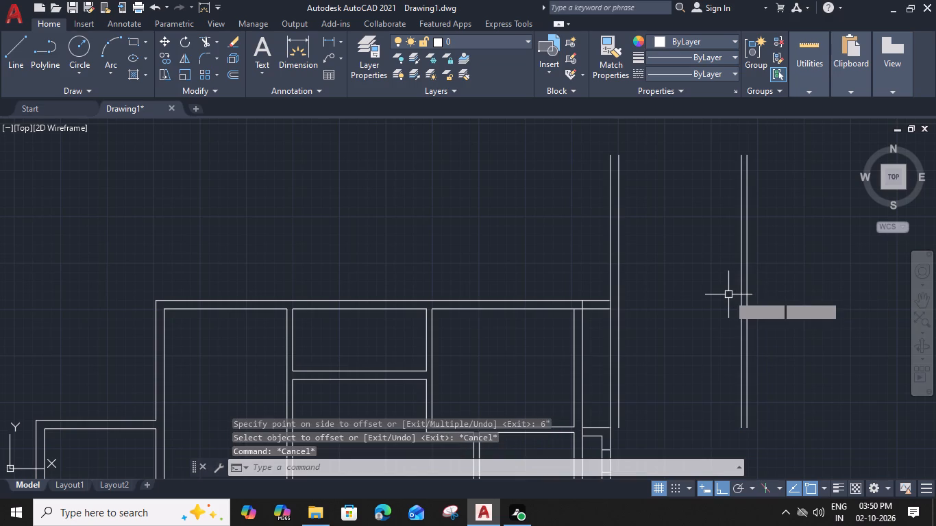
Extend the top wall's inner and outer lines east to the outermost vertical line.
{"action": "type", "text": "EX"}
{"action": "key", "text": "space"}
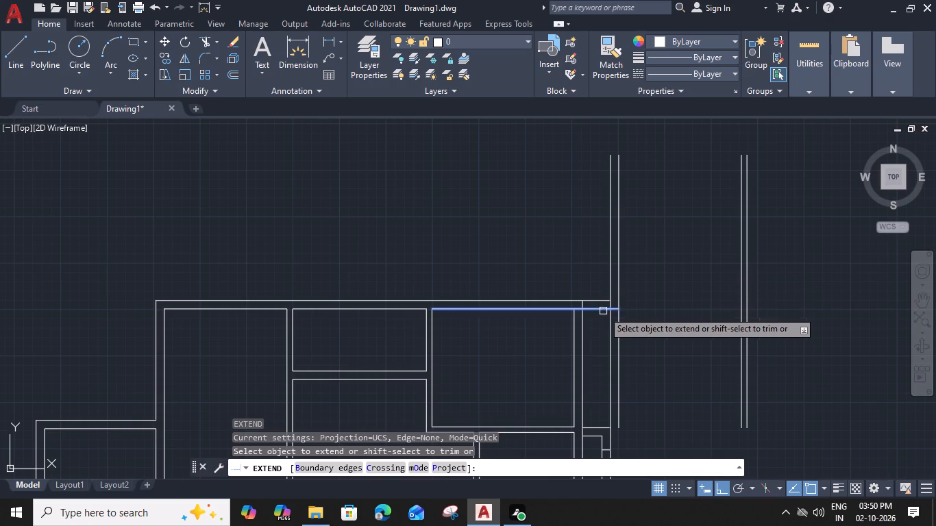
{"action": "left_click", "coordinate": [600, 311]}
{"action": "left_click", "coordinate": [606, 311]}
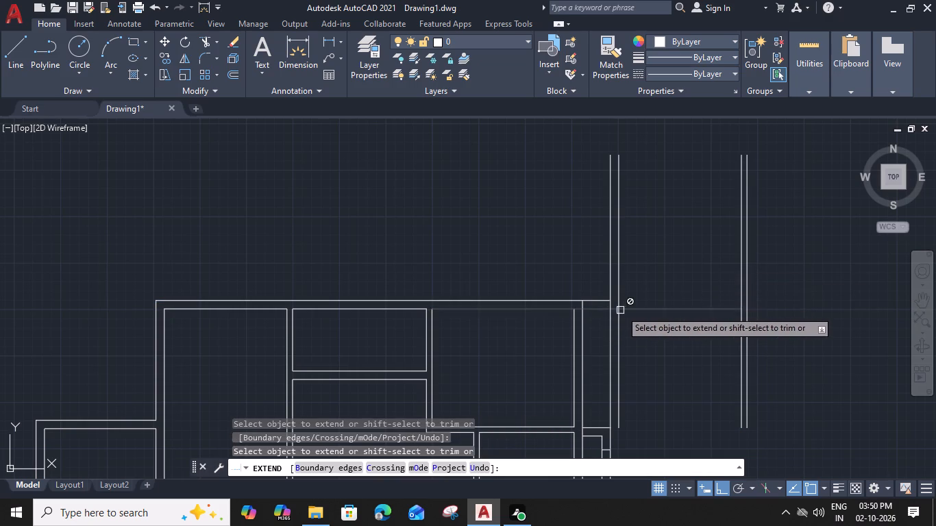
{"action": "left_click", "coordinate": [624, 310]}
{"action": "left_click", "coordinate": [595, 300]}
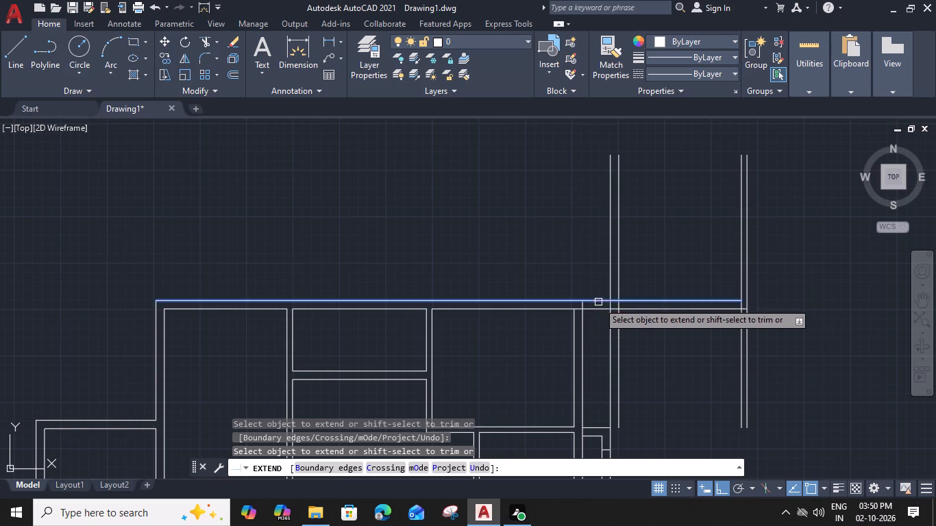
{"action": "left_click", "coordinate": [605, 301]}
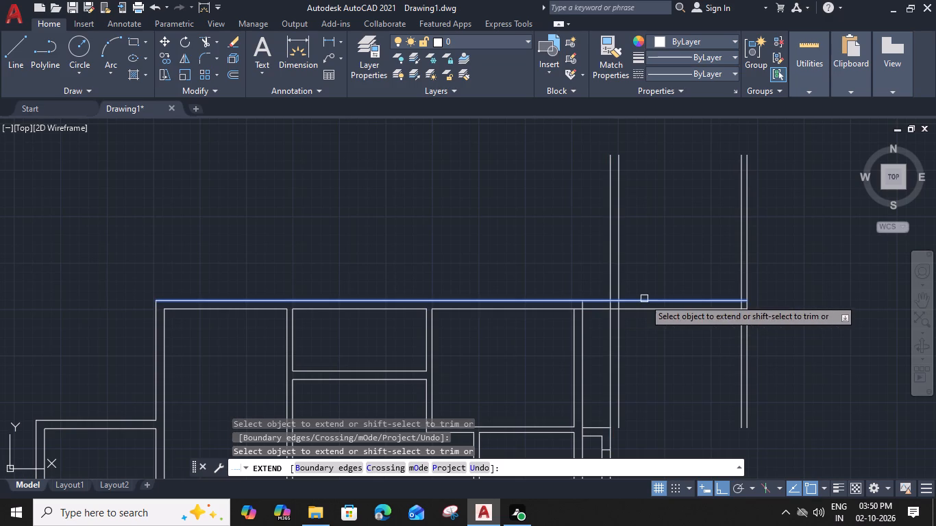
{"action": "left_click", "coordinate": [645, 299]}
Trim the top wall's outer line inside the 9" vertical wall and that wall's line portions crossing or below the top wall.
{"action": "scroll", "coordinate": [601, 301], "scroll_direction": "up", "scroll_amount": 2}
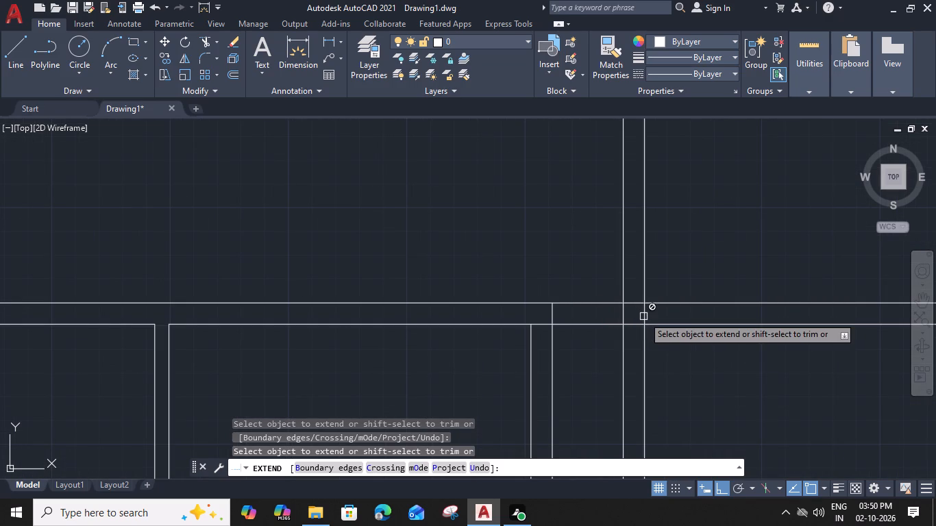
{"action": "left_click", "coordinate": [643, 316], "text": "shift"}
{"action": "left_click", "coordinate": [637, 304], "text": "shift"}
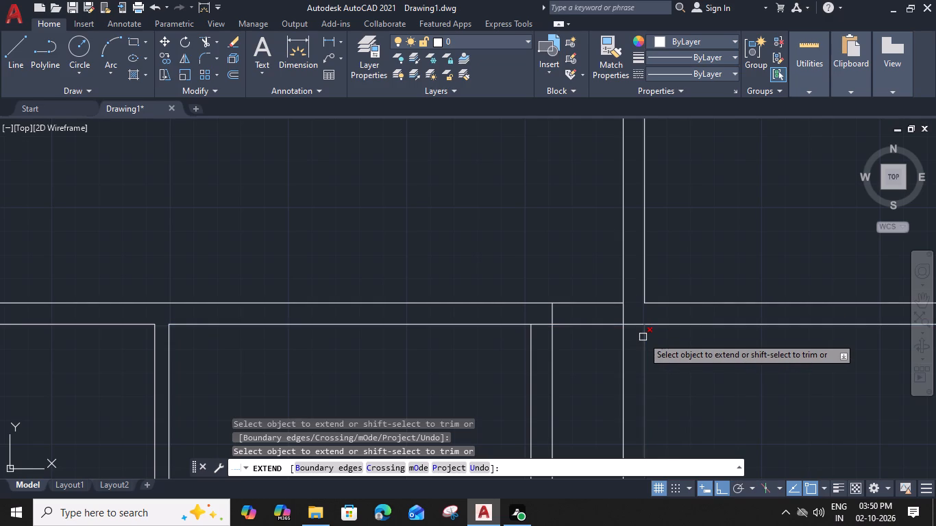
{"action": "left_click", "coordinate": [643, 337], "text": "shift"}
{"action": "left_click", "coordinate": [624, 342], "text": "shift"}
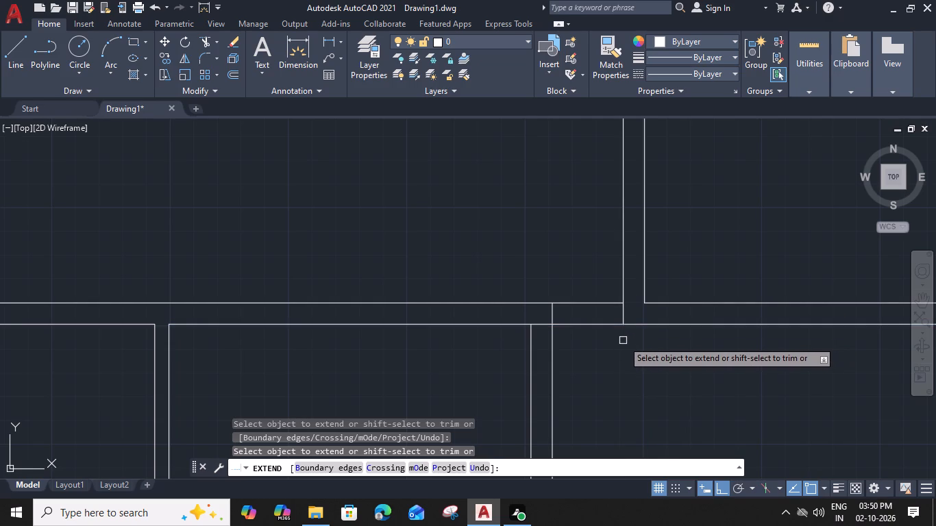
{"action": "key", "text": "Escape"}
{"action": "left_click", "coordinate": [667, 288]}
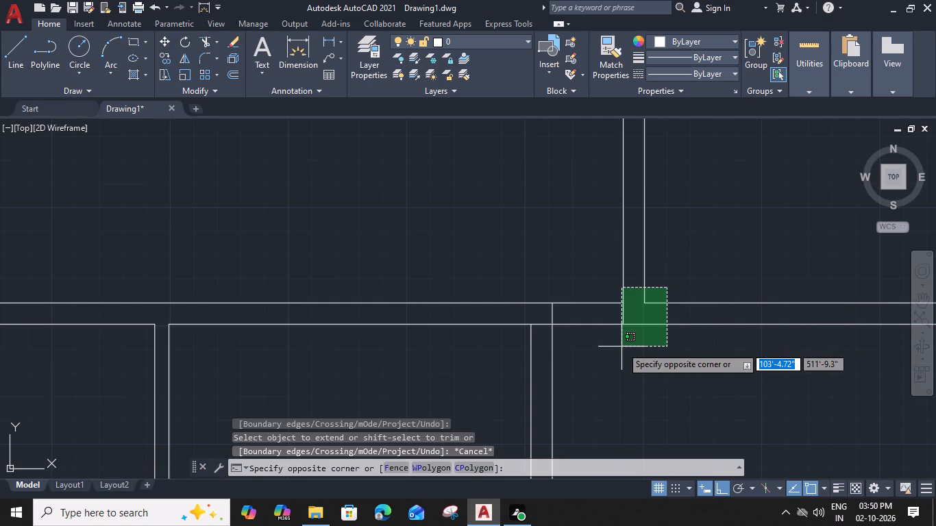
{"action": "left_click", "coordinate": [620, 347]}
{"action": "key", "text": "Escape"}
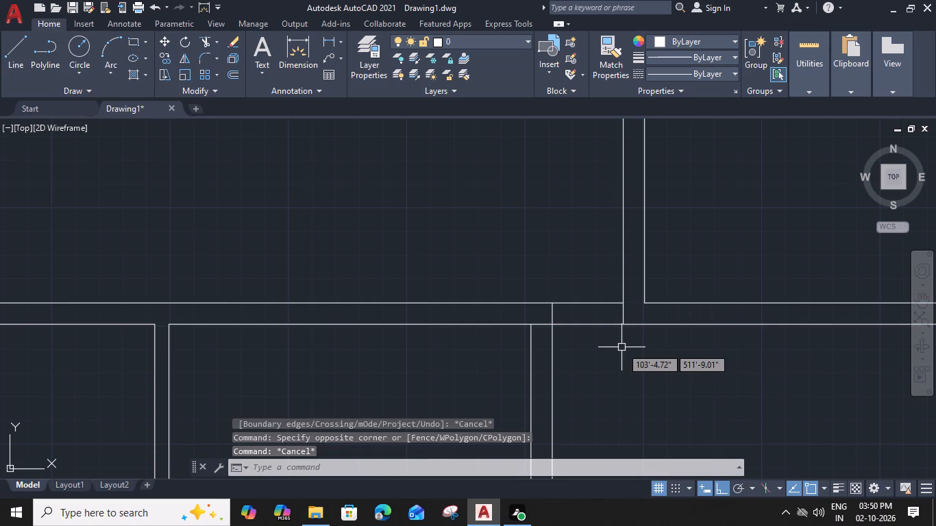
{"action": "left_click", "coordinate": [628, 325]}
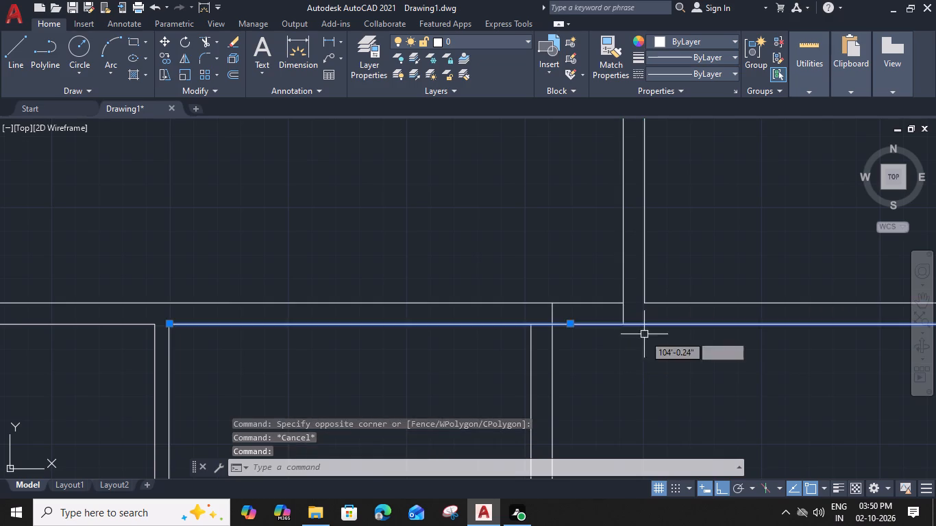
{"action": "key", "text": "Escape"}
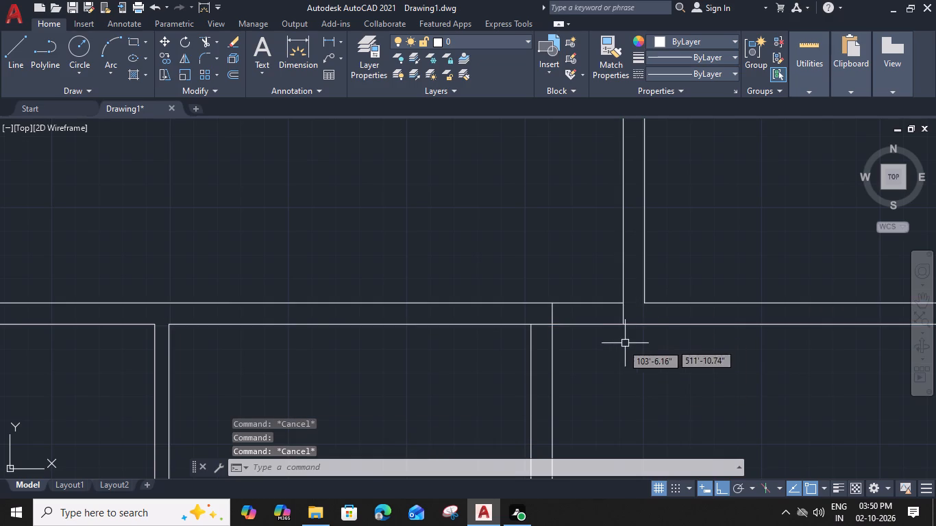
Offset the extended inner line of the top wall 1' to the south.
{"action": "left_click", "coordinate": [600, 327]}
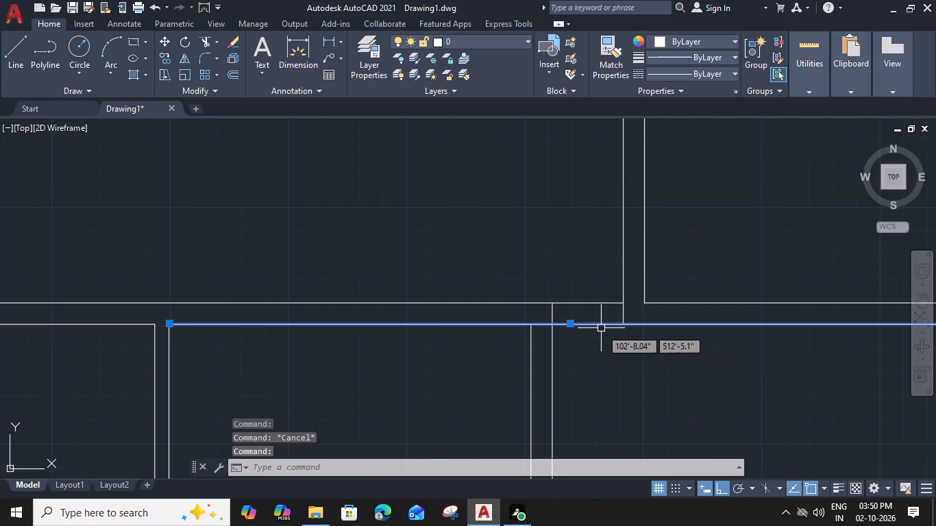
{"action": "type", "text": "O"}
{"action": "key", "text": "space"}
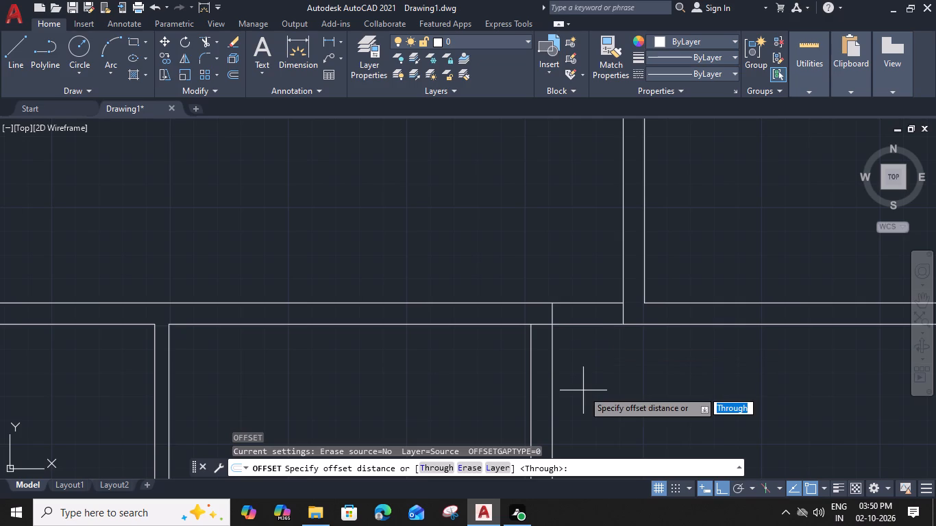
{"action": "key", "text": "1"}
{"action": "key", "text": "apostrophe"}
{"action": "key", "text": "space"}
{"action": "left_click", "coordinate": [583, 390]}
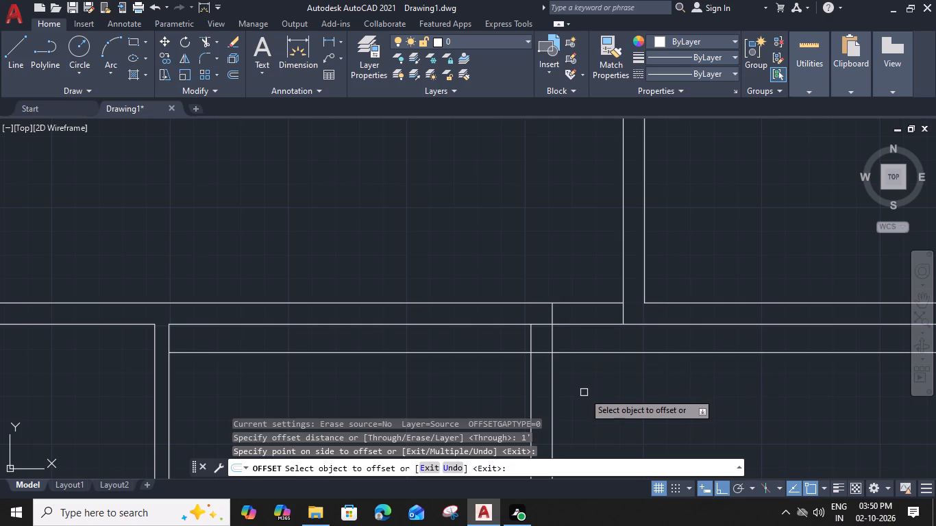
{"action": "key", "text": "Escape"}
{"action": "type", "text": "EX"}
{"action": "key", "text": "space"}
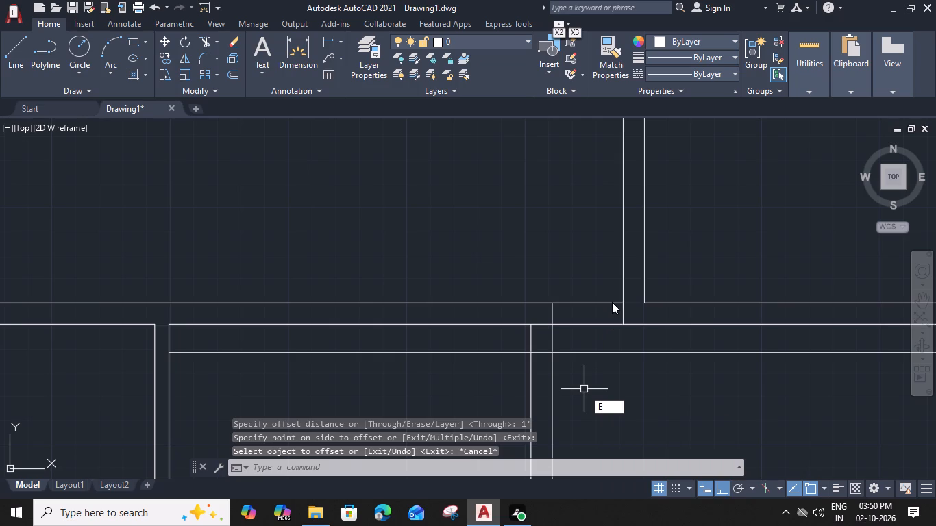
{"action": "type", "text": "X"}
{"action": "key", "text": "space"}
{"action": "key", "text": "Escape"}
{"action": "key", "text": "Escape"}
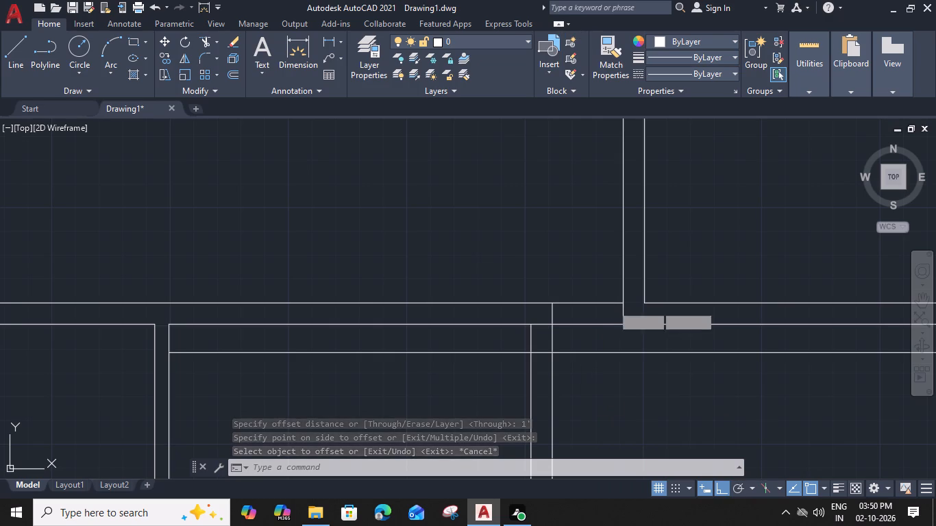
Extend both lines of the 9" vertical wall south to the 1' offset line.
{"action": "type", "text": "EX"}
{"action": "key", "text": "space"}
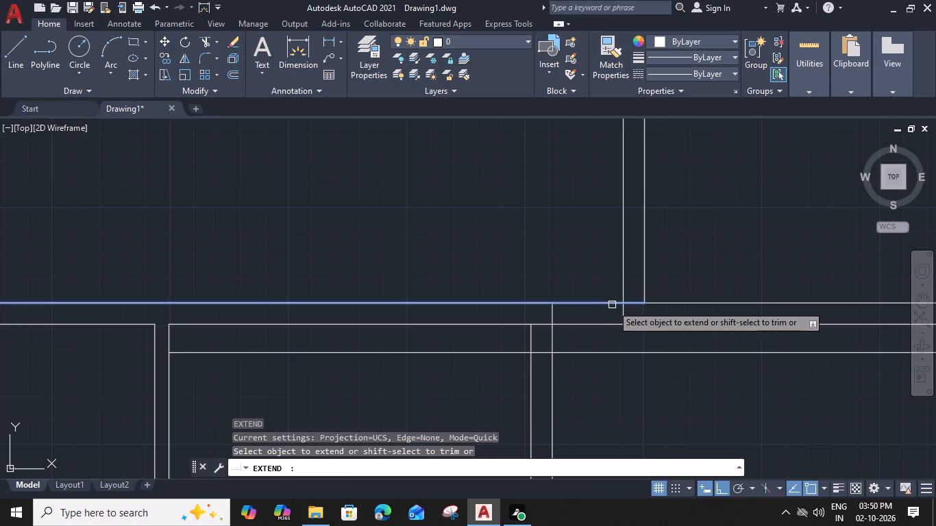
{"action": "left_click", "coordinate": [620, 289]}
{"action": "left_click", "coordinate": [642, 290]}
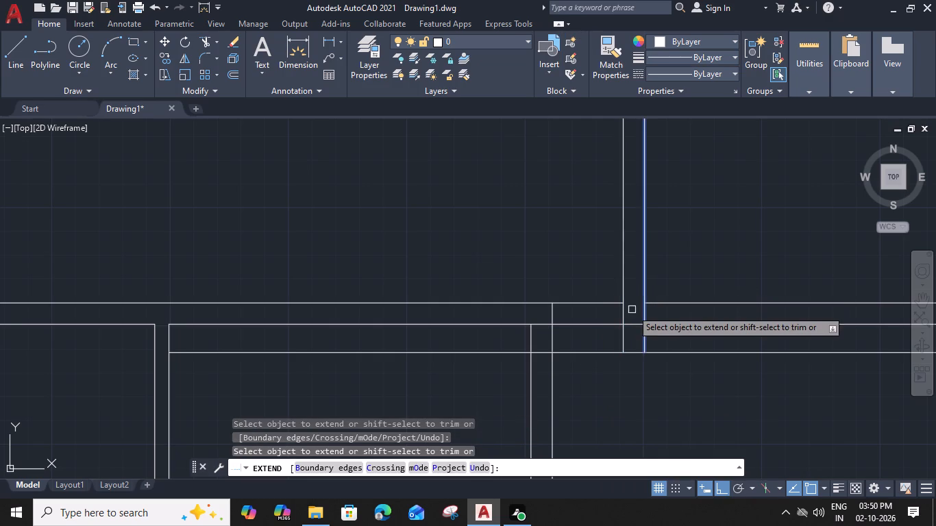
{"action": "left_click", "coordinate": [648, 311]}
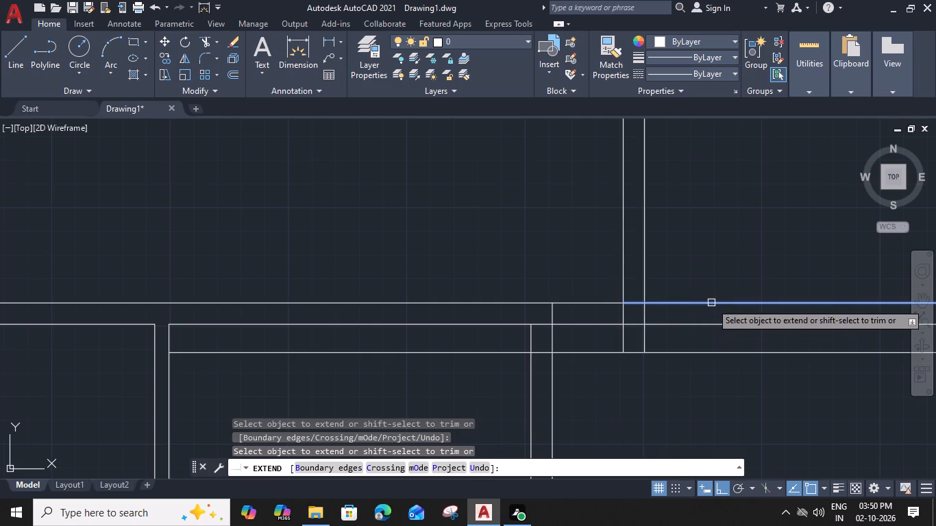
{"action": "key", "text": "Escape"}
Trim the top wall's lines east of and inside the 9" vertical wall, the 1' offset line west of it, and the inner line across the adjacent wall.
{"action": "key", "text": "t"}
{"action": "type", "text": "R"}
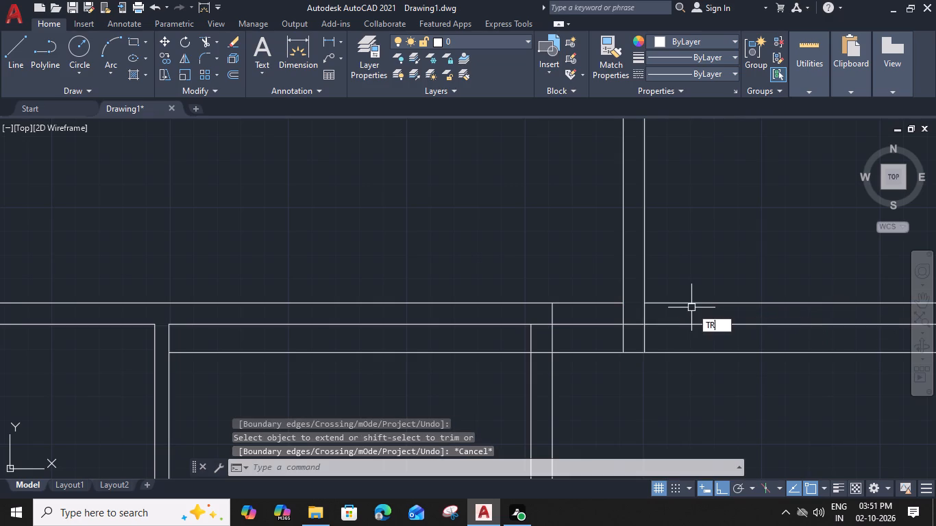
{"action": "key", "text": "space"}
{"action": "left_click", "coordinate": [700, 295]}
{"action": "left_click", "coordinate": [676, 334]}
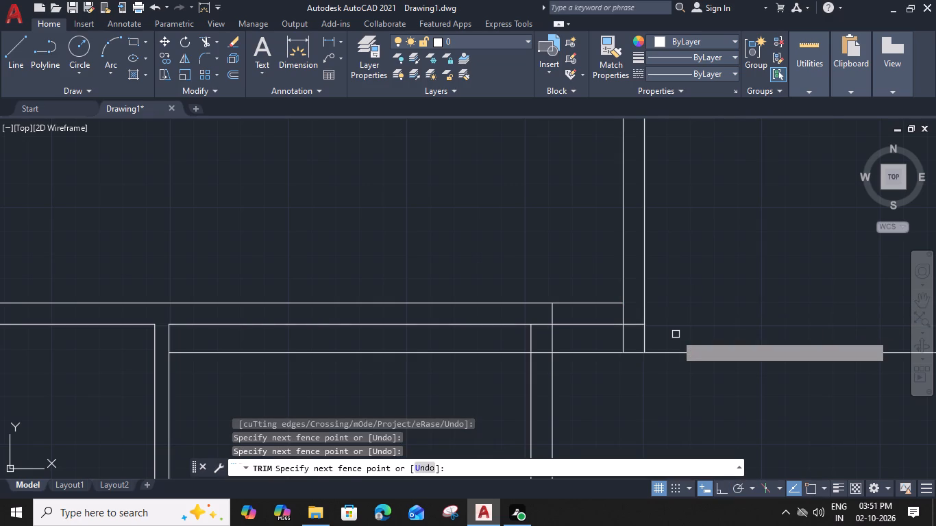
{"action": "left_click", "coordinate": [639, 325]}
{"action": "left_click", "coordinate": [595, 354]}
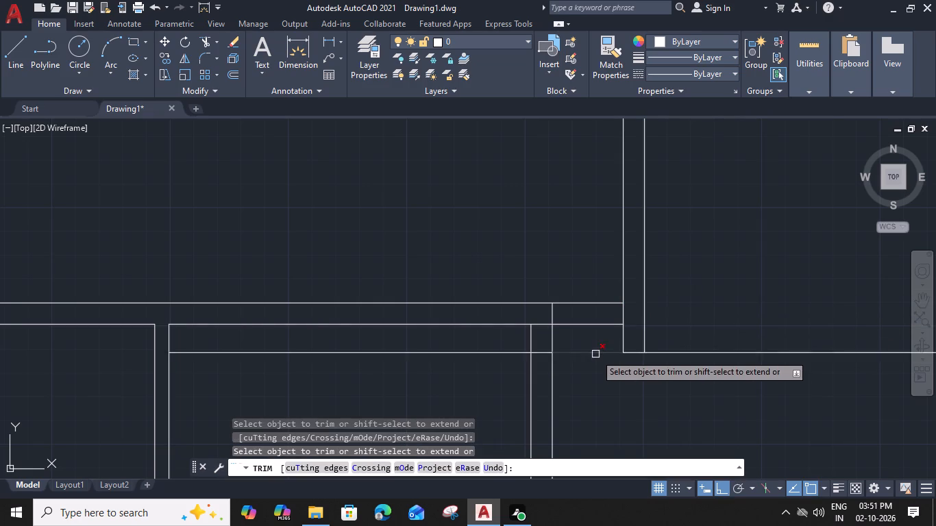
{"action": "left_click", "coordinate": [539, 355]}
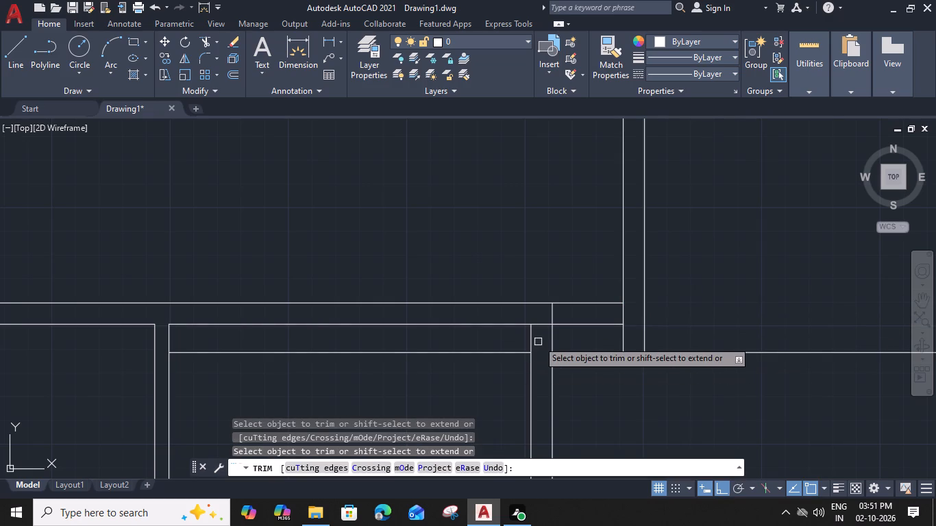
{"action": "left_click", "coordinate": [547, 323]}
{"action": "middle_click_drag", "start_coordinate": [686, 329], "coordinate": [595, 305]}
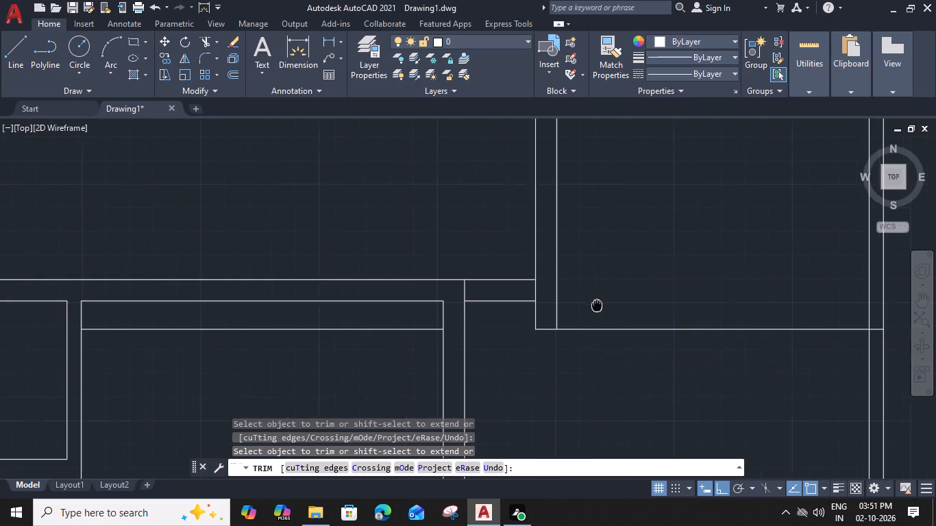
{"action": "middle_click_drag", "start_coordinate": [595, 305], "coordinate": [595, 305]}
{"action": "key", "text": "Escape"}
Offset the northeast room's bottom line 9" to the north to form its south wall.
{"action": "left_click", "coordinate": [659, 329]}
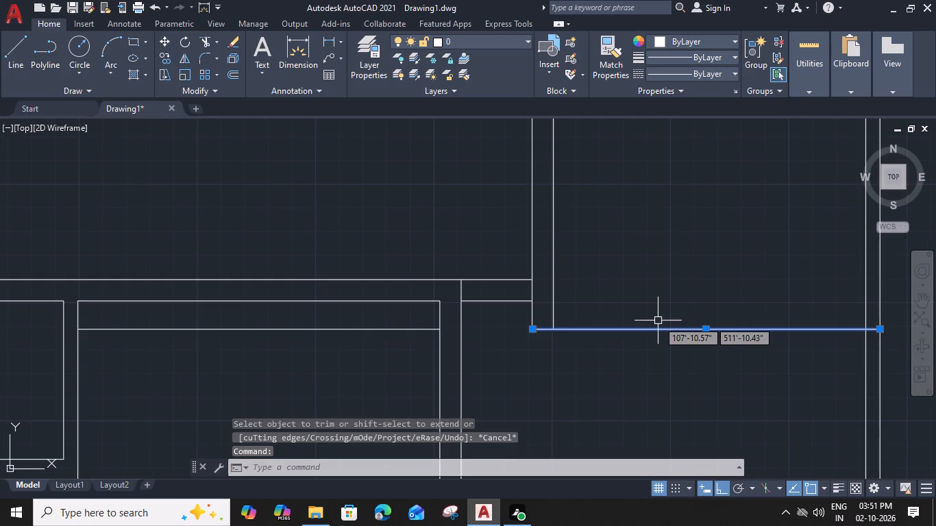
{"action": "type", "text": "O"}
{"action": "key", "text": "space"}
{"action": "key", "text": "9"}
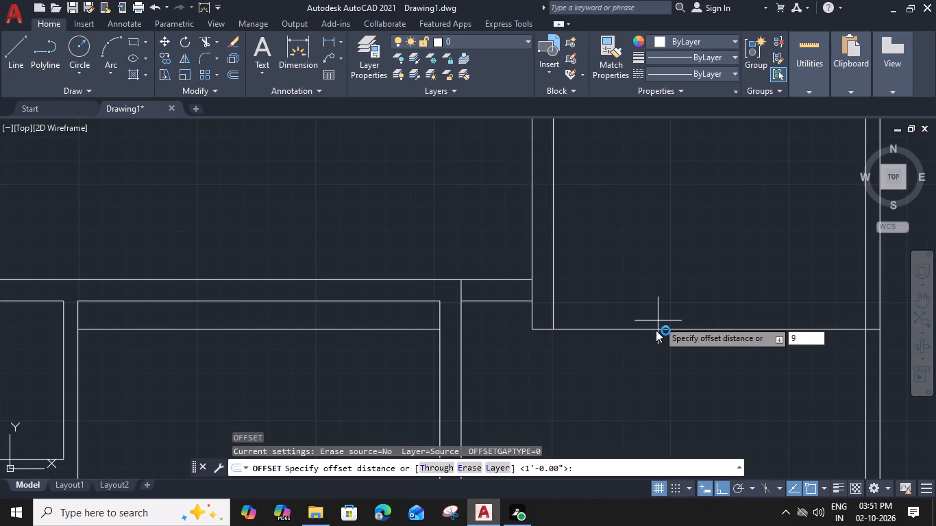
{"action": "key", "text": "shift+quotedbl"}
{"action": "key", "text": "Return"}
{"action": "left_click", "coordinate": [658, 321]}
{"action": "key", "text": "Escape"}
Trim the overlapping line ends where the northeast room's south wall meets its west and east walls.
{"action": "type", "text": "TR"}
{"action": "key", "text": "space"}
{"action": "left_click", "coordinate": [558, 315]}
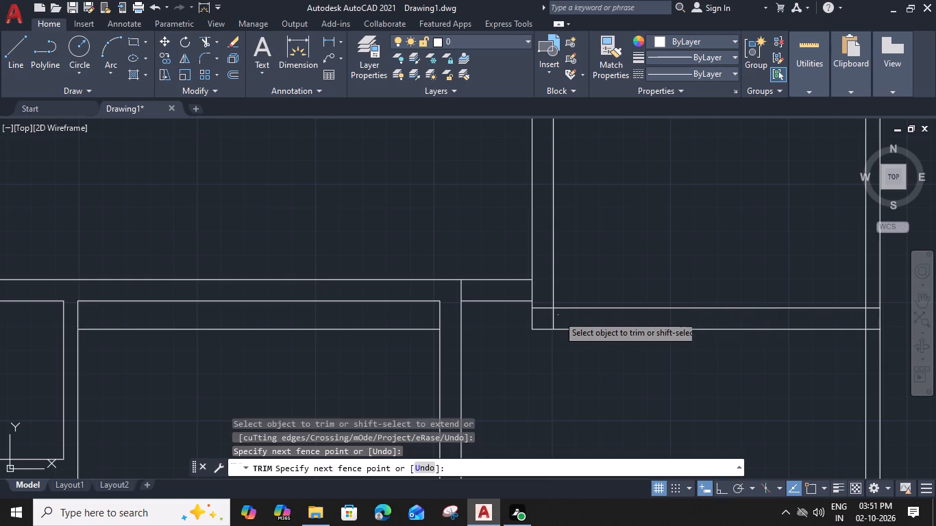
{"action": "left_click", "coordinate": [543, 305]}
{"action": "left_click", "coordinate": [865, 321]}
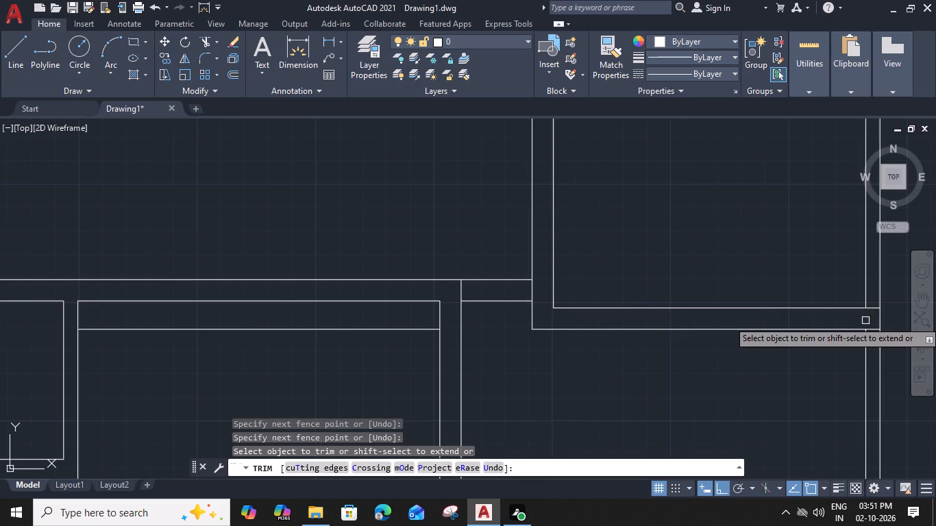
{"action": "left_click", "coordinate": [873, 311]}
{"action": "key", "text": "Escape"}
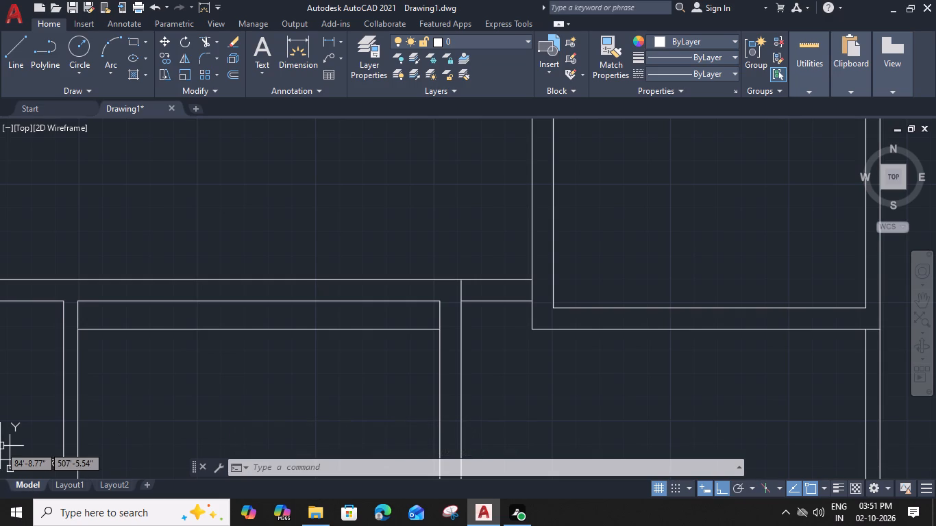
Trim away both lines of the east wall that continue south of the northeast room's bottom wall.
{"action": "scroll", "coordinate": [845, 368], "scroll_direction": "down", "scroll_amount": 1}
{"action": "middle_click_drag", "start_coordinate": [837, 359], "coordinate": [704, 212]}
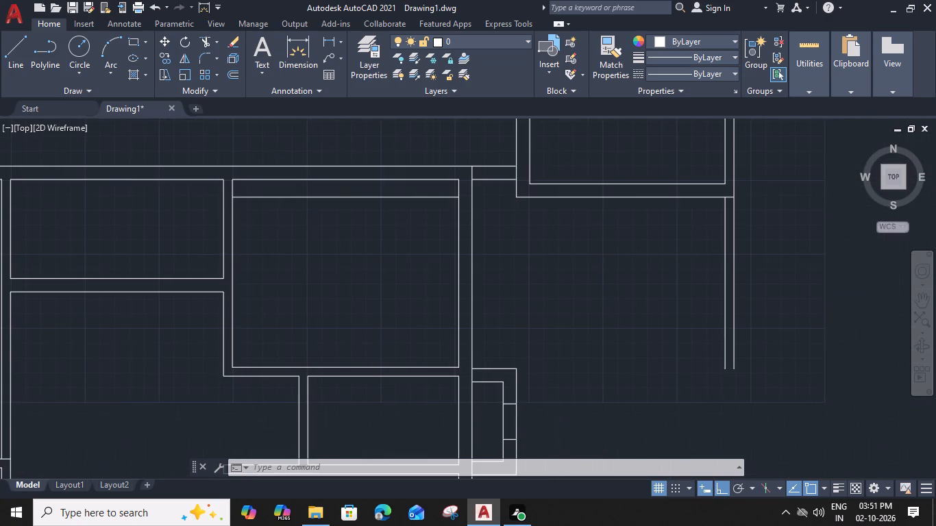
{"action": "type", "text": "TR"}
{"action": "key", "text": "space"}
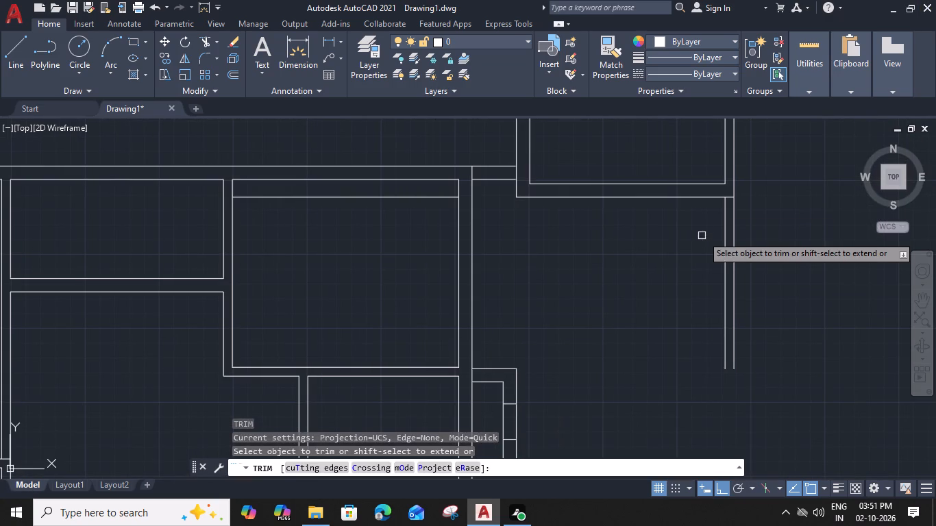
{"action": "left_click", "coordinate": [707, 236]}
{"action": "left_click", "coordinate": [743, 246]}
{"action": "key", "text": "Escape"}
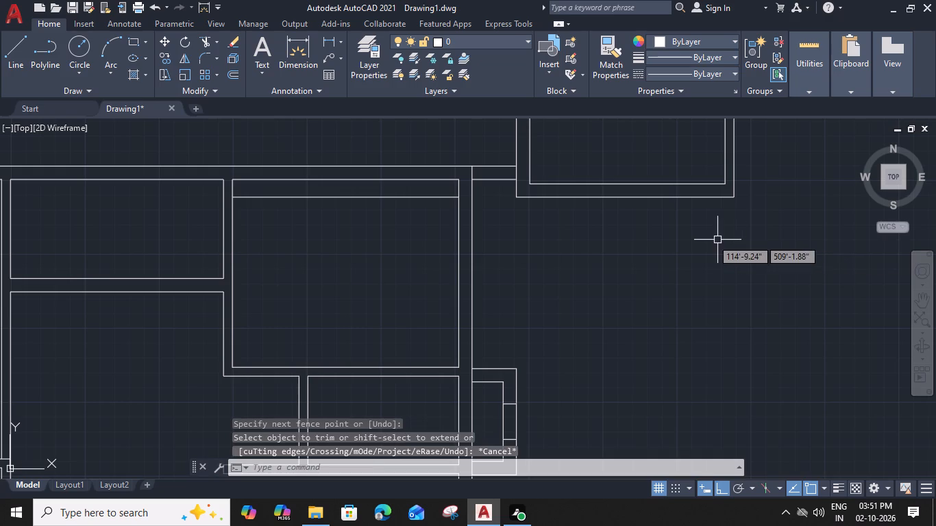
Offset the south wall's inner line 16' north, then offset that copy 6" north to form a partition wall.
{"action": "middle_click_drag", "start_coordinate": [696, 237], "coordinate": [638, 352]}
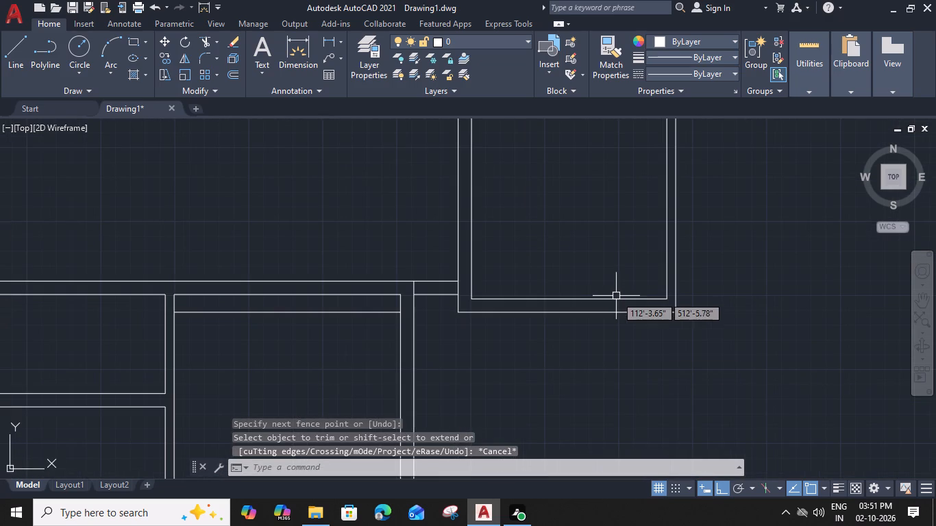
{"action": "left_click", "coordinate": [616, 296]}
{"action": "type", "text": "O 1"}
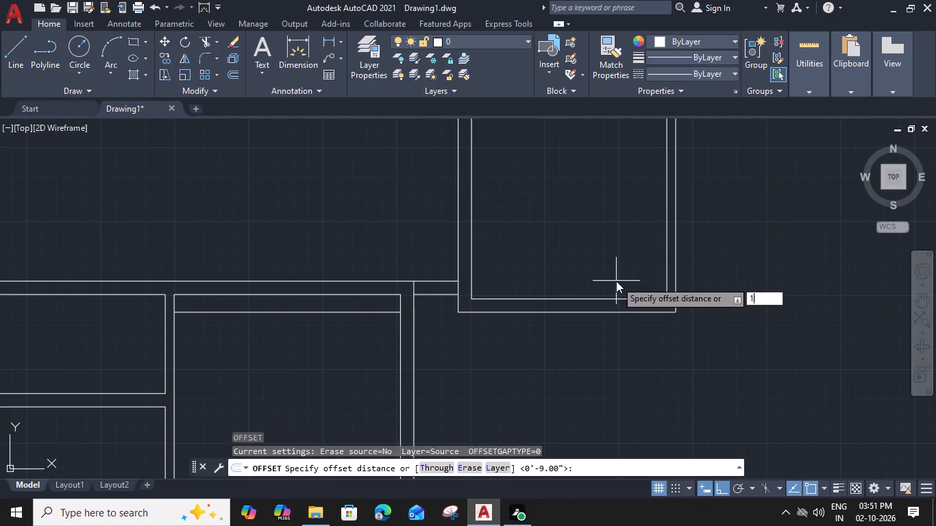
{"action": "key", "text": "6"}
{"action": "type", "text": "'"}
{"action": "key", "text": "space"}
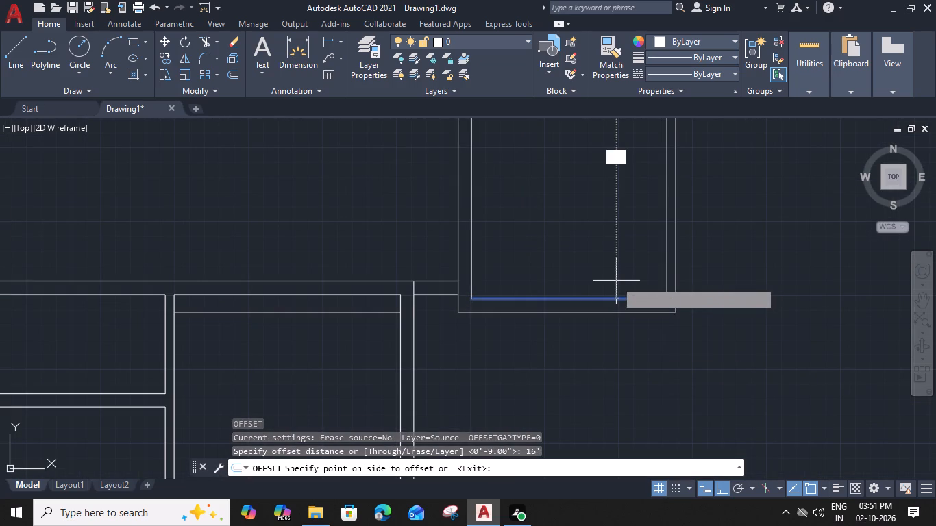
{"action": "scroll", "coordinate": [616, 275], "scroll_direction": "down", "scroll_amount": 1}
{"action": "middle_click_drag", "start_coordinate": [626, 239], "coordinate": [597, 347]}
{"action": "left_click", "coordinate": [584, 299]}
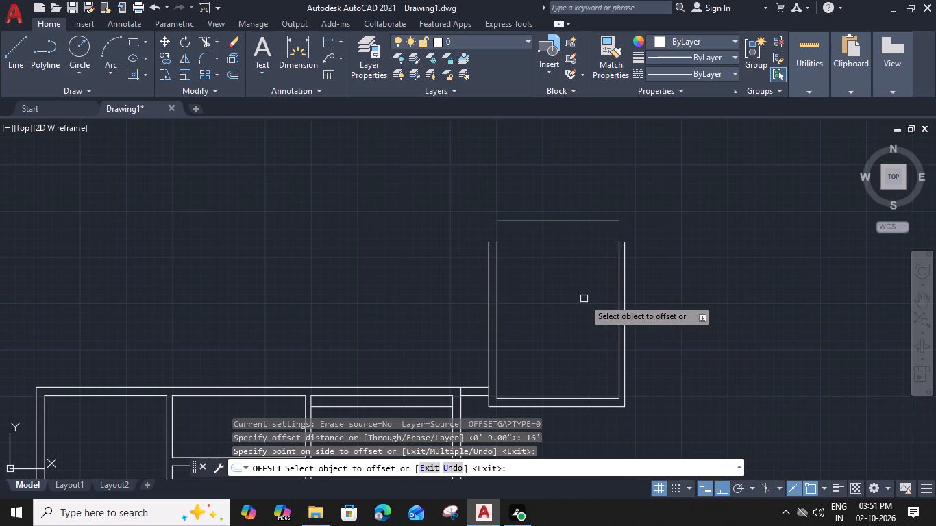
{"action": "left_click", "coordinate": [589, 220]}
{"action": "type", "text": "6\""}
{"action": "key", "text": "Return"}
Offset the partition's upper line 5' north, then offset that copy 6" north to form a second partition wall.
{"action": "middle_click_drag", "start_coordinate": [594, 205], "coordinate": [602, 266]}
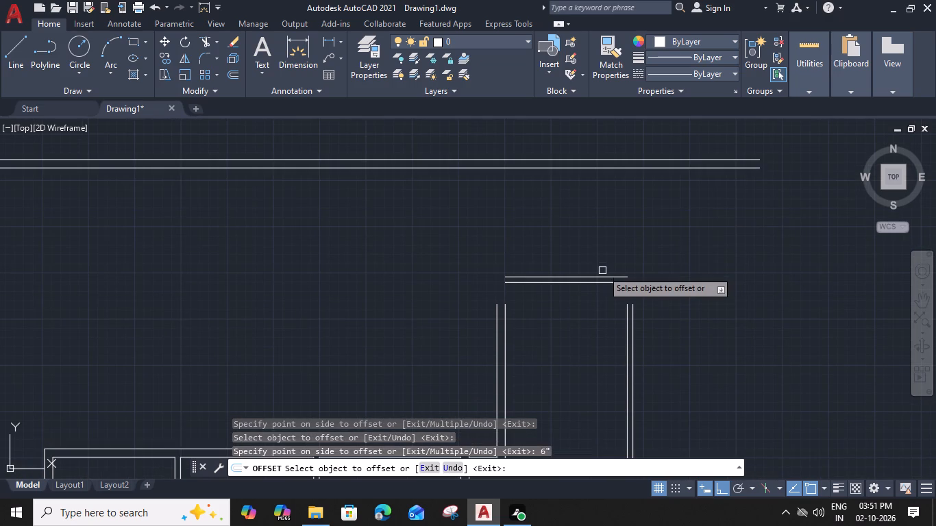
{"action": "left_click", "coordinate": [606, 275]}
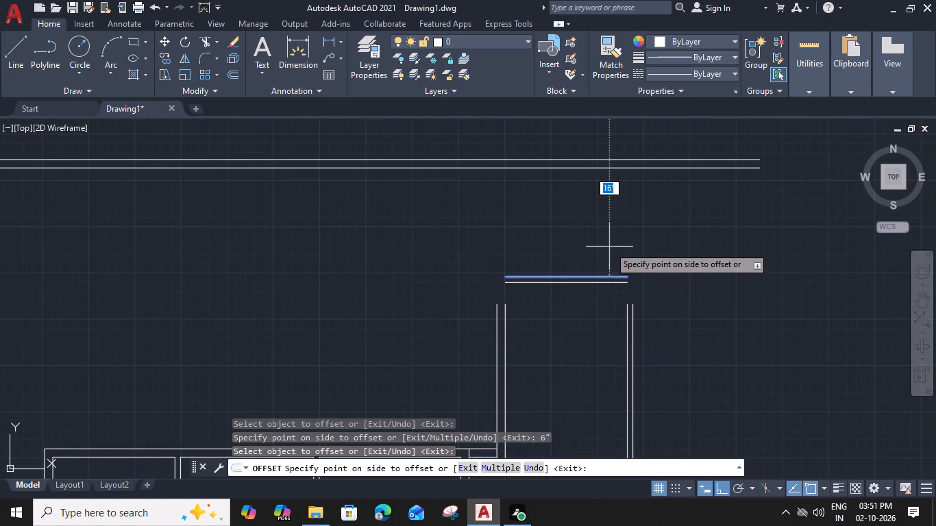
{"action": "type", "text": "5'"}
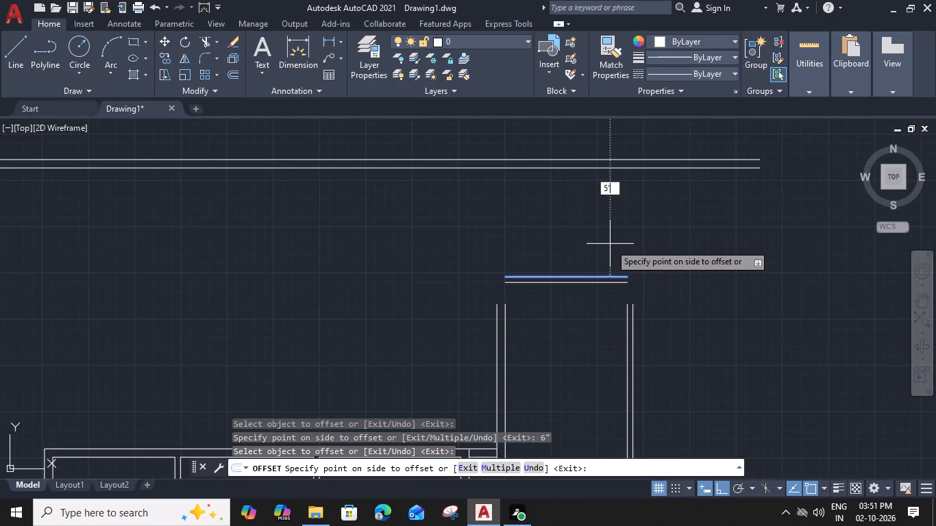
{"action": "key", "text": "space"}
{"action": "middle_click_drag", "start_coordinate": [610, 245], "coordinate": [606, 302]}
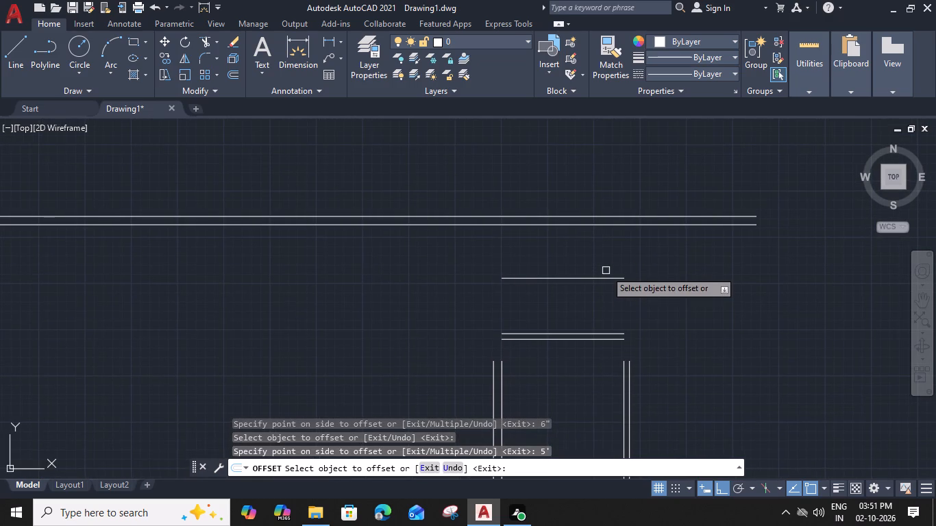
{"action": "left_click", "coordinate": [608, 275]}
{"action": "type", "text": "6\""}
{"action": "key", "text": "Return"}
Offset the second partition's upper line 11' north, then offset that copy 9" north to form the top wall.
{"action": "middle_click_drag", "start_coordinate": [614, 254], "coordinate": [614, 310]}
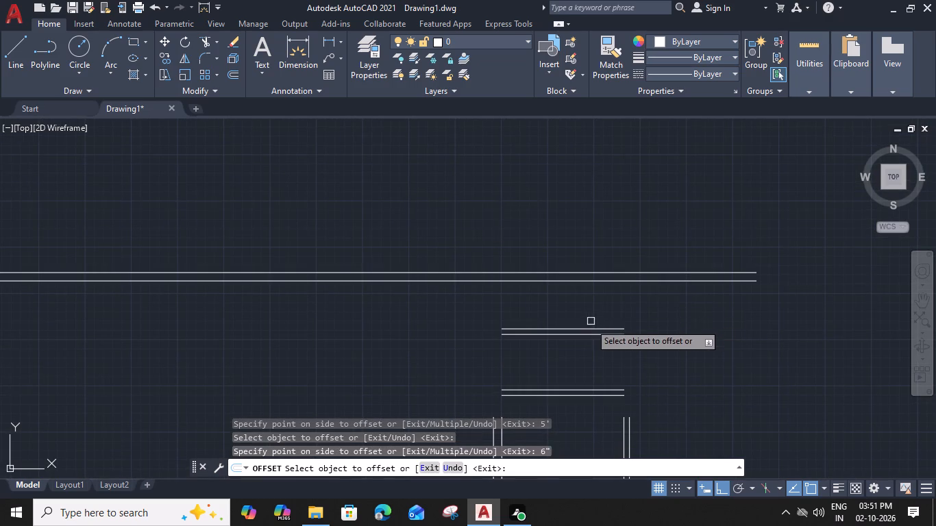
{"action": "left_click", "coordinate": [595, 329]}
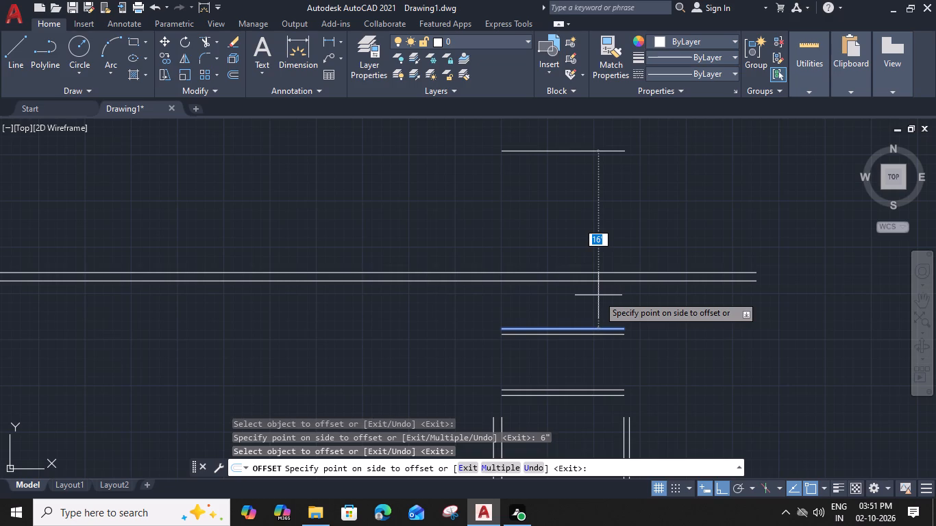
{"action": "type", "text": "11'"}
{"action": "key", "text": "space"}
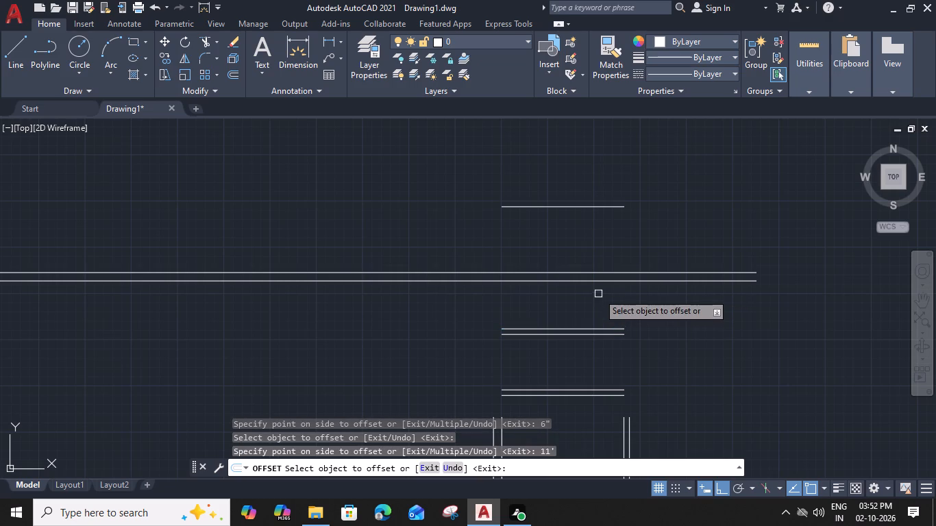
{"action": "left_click", "coordinate": [587, 203]}
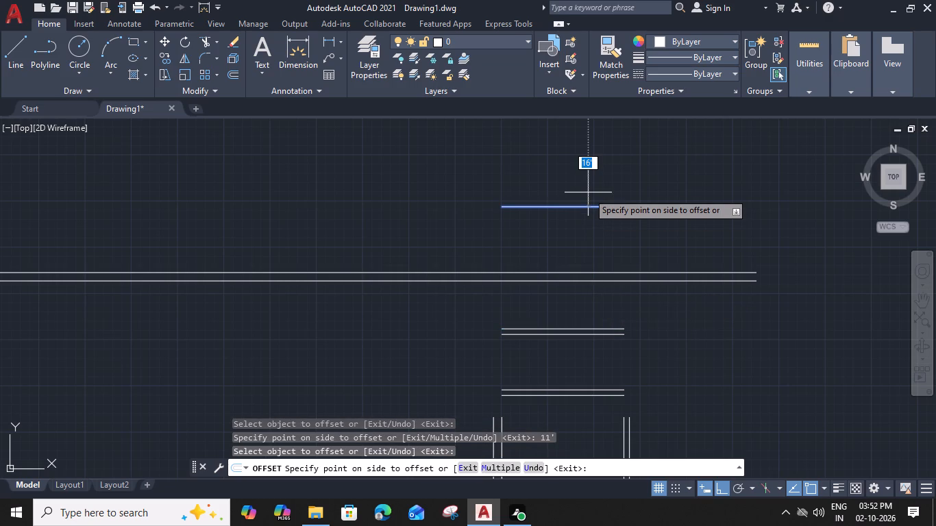
{"action": "type", "text": "9\""}
{"action": "key", "text": "Return"}
{"action": "key", "text": "Escape"}
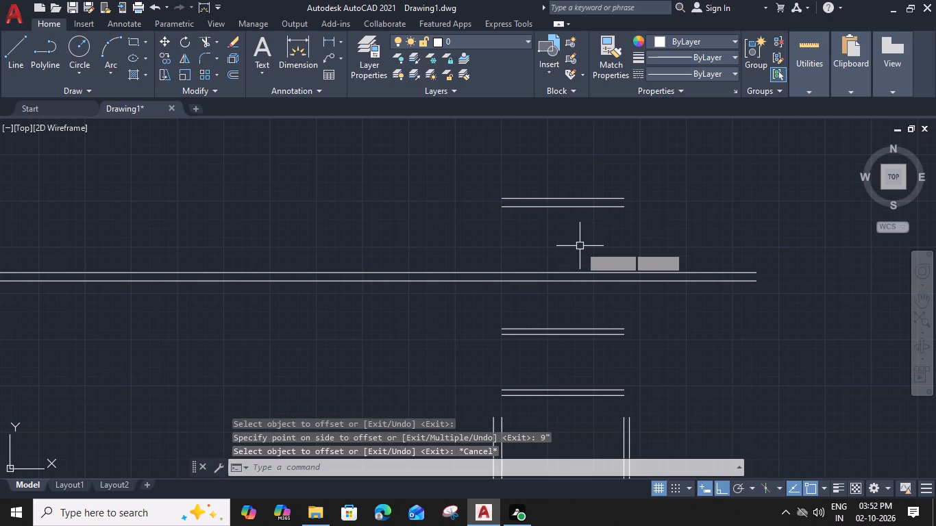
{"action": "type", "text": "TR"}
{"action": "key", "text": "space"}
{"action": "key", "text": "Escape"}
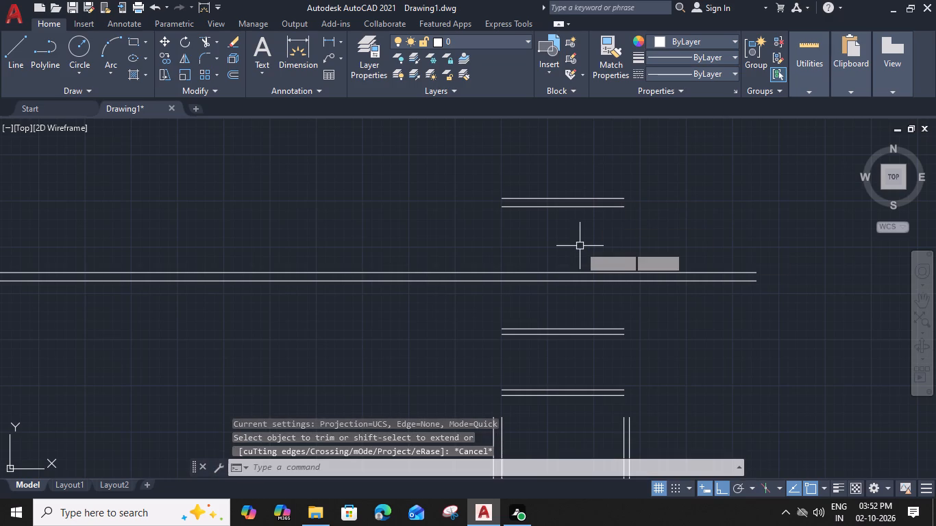
Delete the two long horizontal lines that cross the area of the new northeast rooms.
{"action": "scroll", "coordinate": [578, 258], "scroll_direction": "down", "scroll_amount": 3}
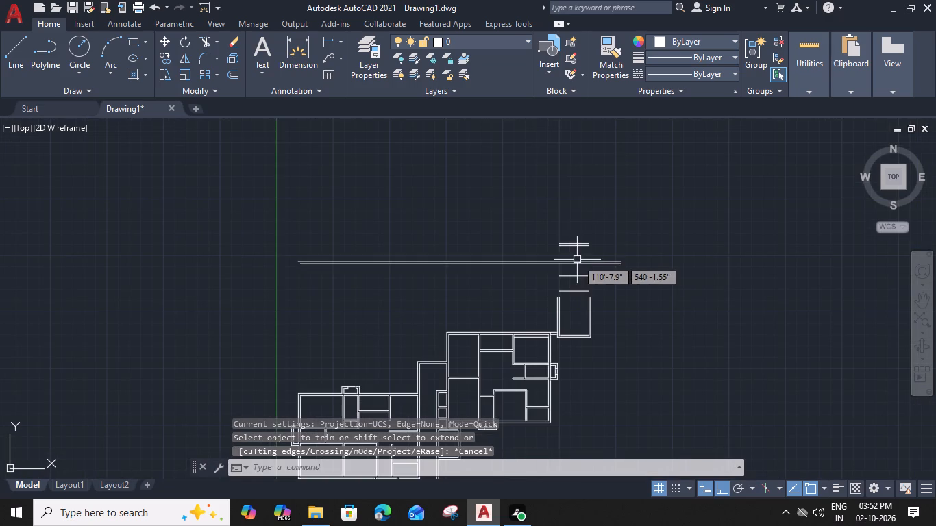
{"action": "left_click", "coordinate": [535, 247]}
{"action": "left_click", "coordinate": [493, 284]}
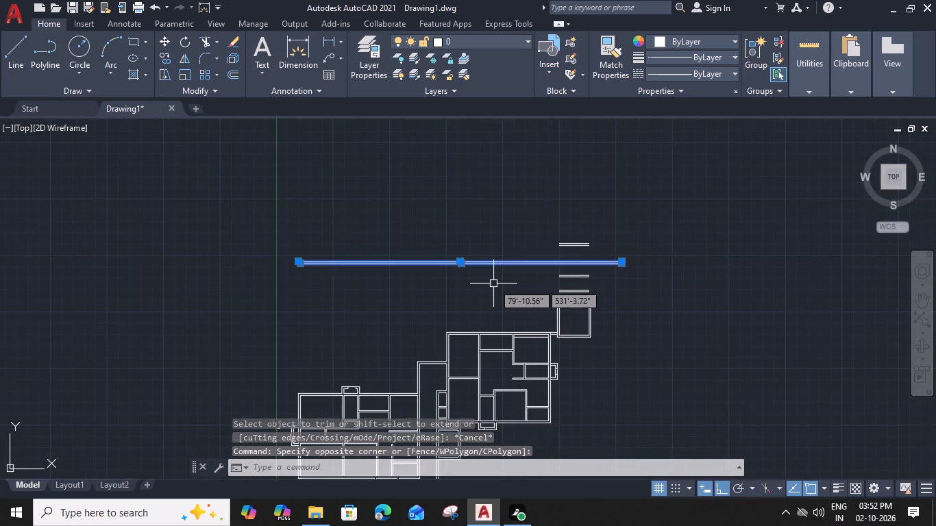
{"action": "key", "text": "Delete"}
Fillet the west wall's outer and inner lines with the matching lines of the northernmost wall, using multiple mode and zero radius.
{"action": "scroll", "coordinate": [574, 297], "scroll_direction": "up", "scroll_amount": 3}
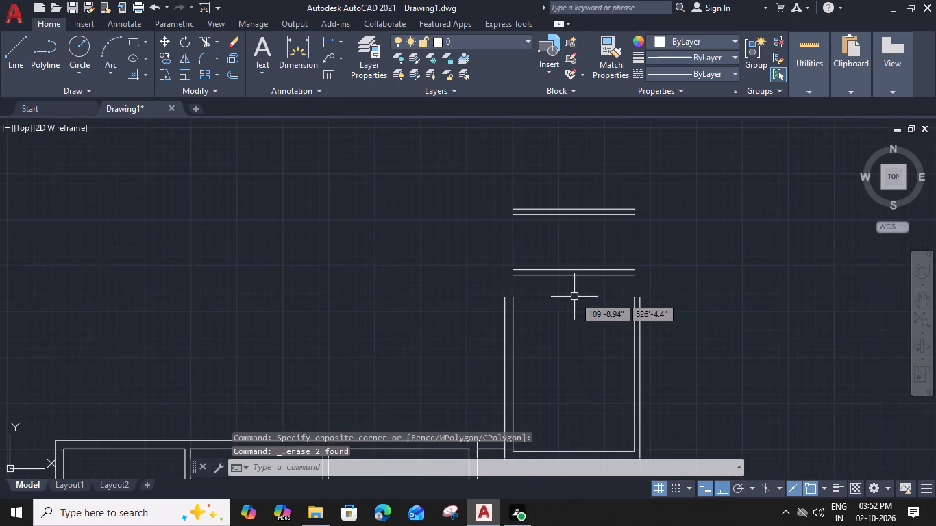
{"action": "scroll", "coordinate": [574, 297], "scroll_direction": "down", "scroll_amount": 2}
{"action": "type", "text": "F"}
{"action": "key", "text": "space"}
{"action": "type", "text": "M"}
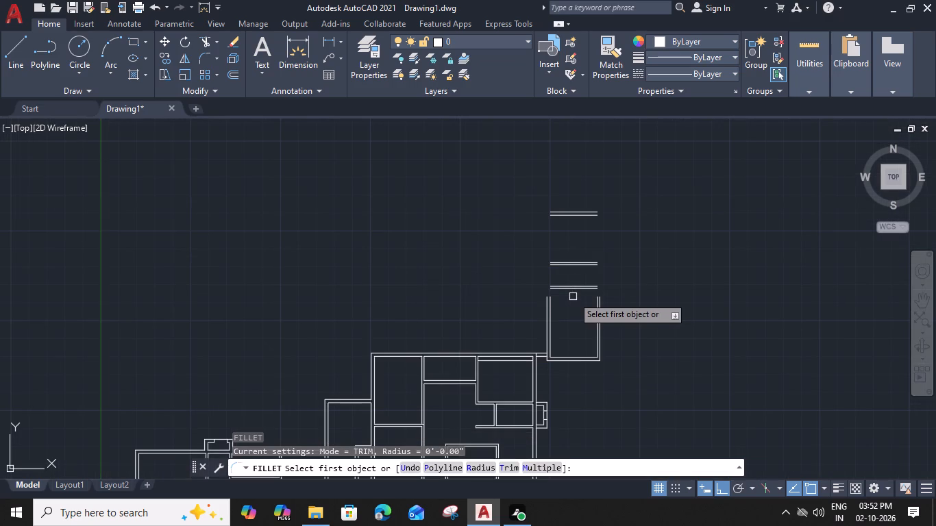
{"action": "key", "text": "space"}
{"action": "scroll", "coordinate": [551, 304], "scroll_direction": "up", "scroll_amount": 2}
{"action": "left_click", "coordinate": [541, 305]}
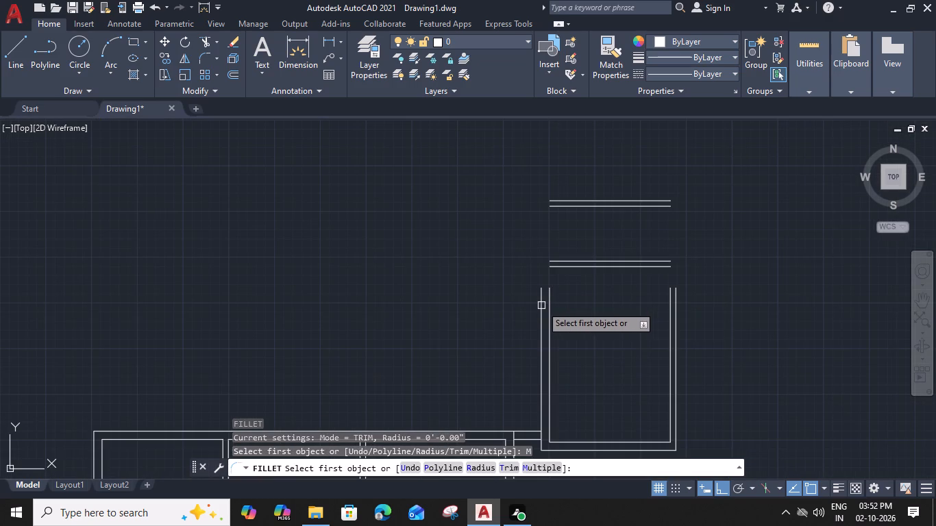
{"action": "scroll", "coordinate": [541, 305], "scroll_direction": "down", "scroll_amount": 3}
{"action": "left_click", "coordinate": [550, 245]}
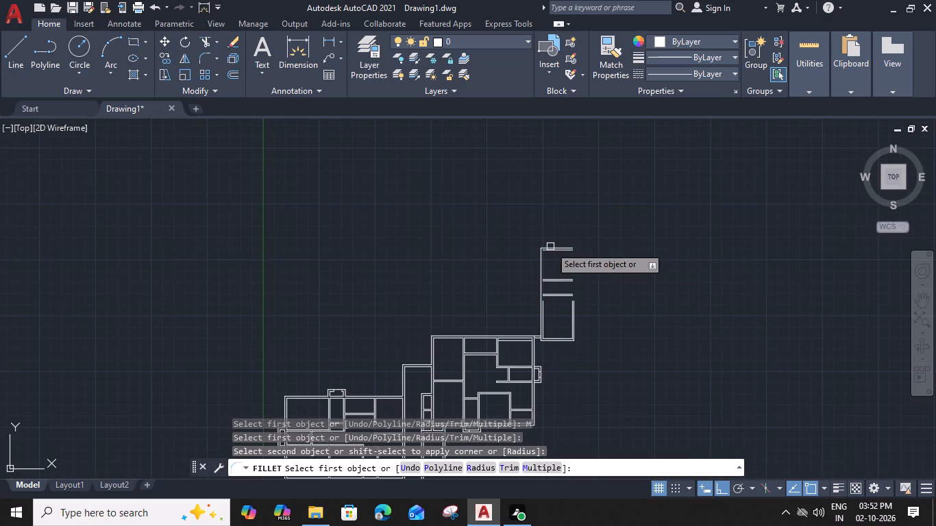
{"action": "scroll", "coordinate": [550, 303], "scroll_direction": "up", "scroll_amount": 2}
{"action": "left_click", "coordinate": [535, 305]}
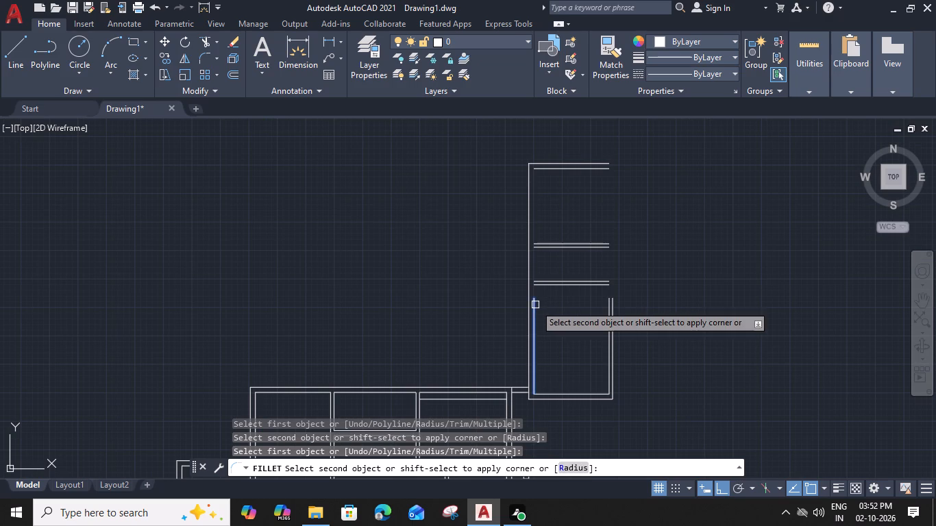
{"action": "left_click", "coordinate": [571, 167]}
{"action": "key", "text": "Escape"}
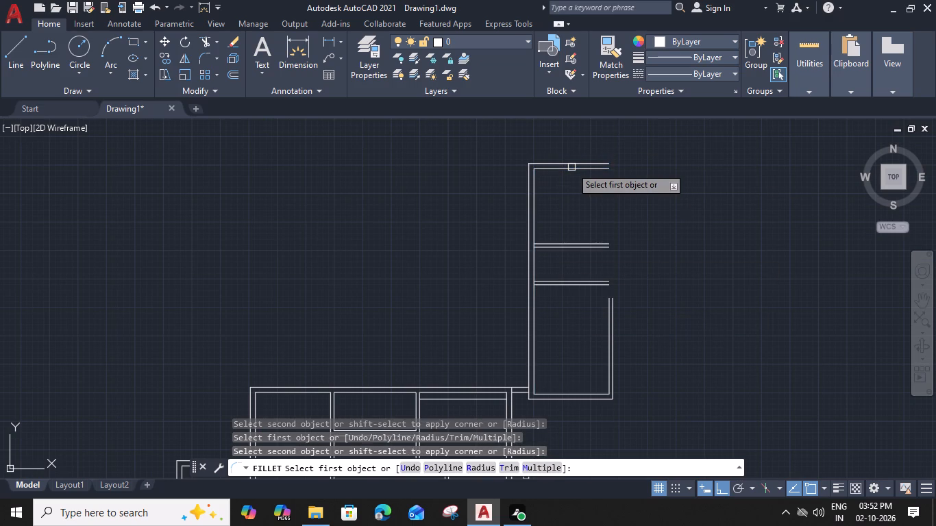
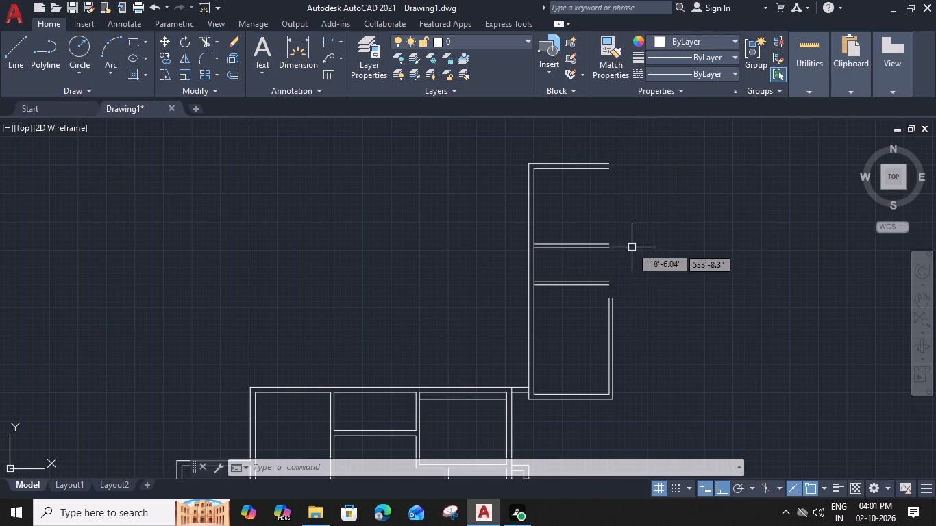
Trim the west wall's inner line where both partitions of the northeast block meet it, between each partition's paired lines.
{"action": "middle_click_drag", "start_coordinate": [622, 279], "coordinate": [720, 134]}
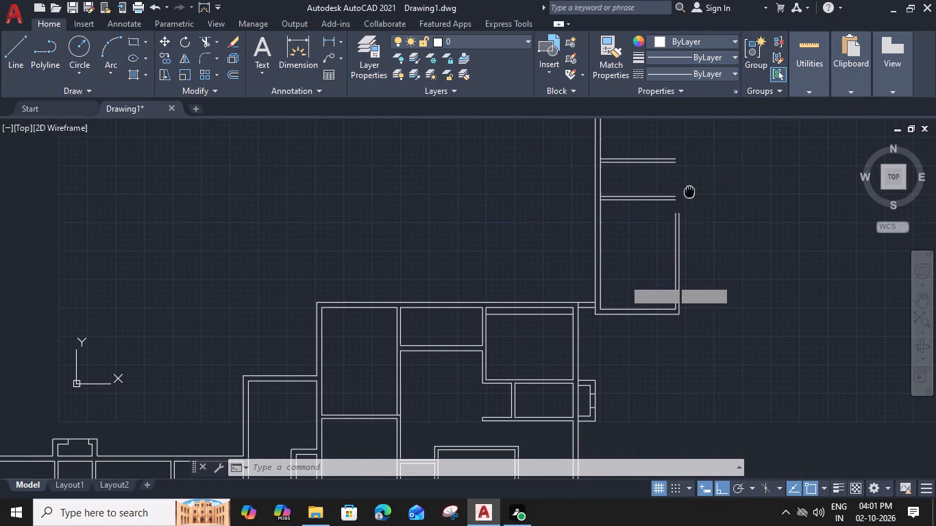
{"action": "scroll", "coordinate": [495, 363], "scroll_direction": "down", "scroll_amount": 2}
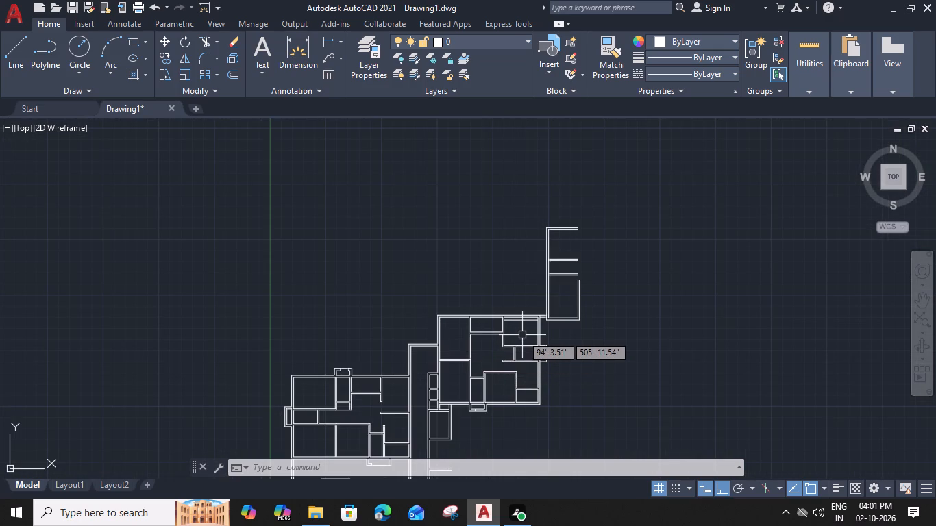
{"action": "middle_click_drag", "start_coordinate": [589, 319], "coordinate": [554, 320]}
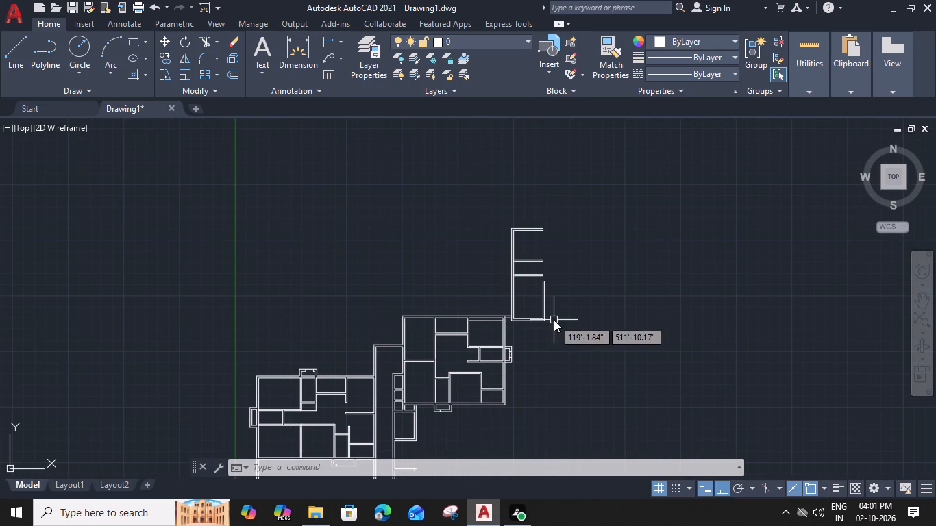
{"action": "scroll", "coordinate": [626, 214], "scroll_direction": "up", "scroll_amount": 2}
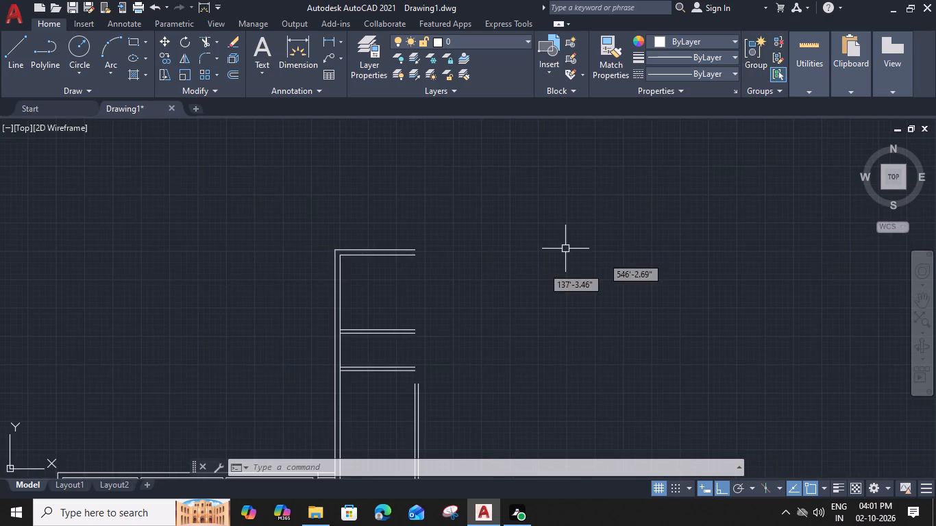
{"action": "middle_click_drag", "start_coordinate": [530, 280], "coordinate": [582, 217]}
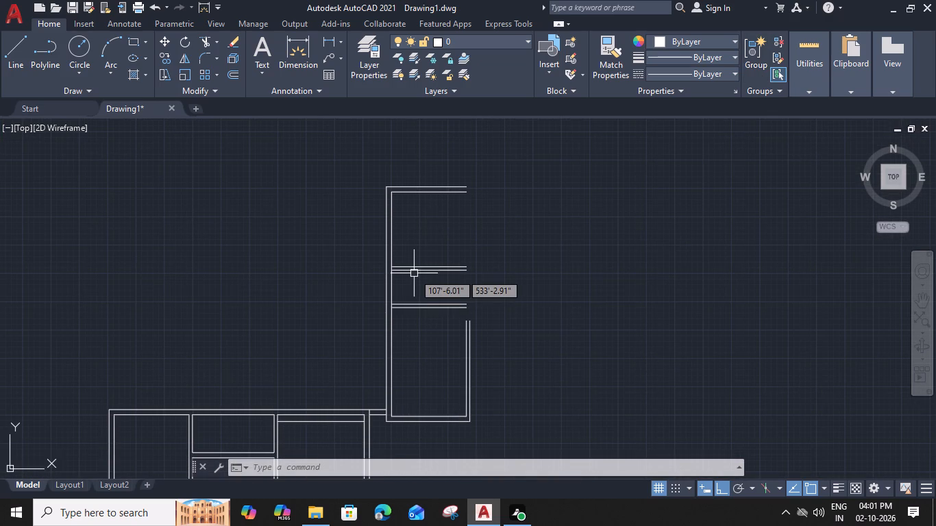
{"action": "type", "text": "TR"}
{"action": "key", "text": "space"}
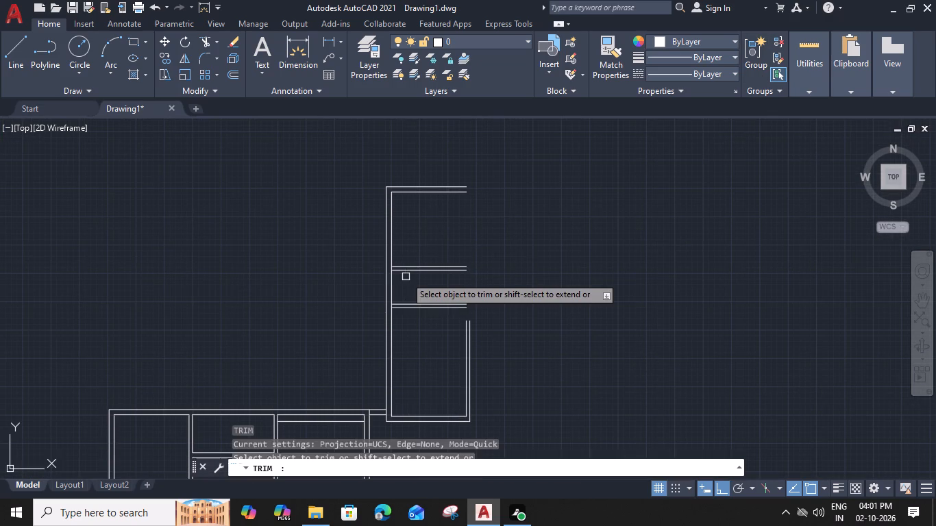
{"action": "scroll", "coordinate": [390, 280], "scroll_direction": "up", "scroll_amount": 3}
{"action": "left_click", "coordinate": [388, 255]}
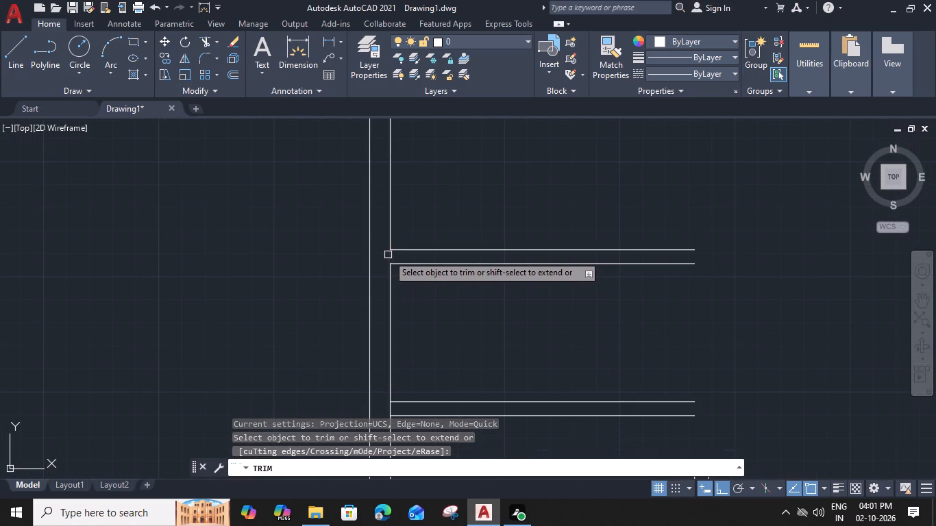
{"action": "scroll", "coordinate": [385, 354], "scroll_direction": "up", "scroll_amount": 1}
{"action": "middle_click_drag", "start_coordinate": [387, 353], "coordinate": [391, 264]}
{"action": "left_click", "coordinate": [399, 351]}
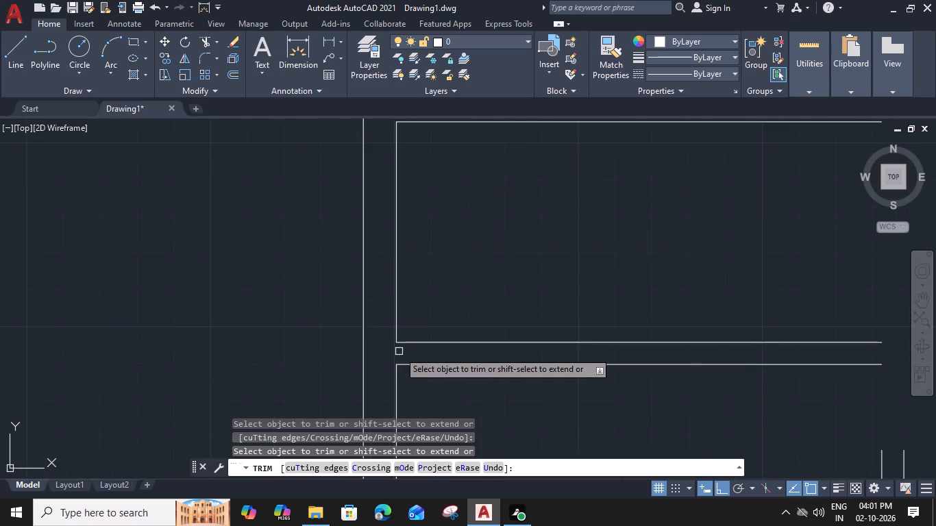
{"action": "scroll", "coordinate": [399, 351], "scroll_direction": "down", "scroll_amount": 4}
{"action": "key", "text": "Escape"}
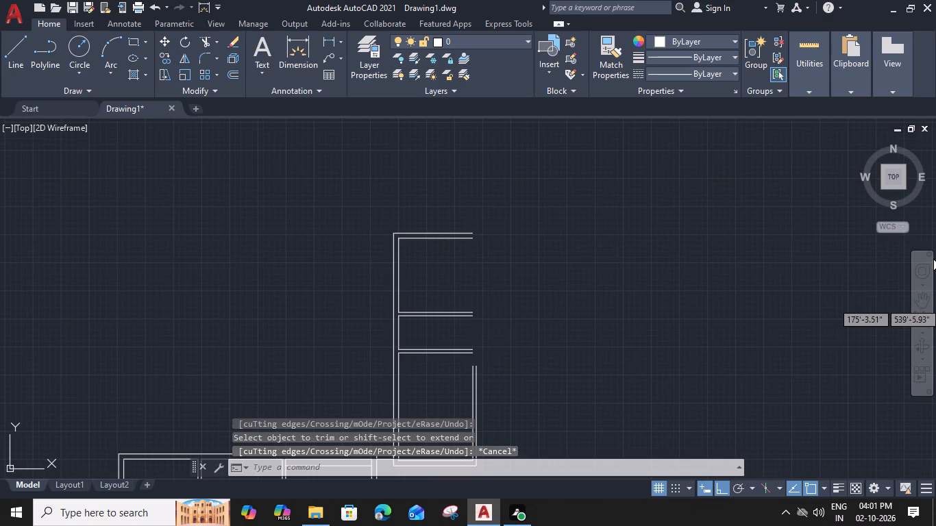
Offset the northernmost room's west inner wall line 11' east, then offset that copy 6" east to form the east wall.
{"action": "left_click", "coordinate": [399, 263]}
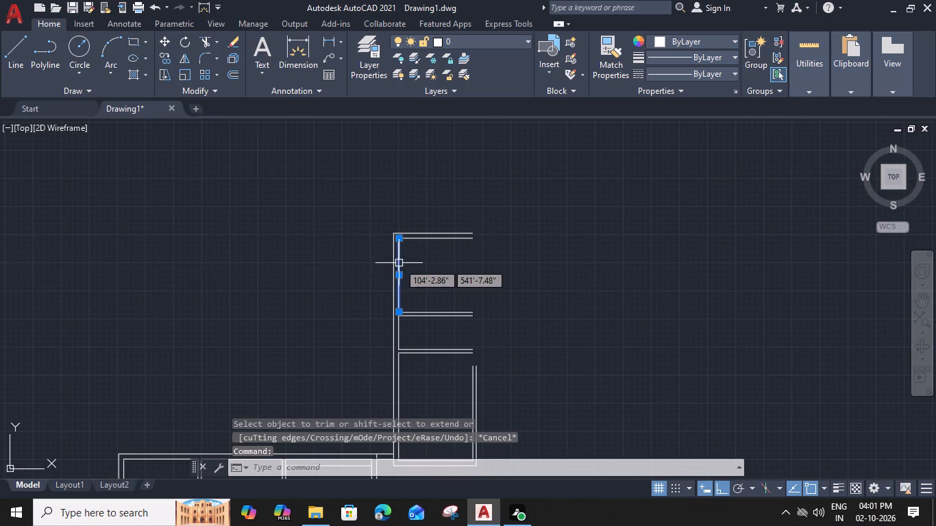
{"action": "type", "text": "O"}
{"action": "key", "text": "space"}
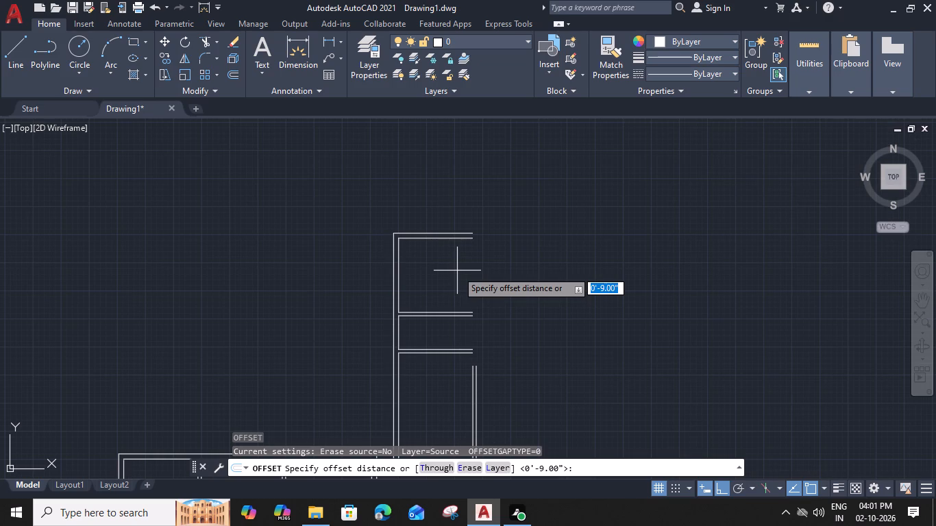
{"action": "key", "text": "1"}
{"action": "key", "text": "1"}
{"action": "key", "text": "semicolon"}
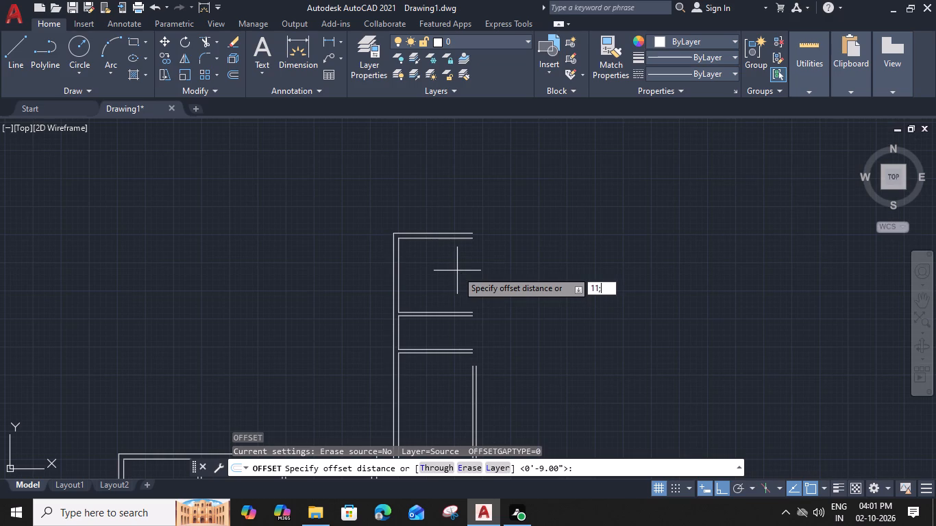
{"action": "key", "text": "BackSpace"}
{"action": "type", "text": "'"}
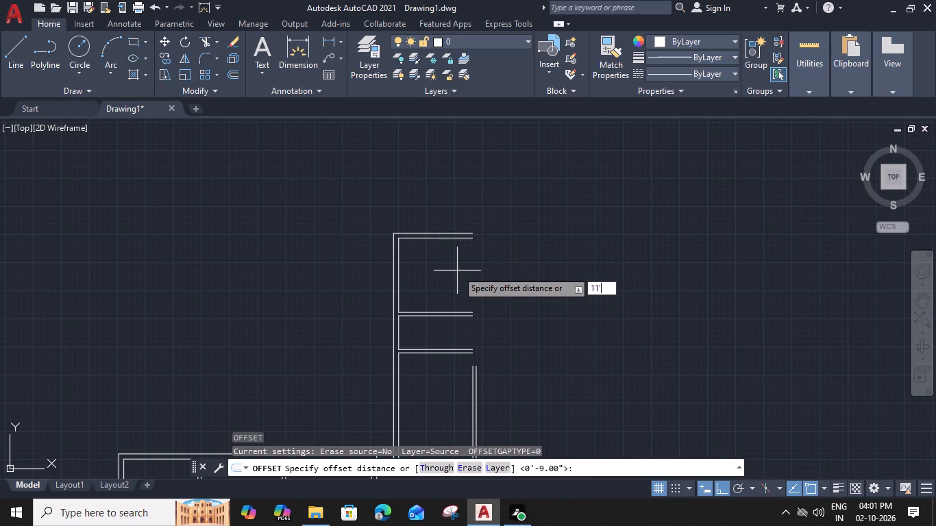
{"action": "key", "text": "space"}
{"action": "left_click", "coordinate": [467, 277]}
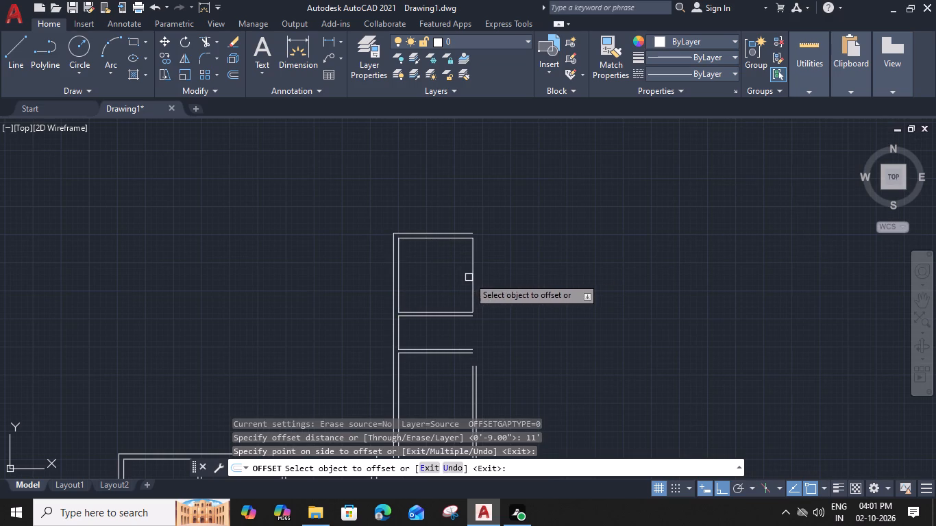
{"action": "left_click", "coordinate": [474, 281]}
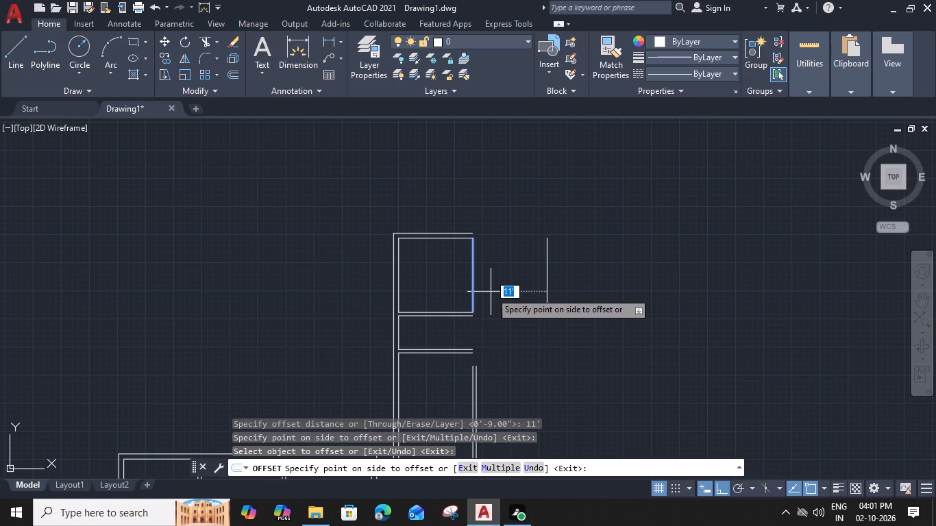
{"action": "key", "text": "6"}
{"action": "key", "text": "shift+quotedbl"}
{"action": "key", "text": "Return"}
Offset the narrow middle room's west inner wall line 9' east, then offset that copy 6" east.
{"action": "middle_click_drag", "start_coordinate": [489, 290], "coordinate": [439, 223]}
{"action": "left_click", "coordinate": [350, 262]}
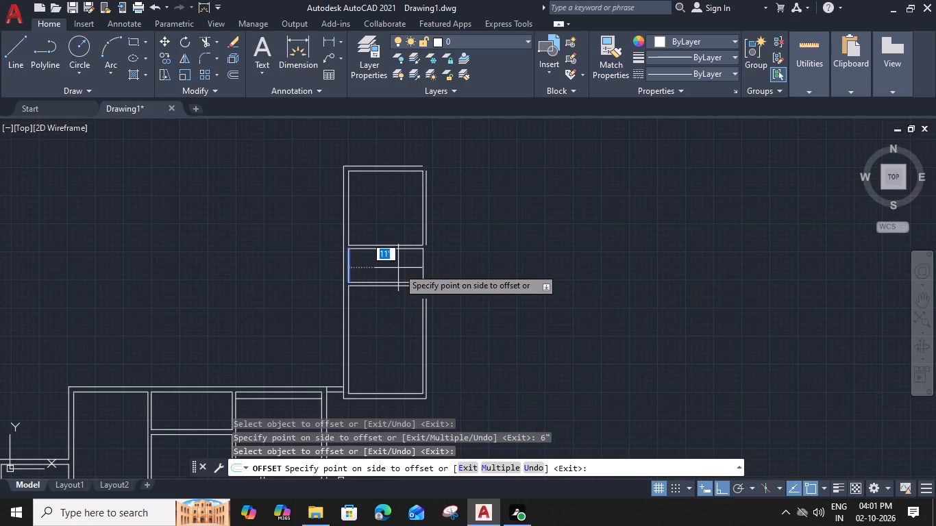
{"action": "type", "text": "9'"}
{"action": "key", "text": "space"}
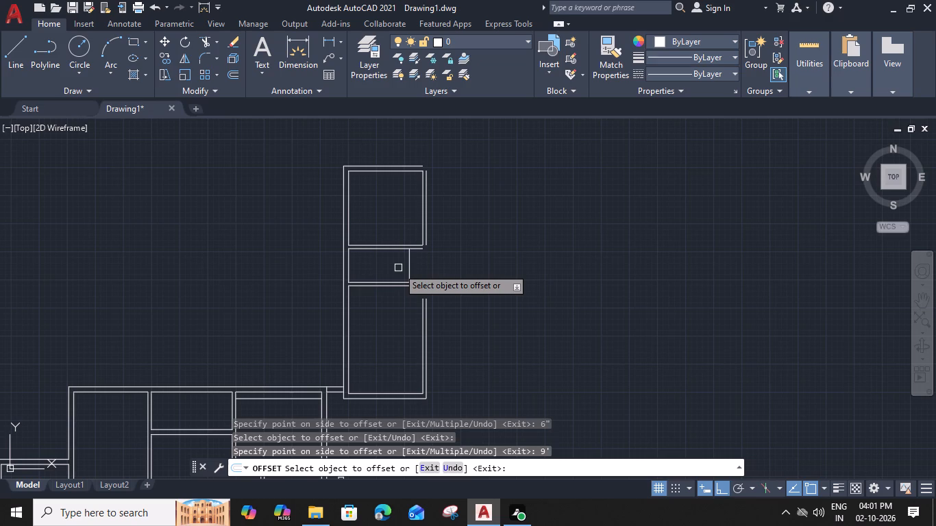
{"action": "left_click", "coordinate": [408, 266]}
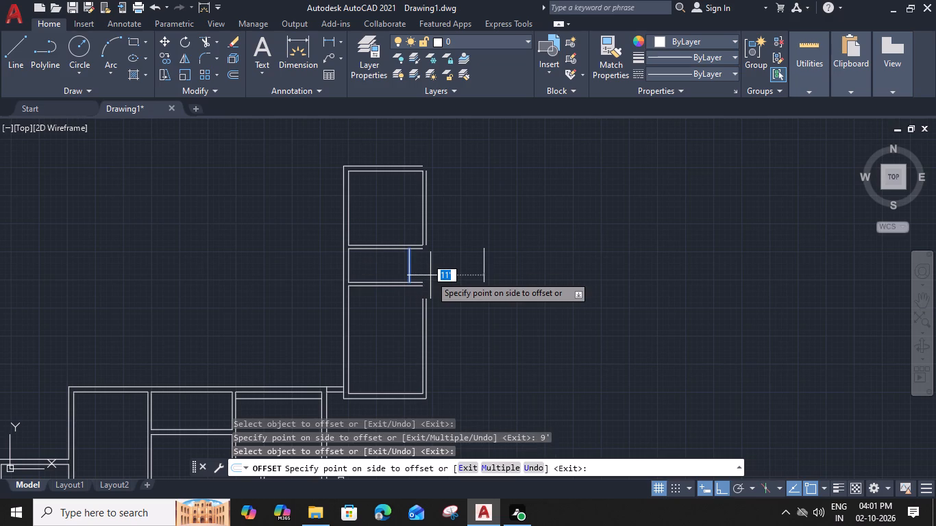
{"action": "key", "text": "6"}
{"action": "key", "text": "shift+quotedbl"}
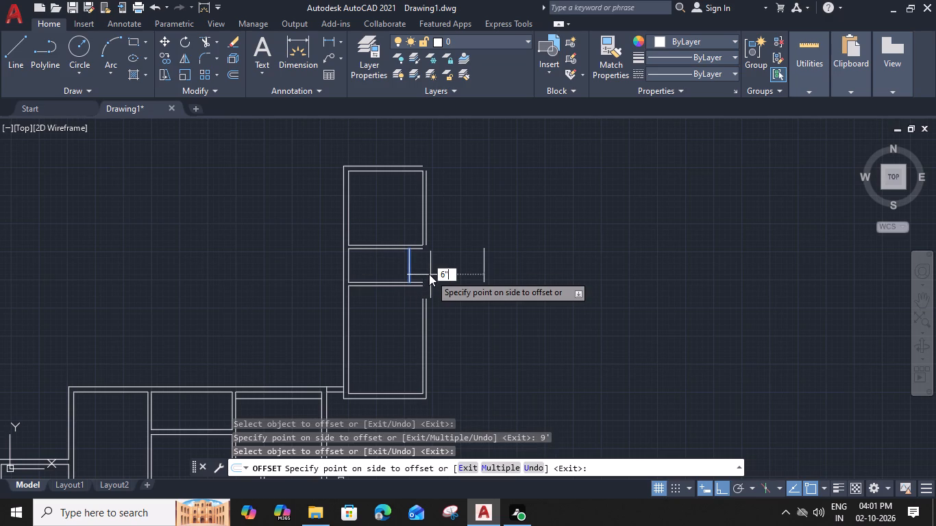
{"action": "key", "text": "Return"}
{"action": "middle_click_drag", "start_coordinate": [473, 244], "coordinate": [450, 243]}
{"action": "scroll", "coordinate": [450, 243], "scroll_direction": "up", "scroll_amount": 1}
{"action": "key", "text": "Escape"}
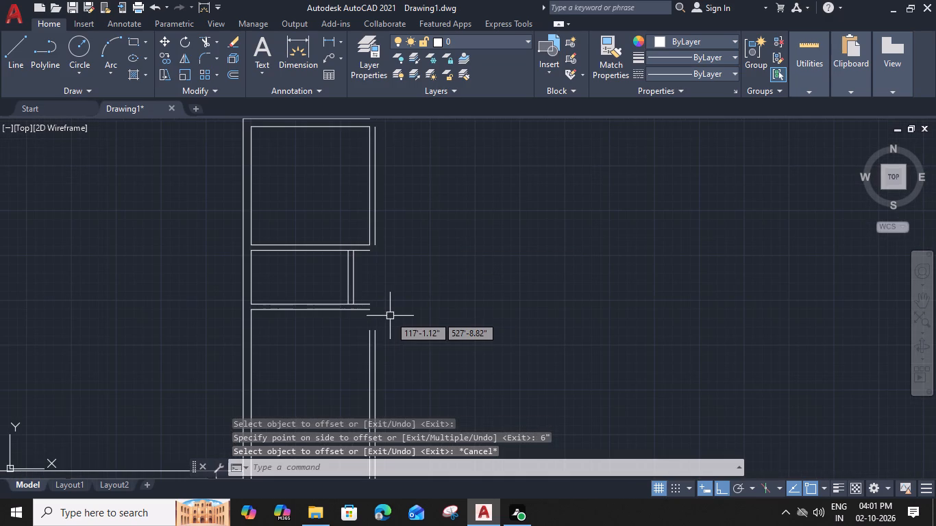
Fillet the southern room's inner and outer east wall lines with the lower partition's matching lines, using multiple mode.
{"action": "type", "text": "F"}
{"action": "key", "text": "space"}
{"action": "type", "text": "M"}
{"action": "key", "text": "space"}
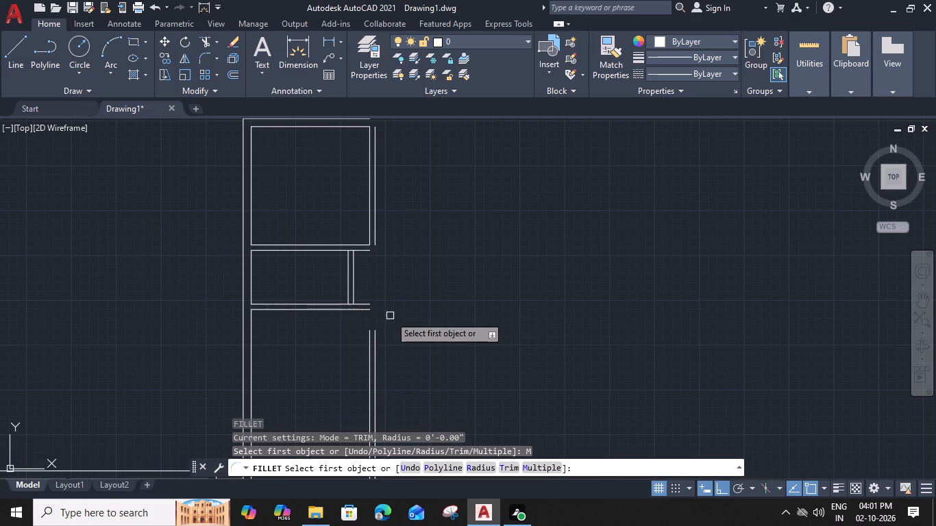
{"action": "left_click", "coordinate": [369, 349]}
{"action": "left_click", "coordinate": [366, 310]}
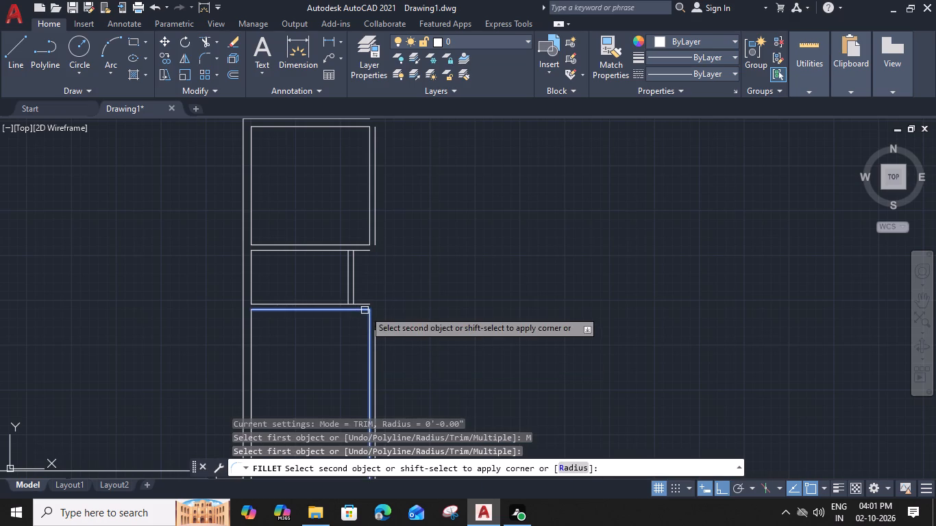
{"action": "left_click", "coordinate": [378, 338]}
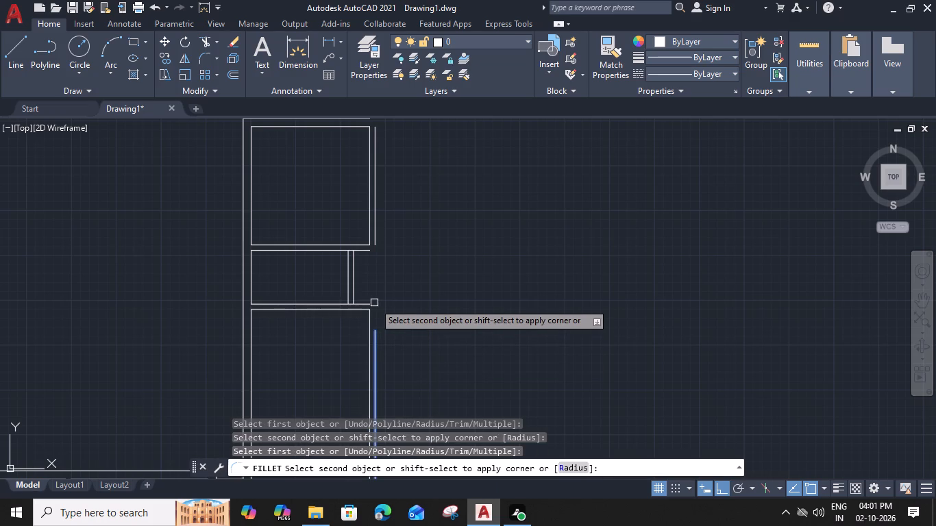
{"action": "left_click", "coordinate": [371, 302]}
Fillet the northernmost room's outer east wall line with the upper partition's lower line and the north wall's outer line.
{"action": "left_click", "coordinate": [365, 252]}
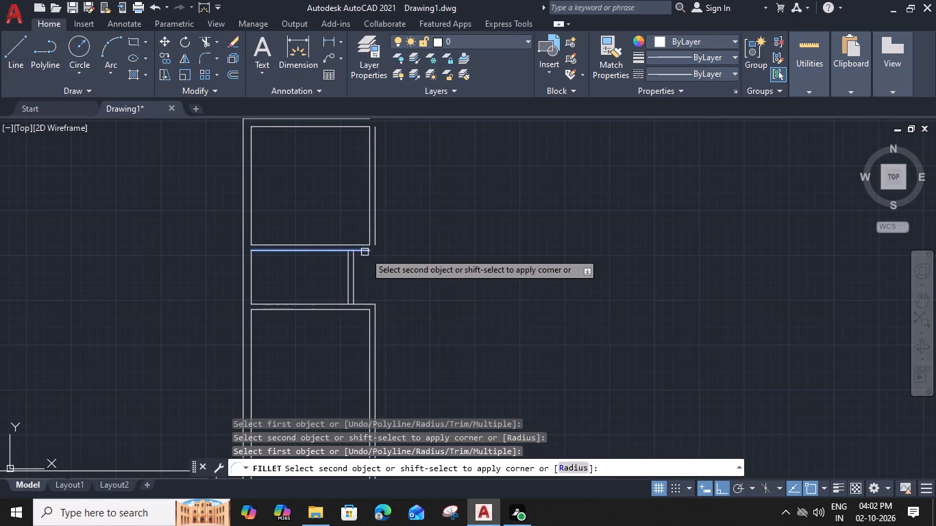
{"action": "left_click", "coordinate": [377, 236]}
{"action": "middle_click_drag", "start_coordinate": [441, 223], "coordinate": [354, 299]}
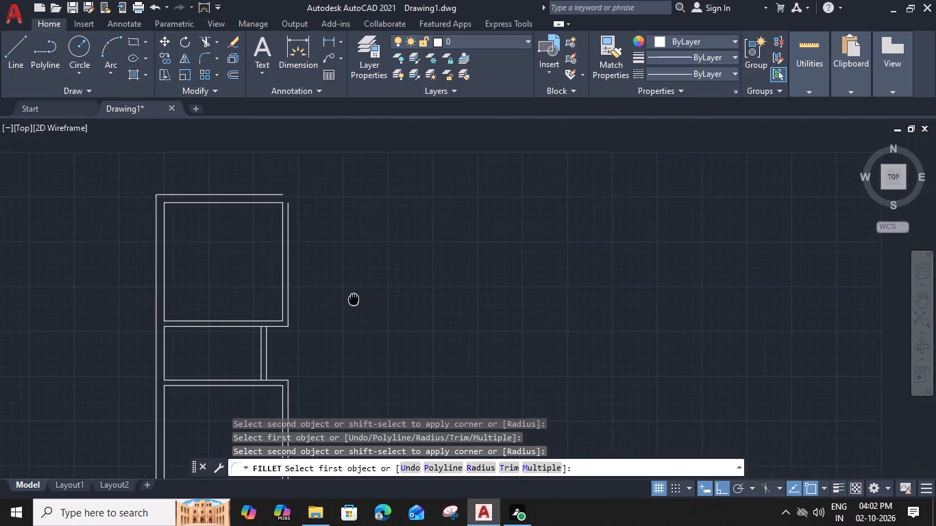
{"action": "middle_click_drag", "start_coordinate": [354, 299], "coordinate": [370, 311]}
{"action": "left_click", "coordinate": [307, 230]}
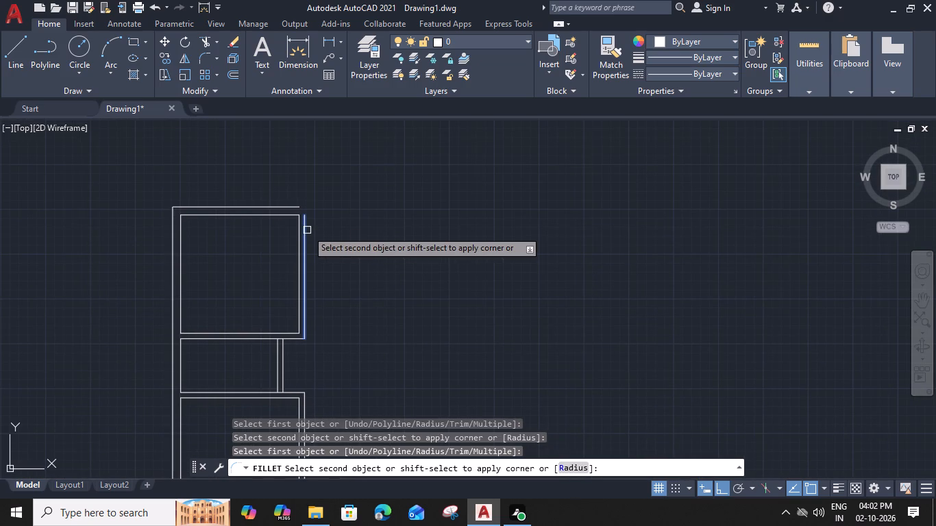
{"action": "left_click", "coordinate": [301, 209]}
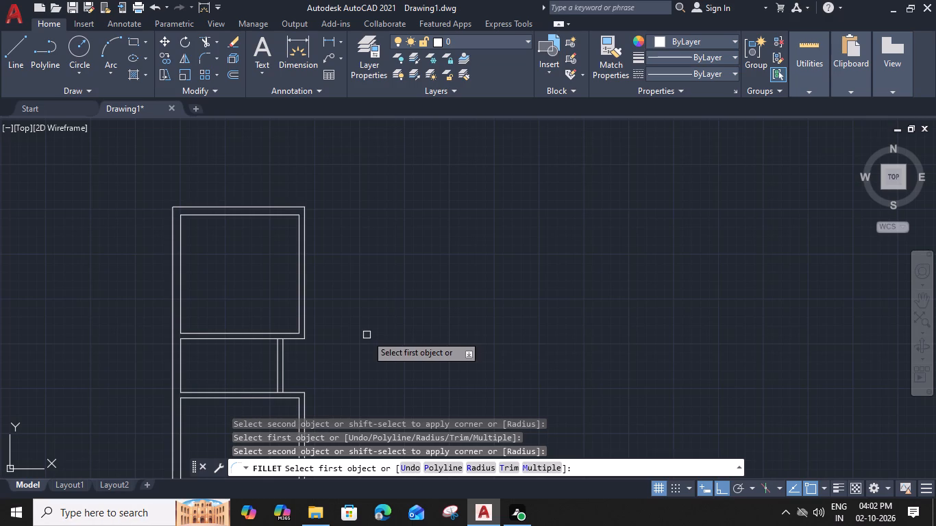
{"action": "key", "text": "Escape"}
Offset the northernmost room's outer east wall line 11' east, then offset that copy 6" east to form another wall.
{"action": "left_click", "coordinate": [302, 274]}
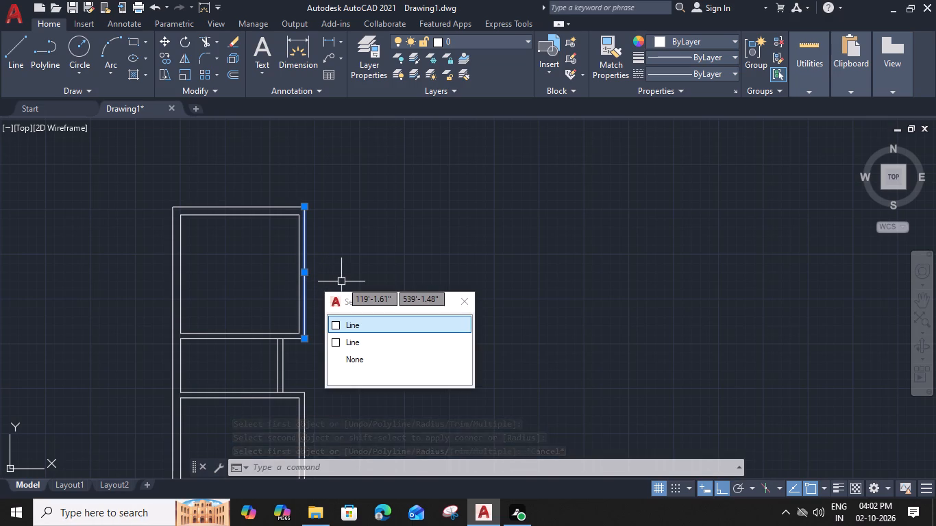
{"action": "type", "text": "O"}
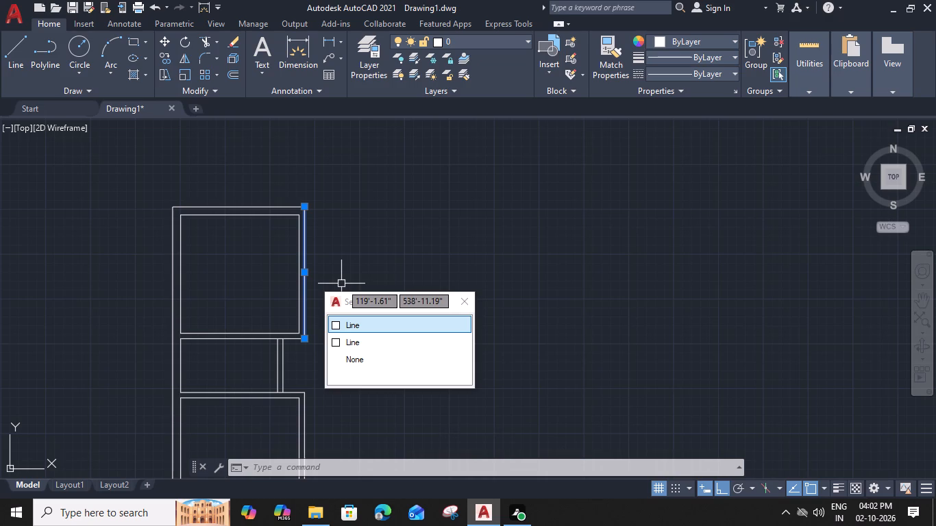
{"action": "key", "text": "space"}
{"action": "key", "text": "space"}
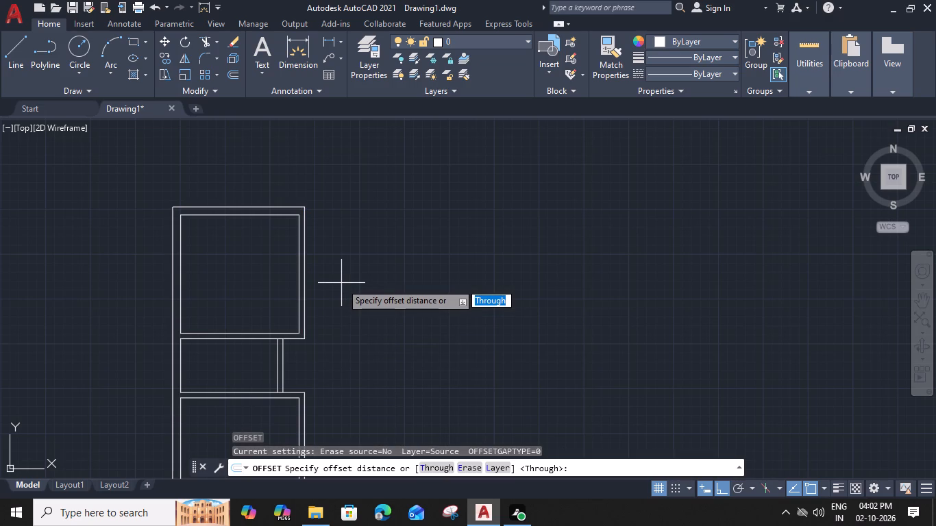
{"action": "type", "text": "11'"}
{"action": "key", "text": "space"}
{"action": "left_click", "coordinate": [347, 287]}
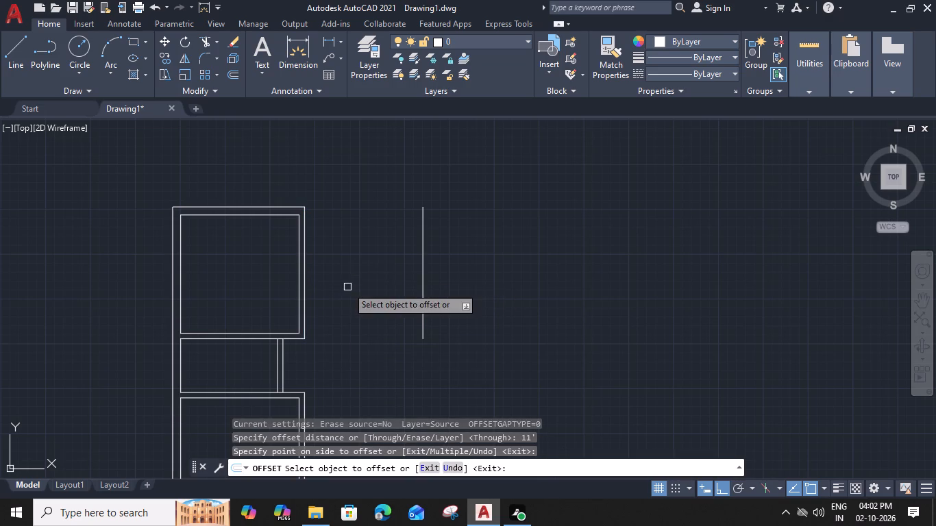
{"action": "left_click", "coordinate": [423, 290]}
{"action": "key", "text": "6"}
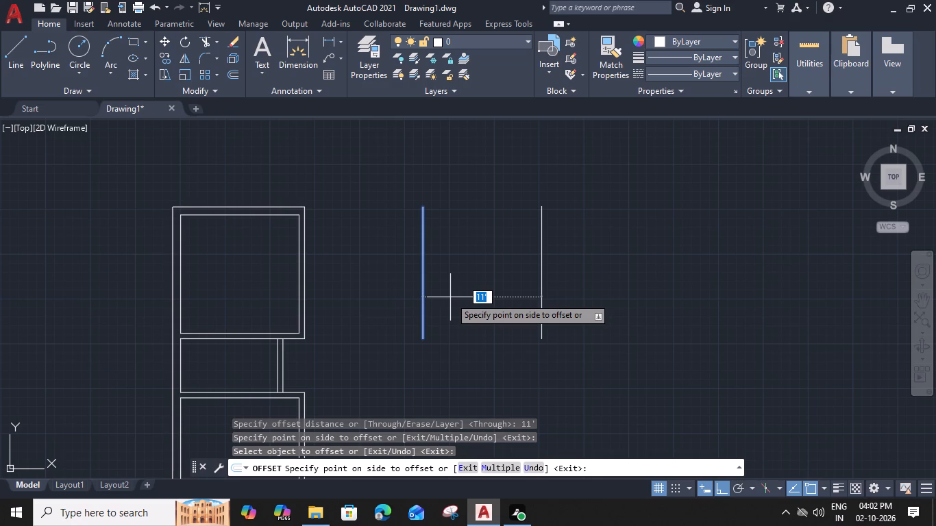
{"action": "key", "text": "shift+quotedbl"}
{"action": "key", "text": "Return"}
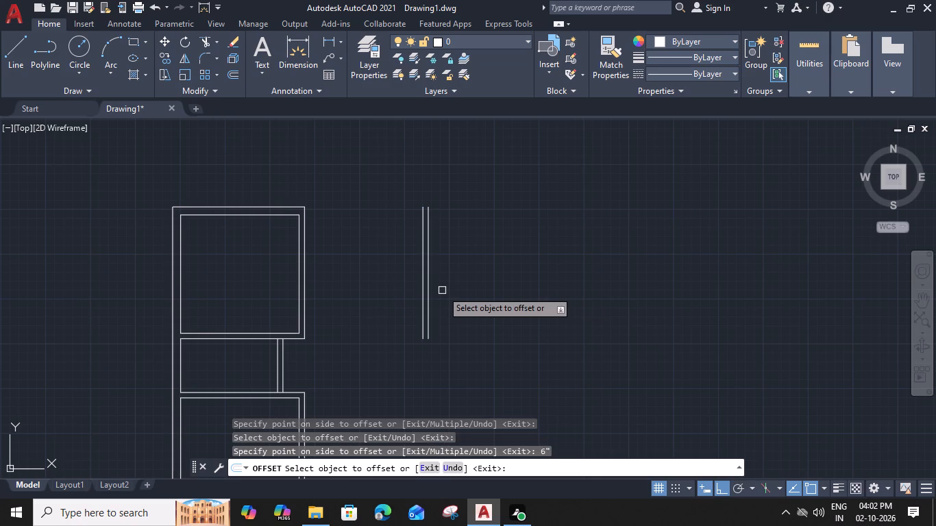
Offset the newest wall's east line 11'4" east, then offset that copy 9" east to form the easternmost wall.
{"action": "left_click", "coordinate": [429, 281]}
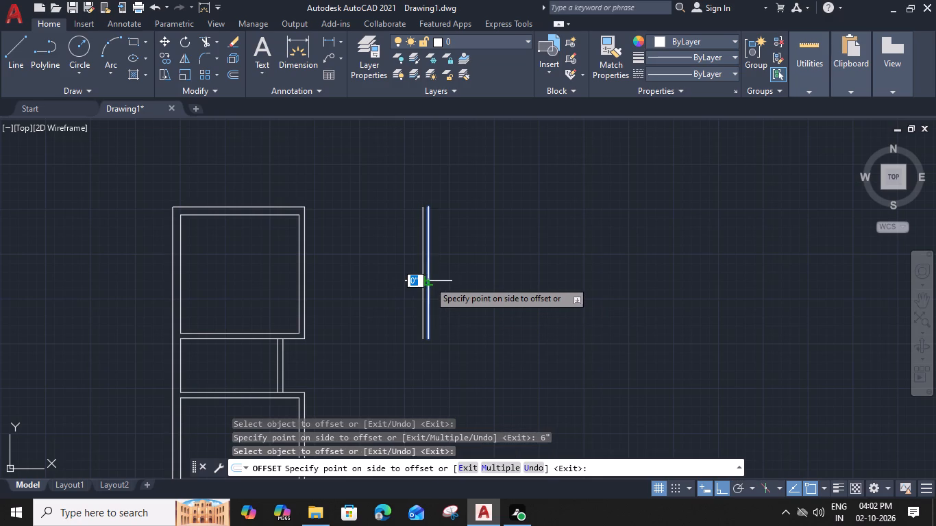
{"action": "type", "text": "11'5"}
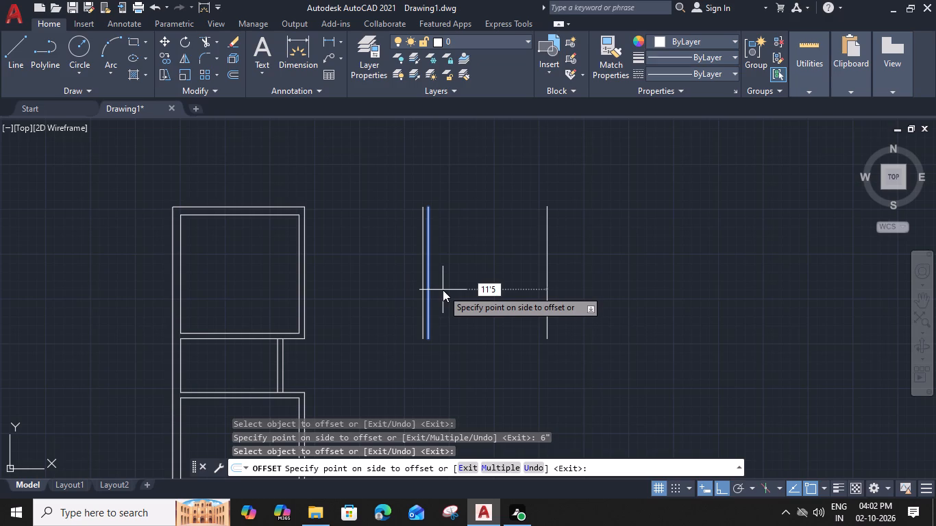
{"action": "key", "text": "BackSpace"}
{"action": "type", "text": "4\""}
{"action": "key", "text": "Return"}
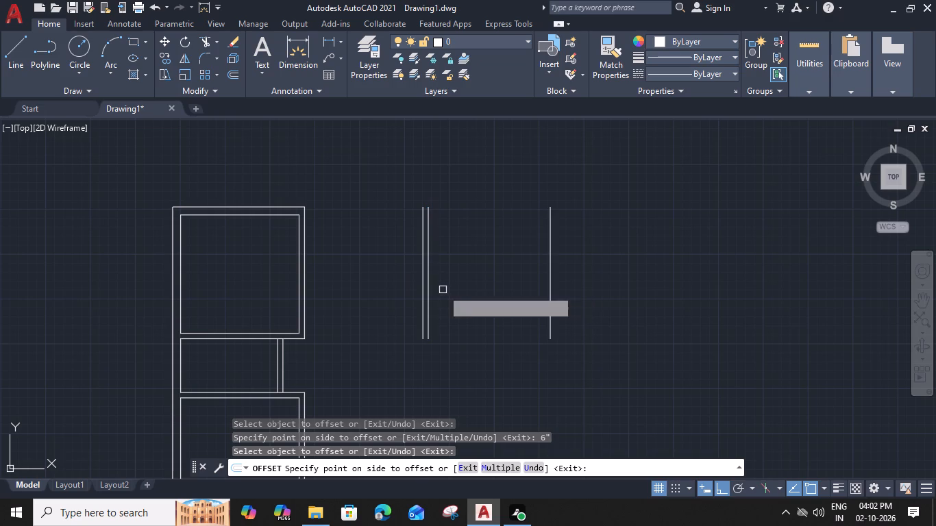
{"action": "left_click", "coordinate": [550, 287]}
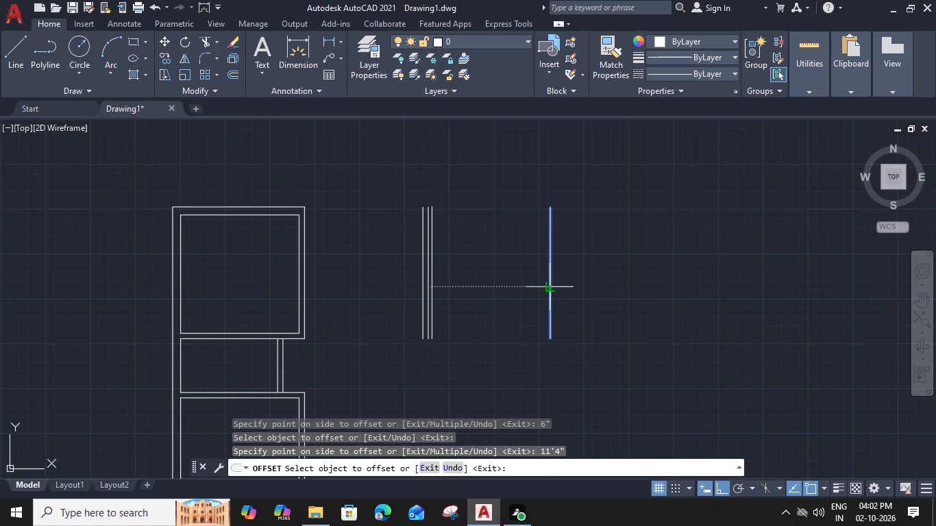
{"action": "type", "text": "9\""}
{"action": "key", "text": "Return"}
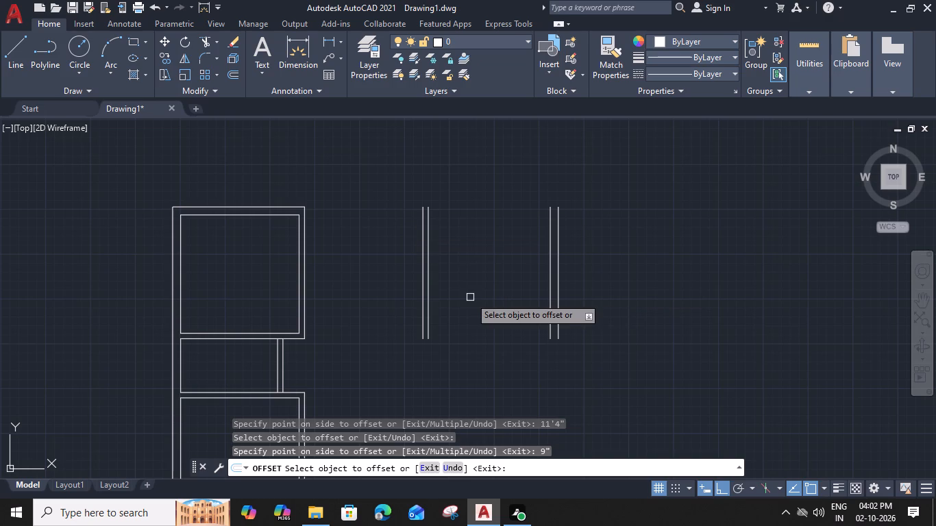
{"action": "key", "text": "Escape"}
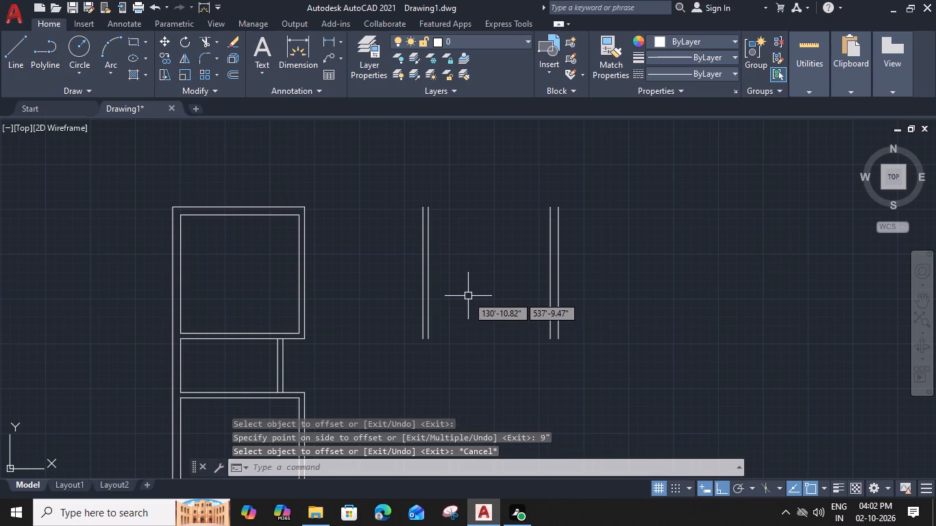
Extend the north wall's outer and inner lines east to meet the easternmost wall's outer and inner lines.
{"action": "type", "text": "EX"}
{"action": "key", "text": "space"}
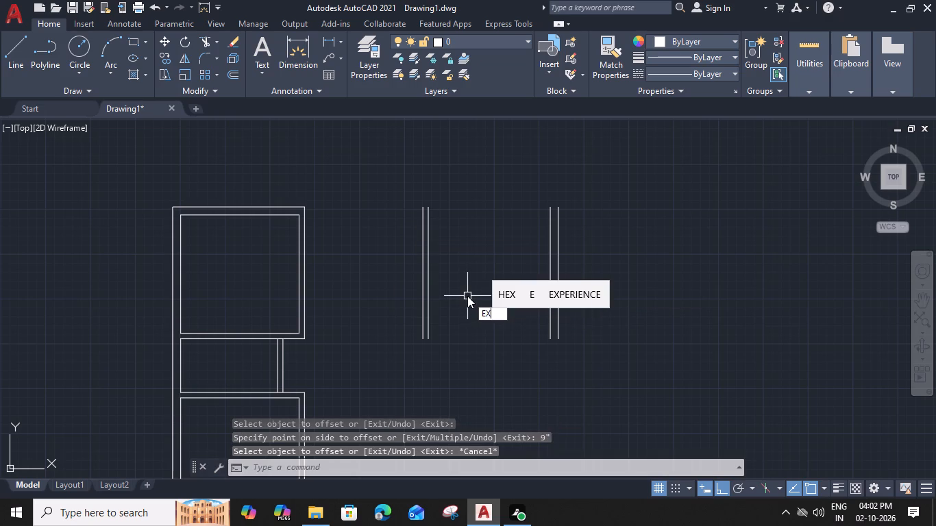
{"action": "left_click", "coordinate": [264, 220]}
{"action": "left_click", "coordinate": [290, 202]}
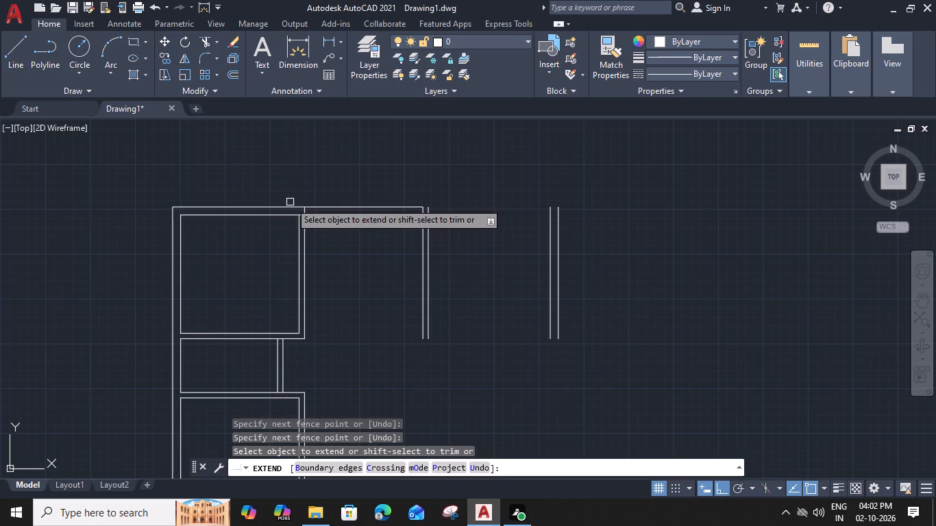
{"action": "left_click", "coordinate": [288, 216]}
{"action": "left_click", "coordinate": [359, 205]}
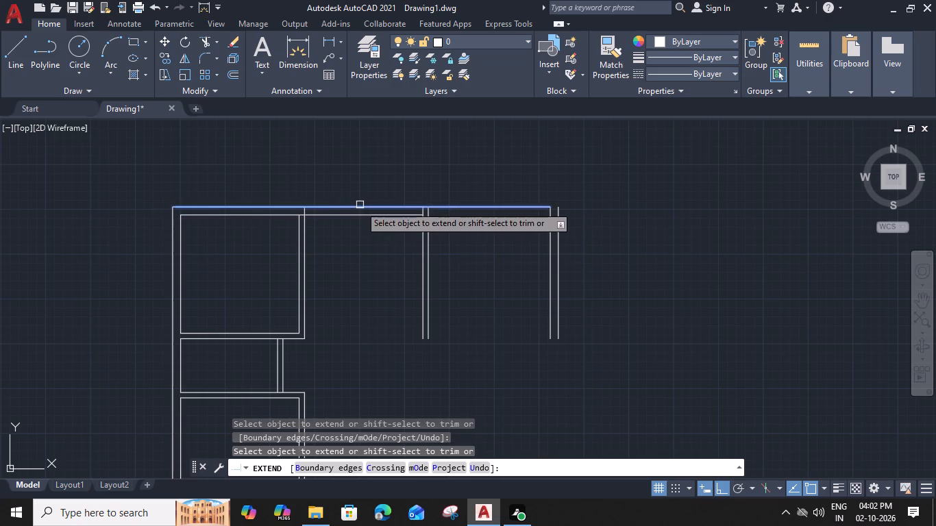
{"action": "left_click", "coordinate": [384, 200]}
{"action": "left_click", "coordinate": [386, 222]}
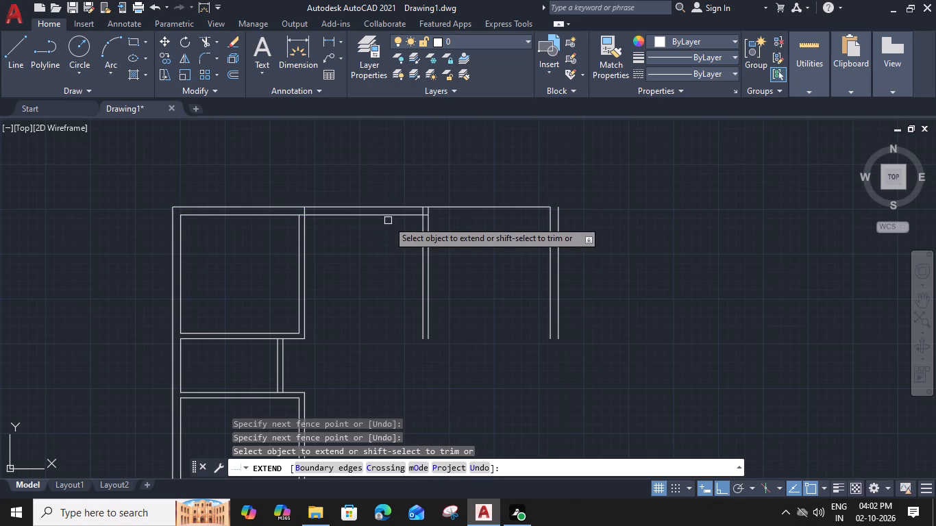
{"action": "left_click", "coordinate": [412, 216]}
{"action": "left_click", "coordinate": [478, 206]}
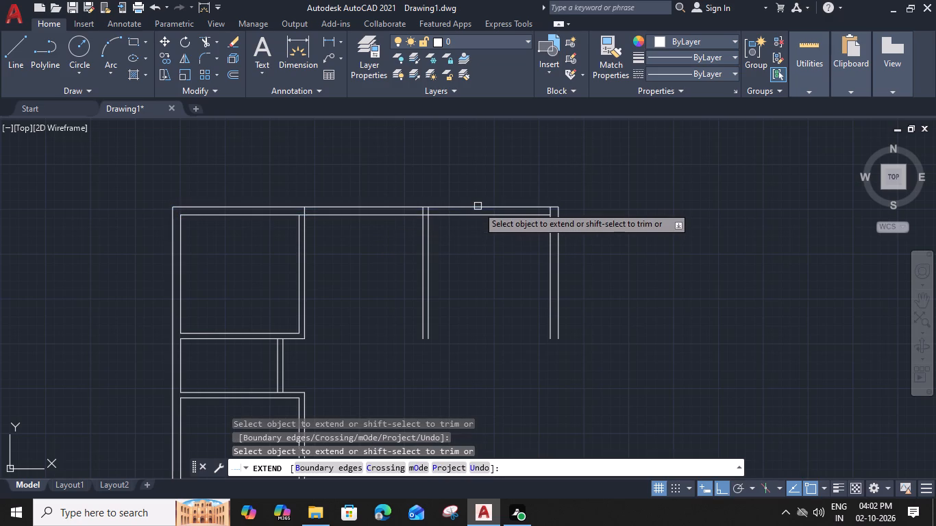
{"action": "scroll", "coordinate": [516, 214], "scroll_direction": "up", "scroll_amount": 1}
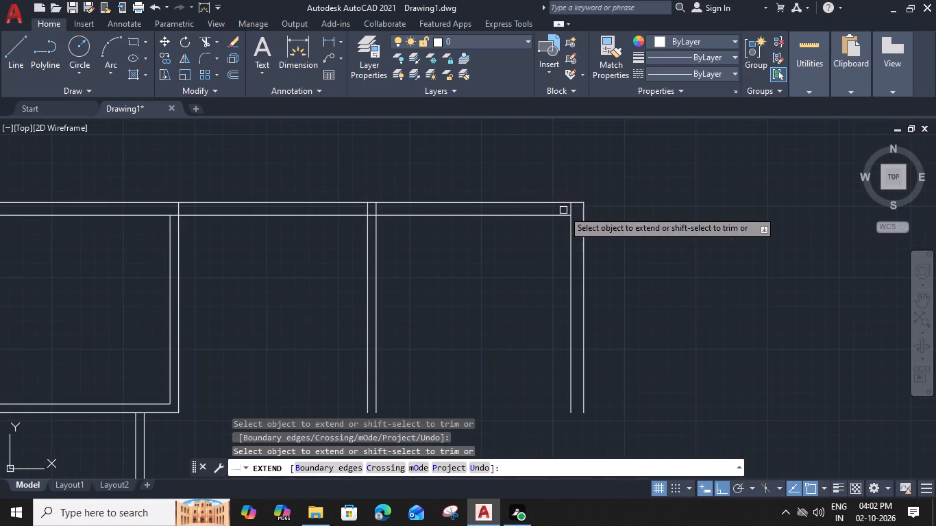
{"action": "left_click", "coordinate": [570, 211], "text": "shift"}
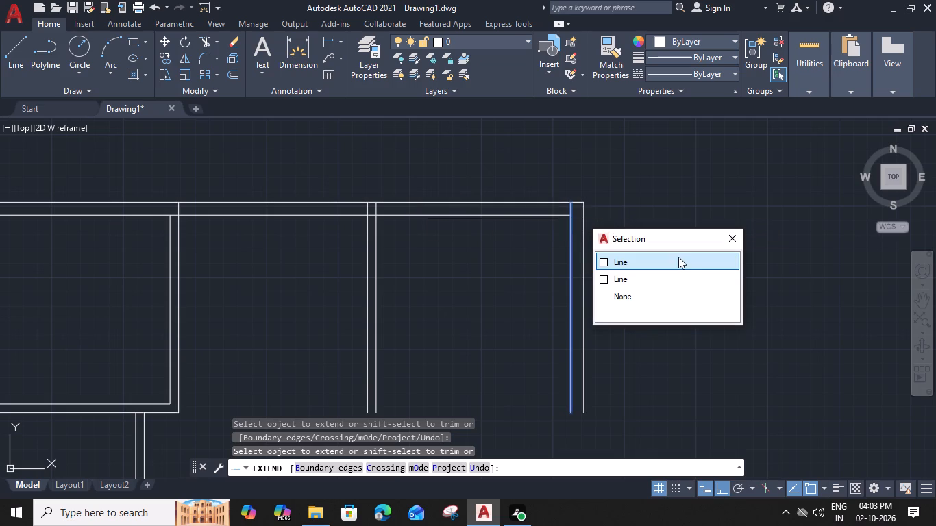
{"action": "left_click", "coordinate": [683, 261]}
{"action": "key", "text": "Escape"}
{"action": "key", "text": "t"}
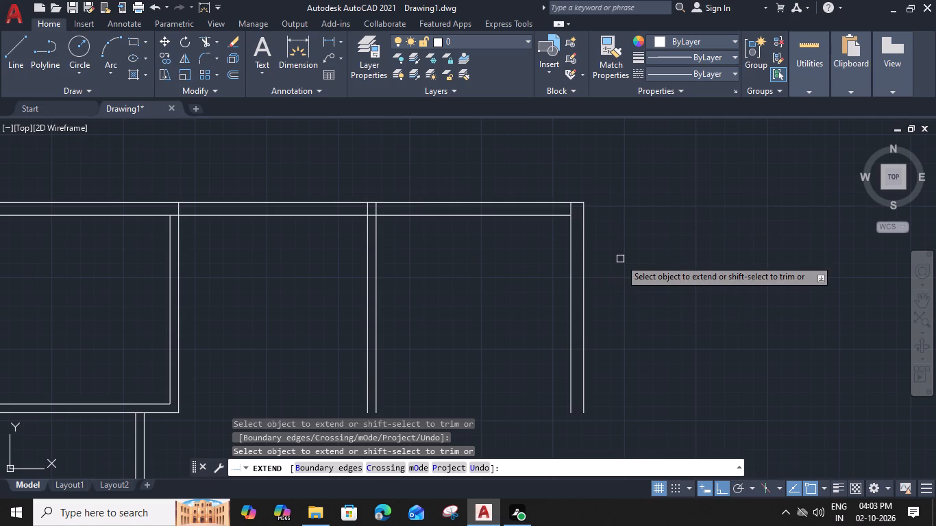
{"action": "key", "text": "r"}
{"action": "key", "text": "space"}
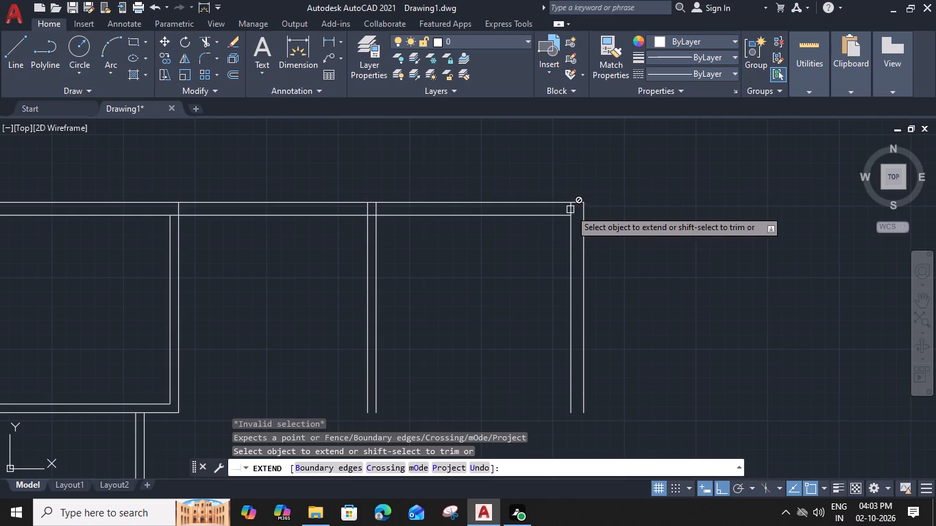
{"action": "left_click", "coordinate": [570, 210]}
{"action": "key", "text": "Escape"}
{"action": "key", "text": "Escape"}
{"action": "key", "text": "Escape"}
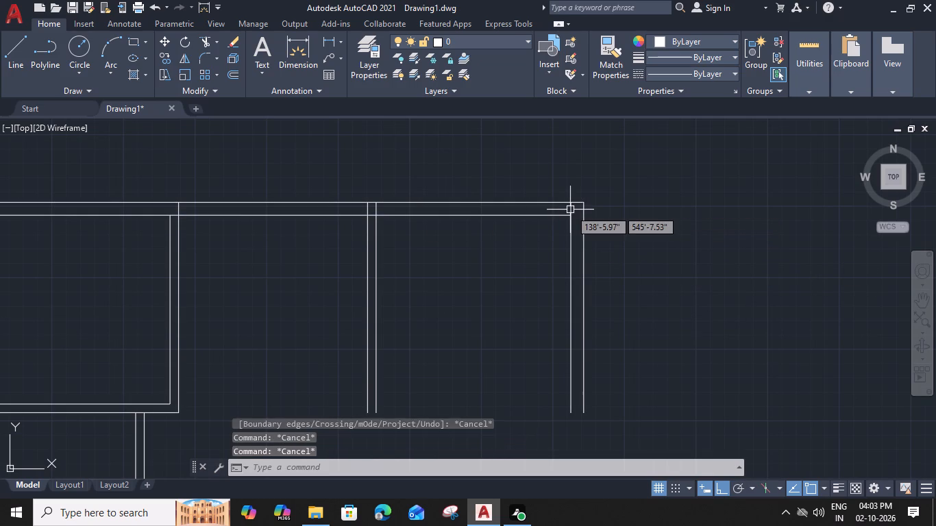
Trim the easternmost wall's inner line above the north wall's inner line, and clear the overlapping lines at the middle wall's north junction.
{"action": "type", "text": "TR"}
{"action": "key", "text": "space"}
{"action": "left_click", "coordinate": [570, 210]}
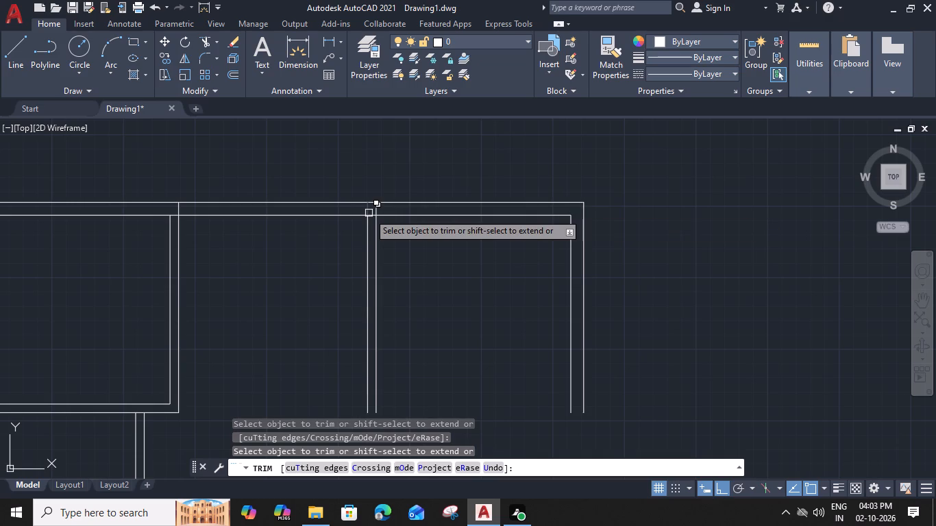
{"action": "scroll", "coordinate": [369, 210], "scroll_direction": "up", "scroll_amount": 3}
{"action": "left_click", "coordinate": [345, 203]}
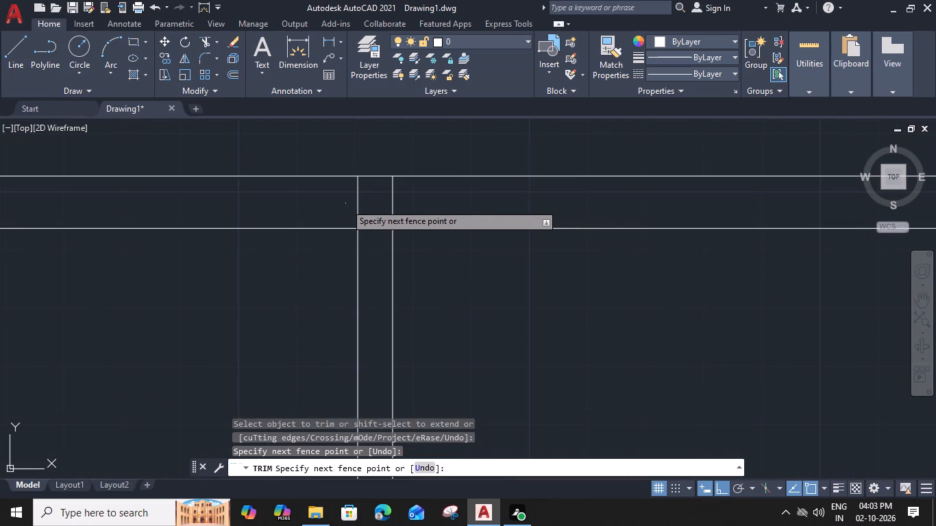
{"action": "left_click", "coordinate": [378, 242]}
{"action": "left_click", "coordinate": [395, 212]}
{"action": "scroll", "coordinate": [393, 215], "scroll_direction": "down", "scroll_amount": 2}
{"action": "middle_click_drag", "start_coordinate": [306, 270], "coordinate": [677, 247]}
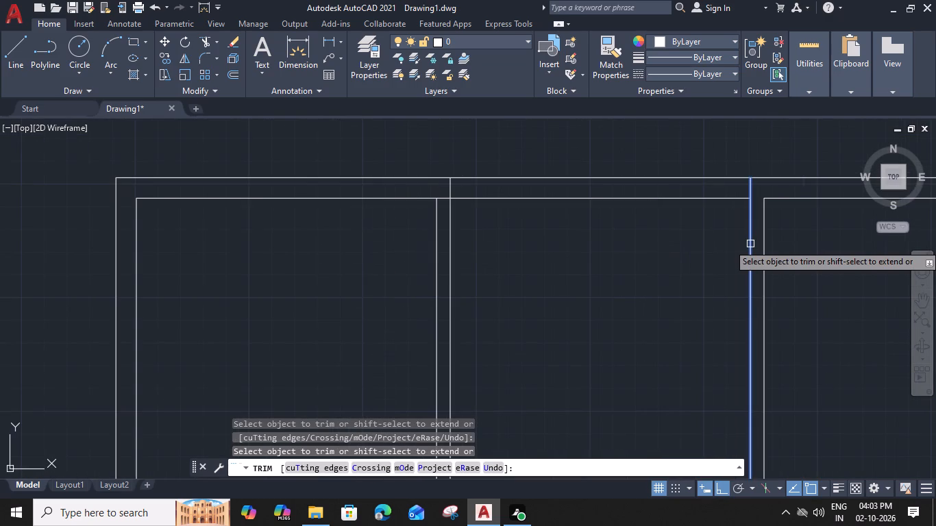
{"action": "left_click", "coordinate": [750, 244], "text": "shift"}
Trim the north wall's inner line between the northernmost room's two east wall lines.
{"action": "scroll", "coordinate": [436, 199], "scroll_direction": "up", "scroll_amount": 2}
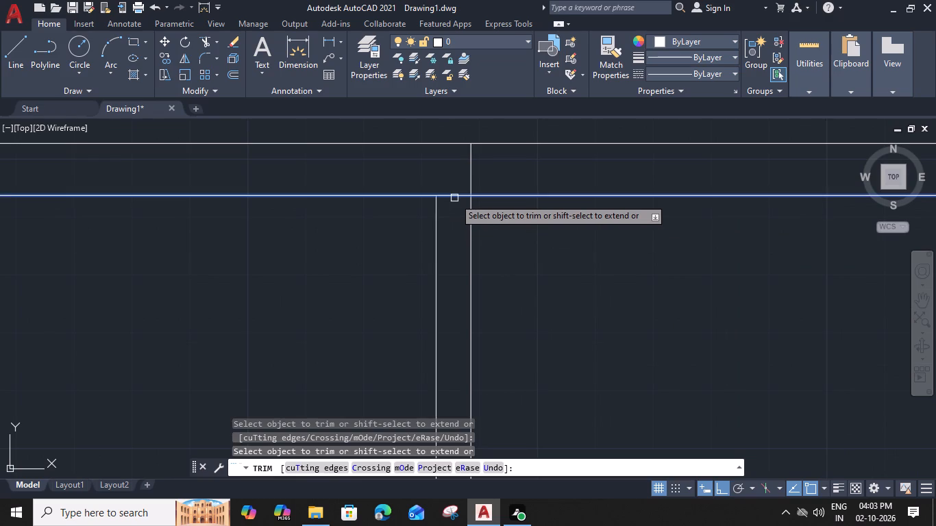
{"action": "left_click", "coordinate": [454, 198], "text": "shift"}
{"action": "left_click", "coordinate": [454, 198]}
{"action": "scroll", "coordinate": [454, 198], "scroll_direction": "down", "scroll_amount": 3}
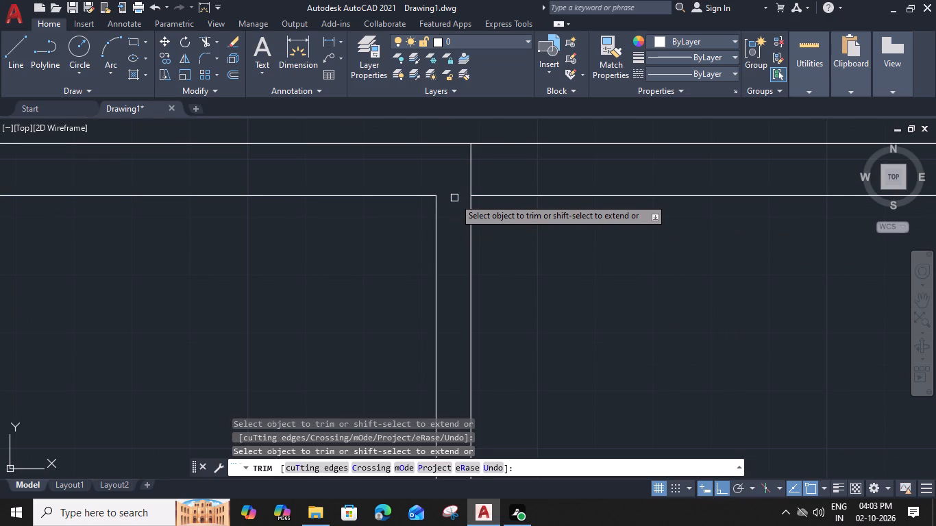
{"action": "scroll", "coordinate": [658, 182], "scroll_direction": "up", "scroll_amount": 2}
{"action": "left_click", "coordinate": [639, 223]}
{"action": "scroll", "coordinate": [639, 223], "scroll_direction": "down", "scroll_amount": 2}
{"action": "key", "text": "Escape"}
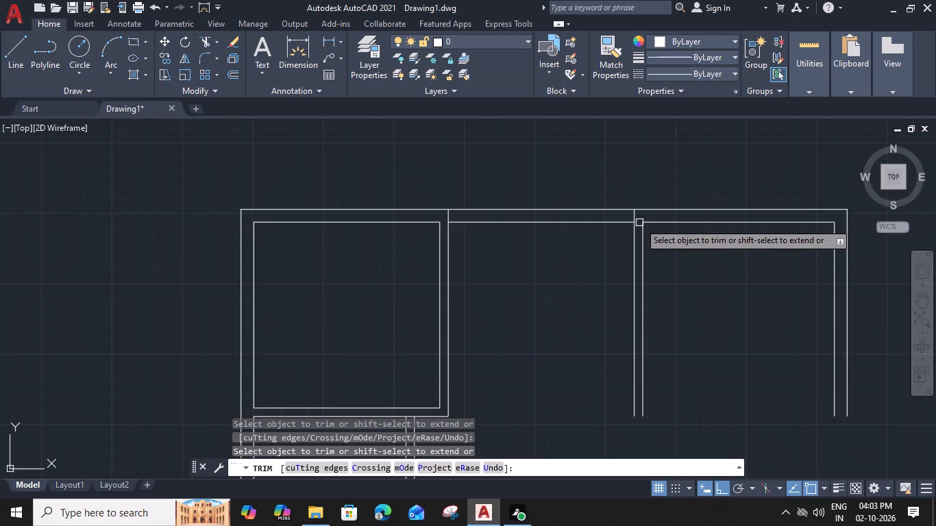
Offset the north wall's inner line in the middle bay 5'4" south, then offset that copy 6" south to form a partition.
{"action": "left_click", "coordinate": [590, 222]}
{"action": "type", "text": "O"}
{"action": "key", "text": "space"}
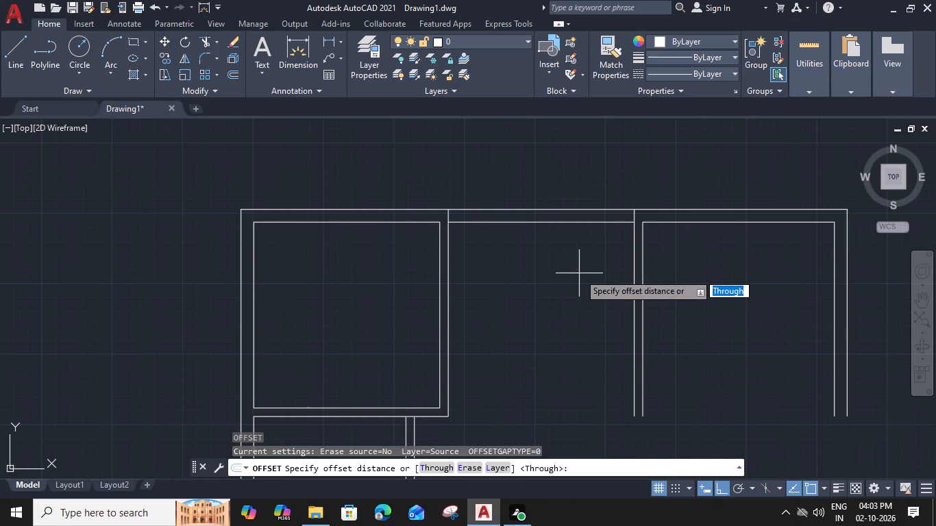
{"action": "type", "text": "5'4"}
{"action": "key", "text": "shift+quotedbl"}
{"action": "key", "text": "Return"}
{"action": "left_click", "coordinate": [579, 273]}
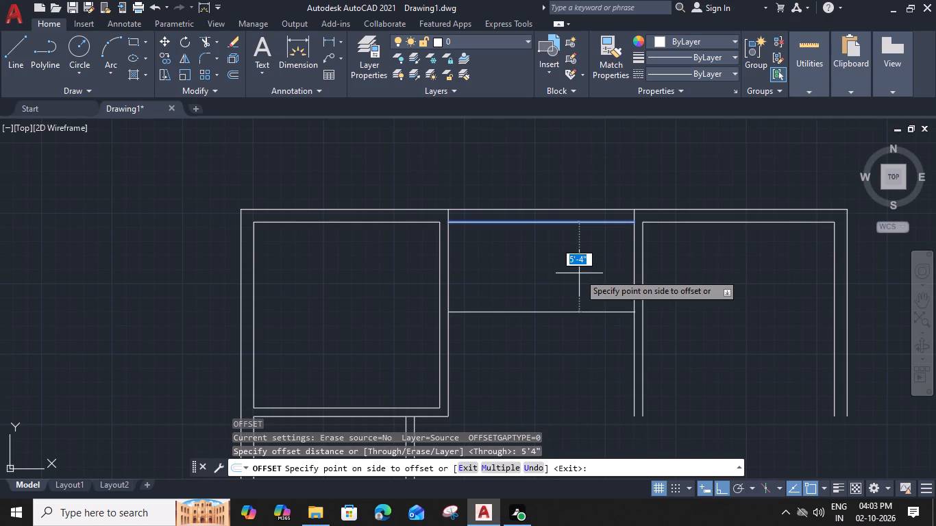
{"action": "left_click", "coordinate": [575, 312]}
{"action": "key", "text": "6"}
{"action": "key", "text": "shift+quotedbl"}
{"action": "key", "text": "Return"}
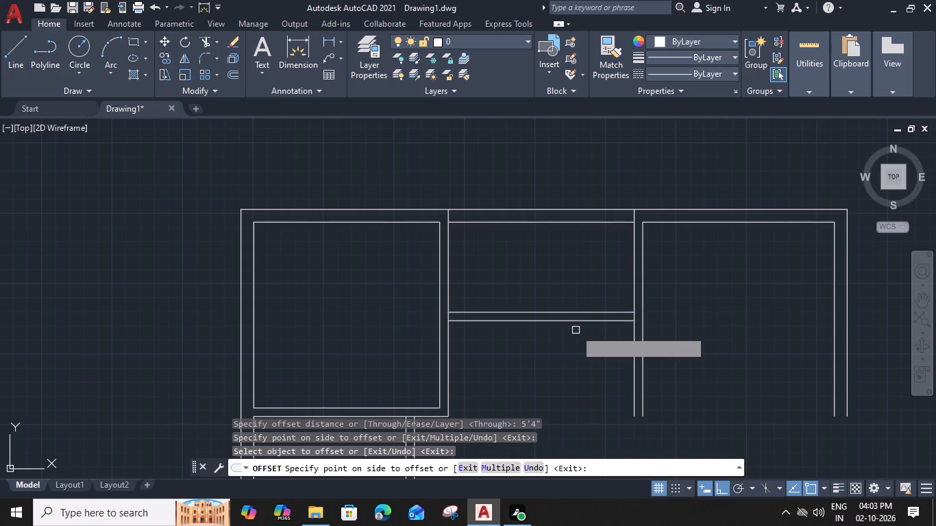
Offset the north wall's inner line in the eastern bay 11' south, then offset that copy 6" south to form a partition.
{"action": "middle_click_drag", "start_coordinate": [576, 322], "coordinate": [484, 291]}
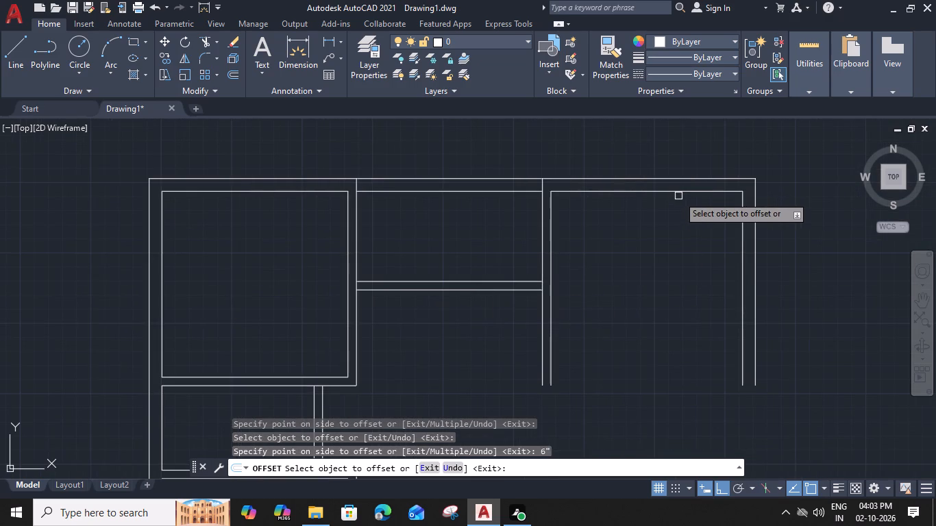
{"action": "left_click", "coordinate": [682, 192]}
{"action": "type", "text": "11'"}
{"action": "key", "text": "space"}
{"action": "middle_click_drag", "start_coordinate": [682, 334], "coordinate": [645, 206]}
{"action": "left_click", "coordinate": [658, 248]}
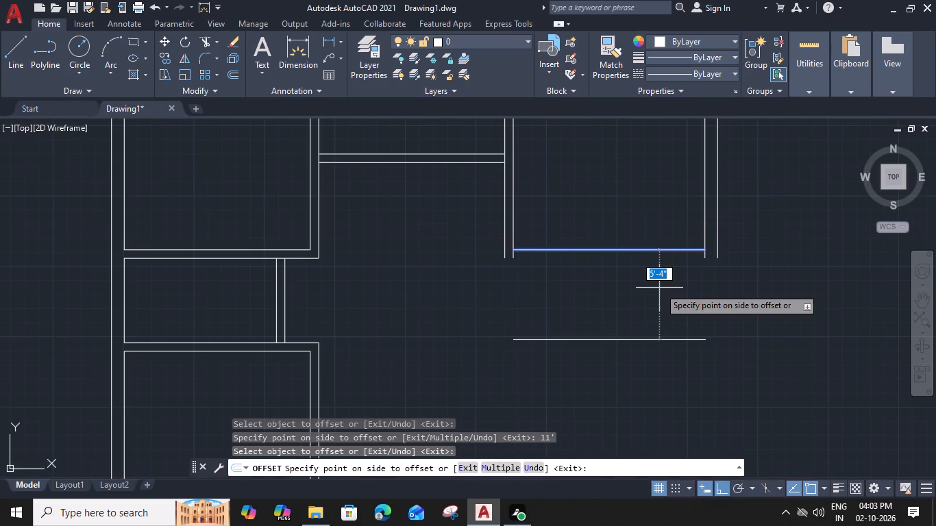
{"action": "type", "text": "6\""}
{"action": "key", "text": "Return"}
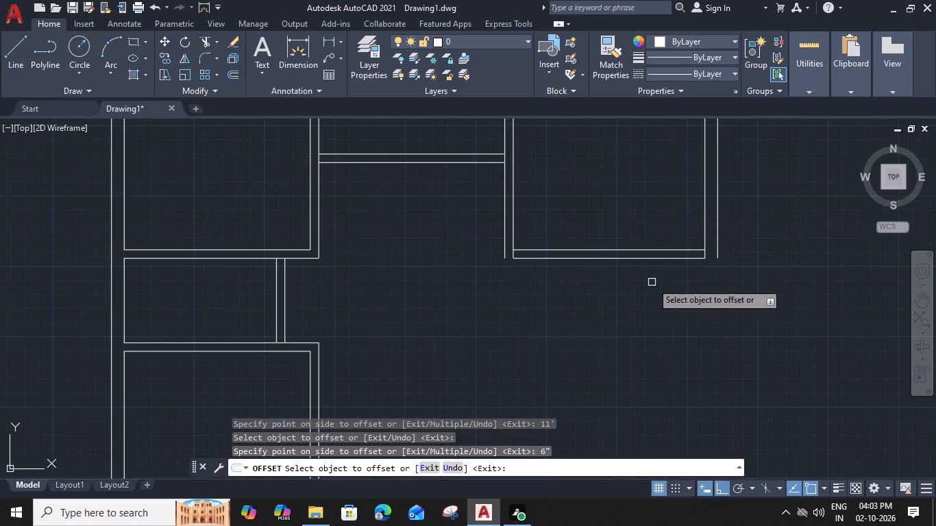
Offset the eastern bay partition's lower line 11' south, then offset that copy 6" south to form a second partition.
{"action": "middle_click_drag", "start_coordinate": [650, 279], "coordinate": [639, 216]}
{"action": "left_click", "coordinate": [641, 197]}
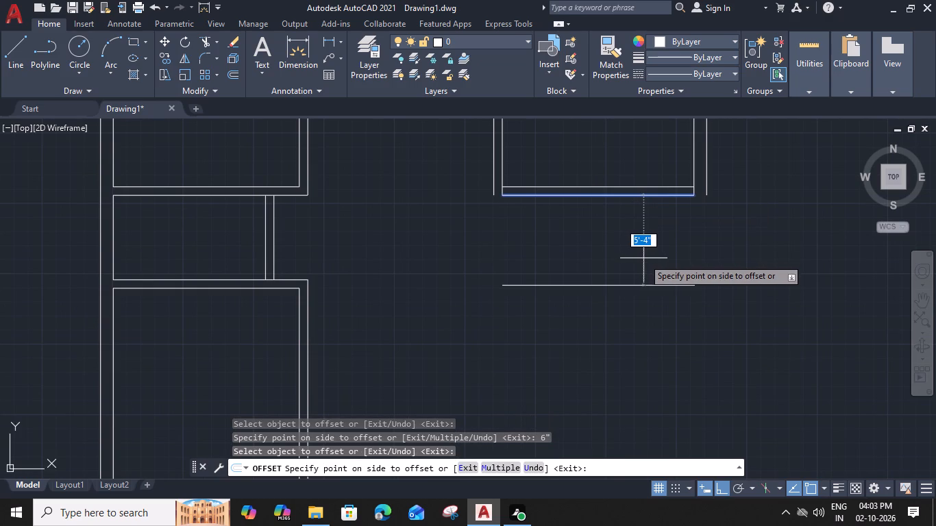
{"action": "type", "text": "11"}
{"action": "type", "text": "'"}
{"action": "key", "text": "space"}
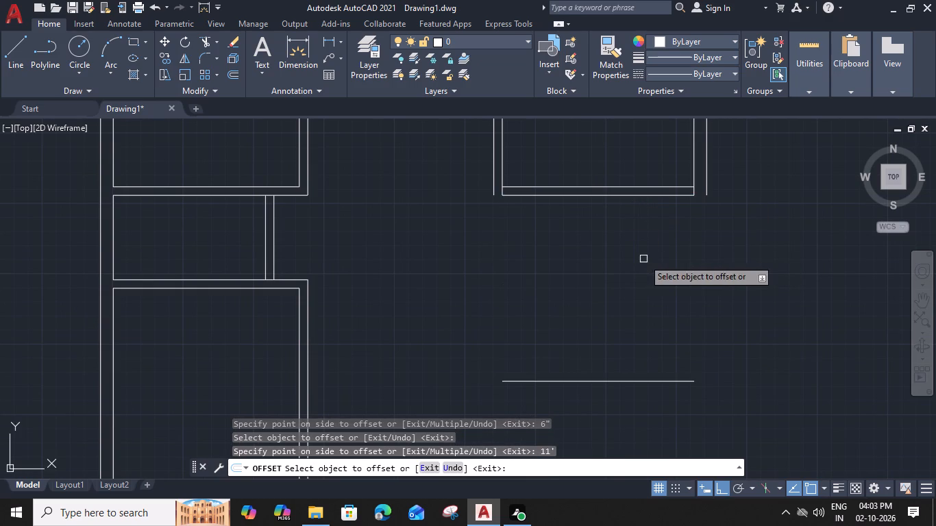
{"action": "middle_click_drag", "start_coordinate": [643, 281], "coordinate": [630, 148]}
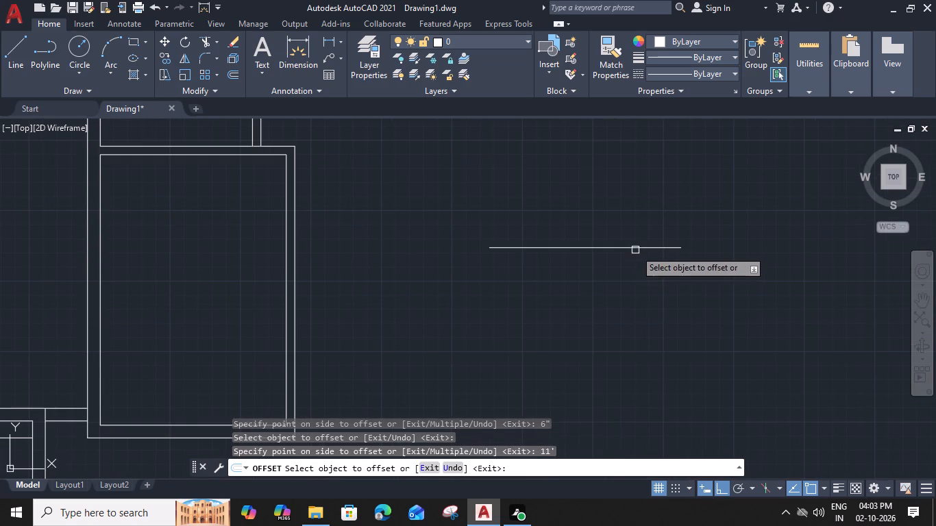
{"action": "left_click", "coordinate": [635, 250]}
{"action": "type", "text": "6\""}
{"action": "key", "text": "Return"}
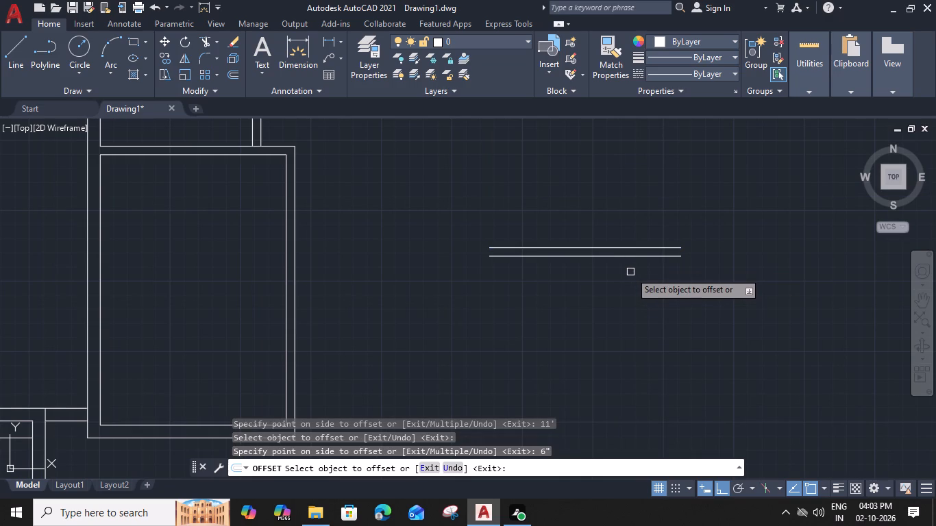
Offset the second eastern bay partition's lower line 10' south.
{"action": "left_click", "coordinate": [639, 257]}
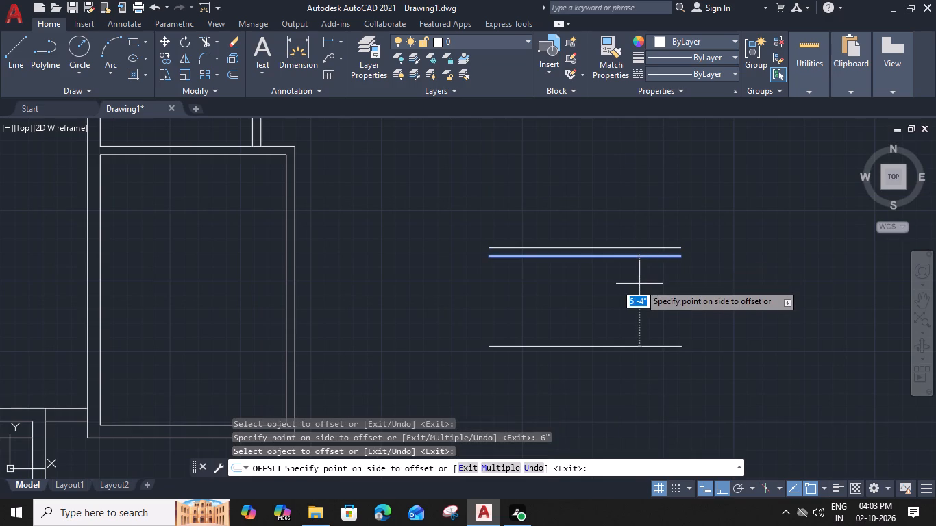
{"action": "key", "text": "1"}
{"action": "key", "text": "0"}
{"action": "key", "text": "apostrophe"}
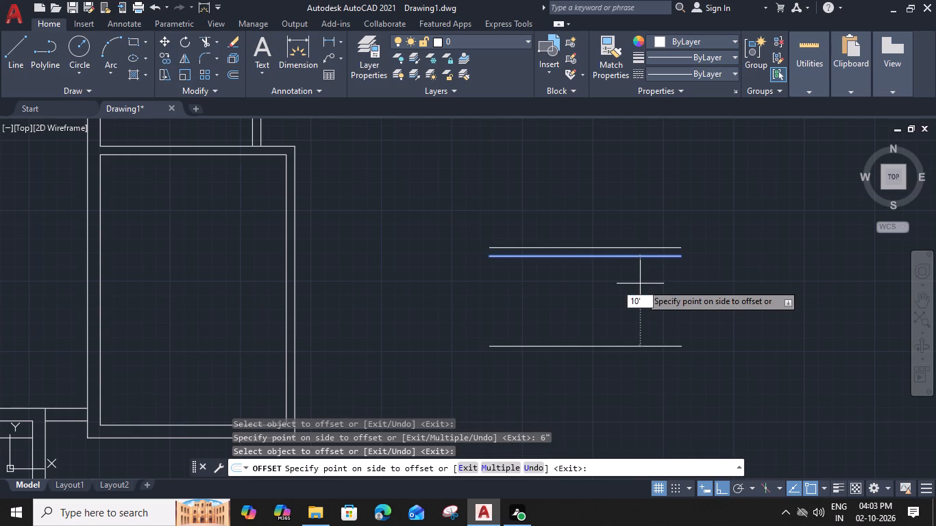
{"action": "key", "text": "space"}
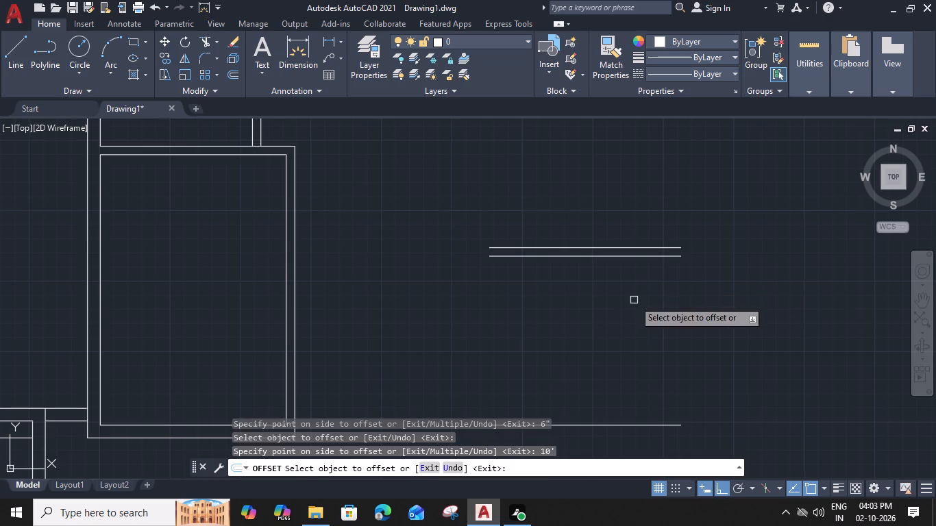
Offset the eastern bay's lowest horizontal line 9" south to form the south wall.
{"action": "middle_click_drag", "start_coordinate": [632, 299], "coordinate": [630, 197]}
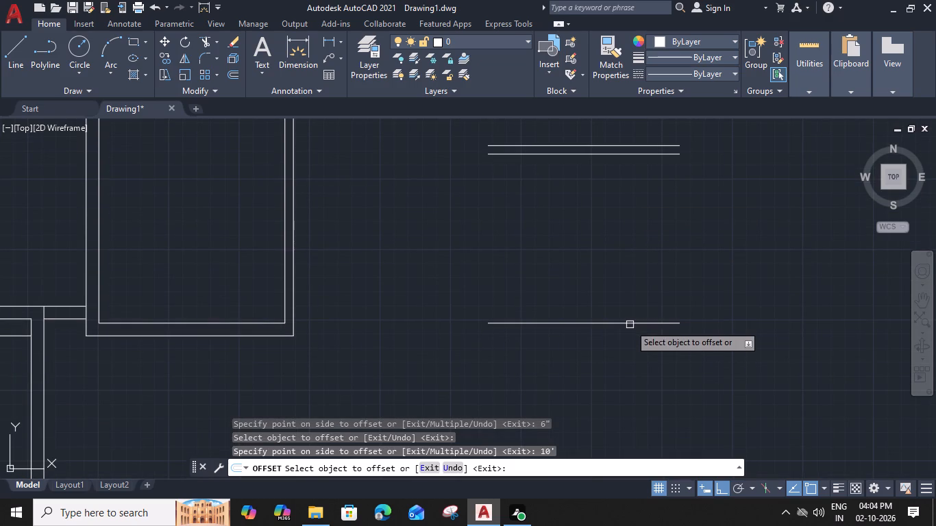
{"action": "left_click", "coordinate": [630, 325]}
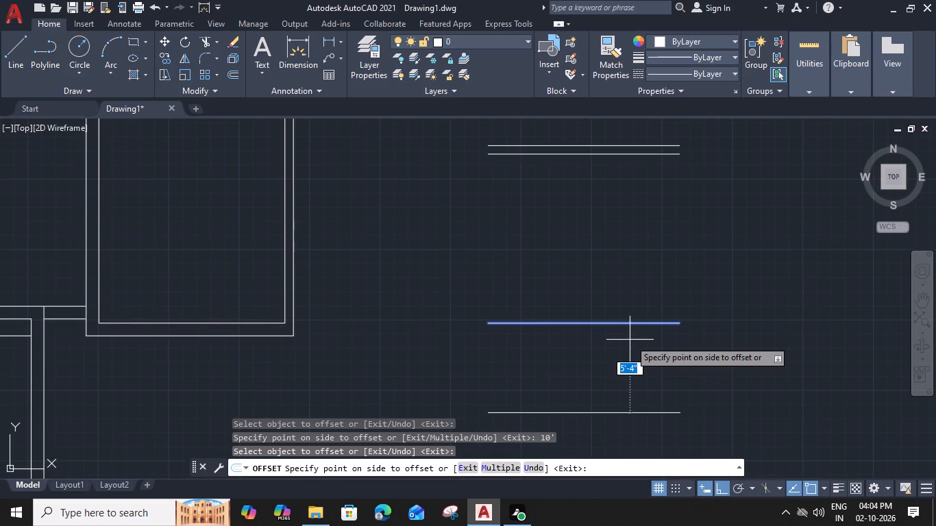
{"action": "key", "text": "9"}
{"action": "key", "text": "shift+quotedbl"}
{"action": "key", "text": "Return"}
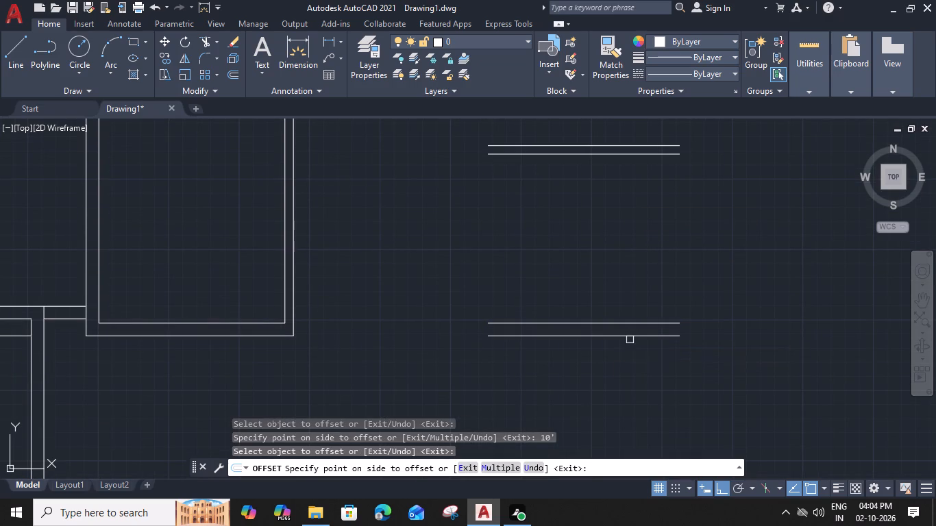
{"action": "key", "text": "Escape"}
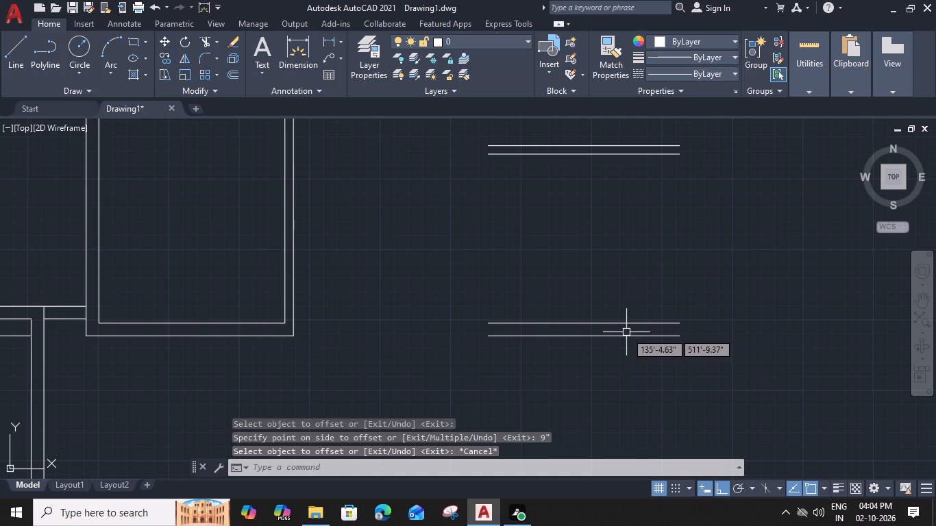
Fillet the western room's south wall lines with the east wall's lines, outer to outer and inner to inner, using Multiple mode.
{"action": "scroll", "coordinate": [621, 327], "scroll_direction": "down", "scroll_amount": 1}
{"action": "middle_click_drag", "start_coordinate": [524, 328], "coordinate": [533, 331]}
{"action": "scroll", "coordinate": [533, 331], "scroll_direction": "down", "scroll_amount": 2}
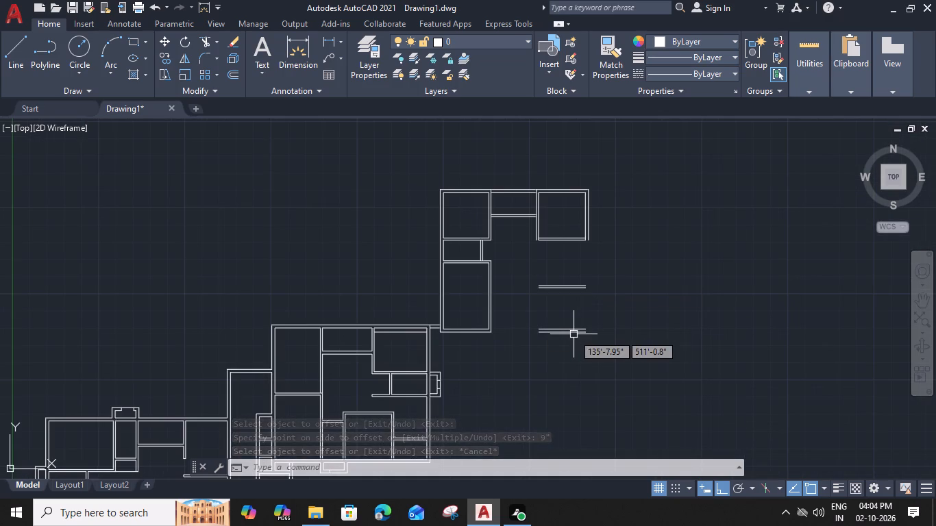
{"action": "type", "text": "F M"}
{"action": "key", "text": "space"}
{"action": "scroll", "coordinate": [492, 328], "scroll_direction": "up", "scroll_amount": 3}
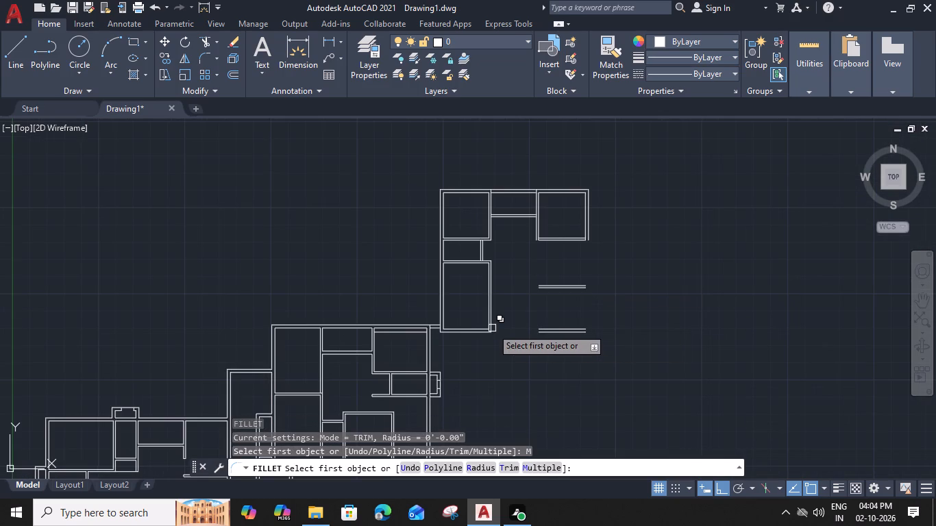
{"action": "left_click", "coordinate": [478, 345]}
{"action": "scroll", "coordinate": [478, 345], "scroll_direction": "down", "scroll_amount": 2}
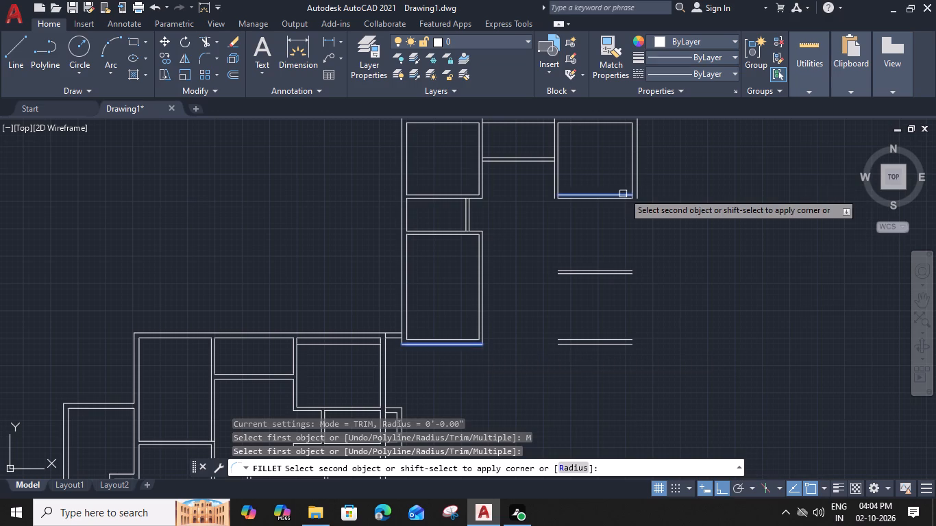
{"action": "left_click", "coordinate": [641, 188]}
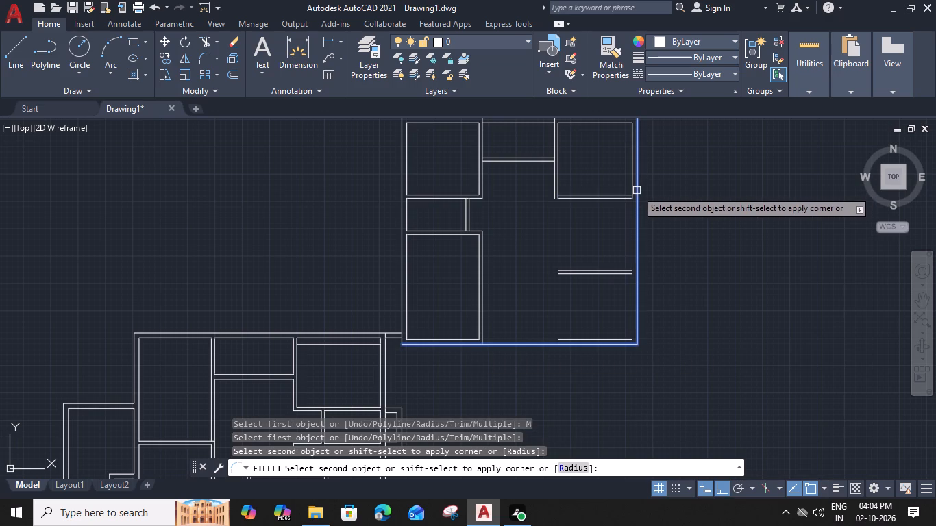
{"action": "left_click", "coordinate": [639, 192]}
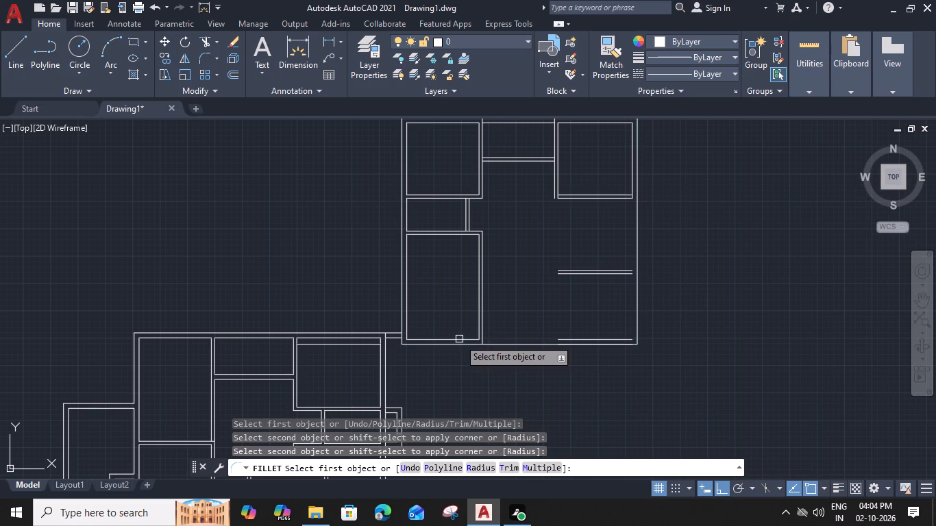
{"action": "left_click", "coordinate": [459, 339]}
{"action": "left_click", "coordinate": [630, 181]}
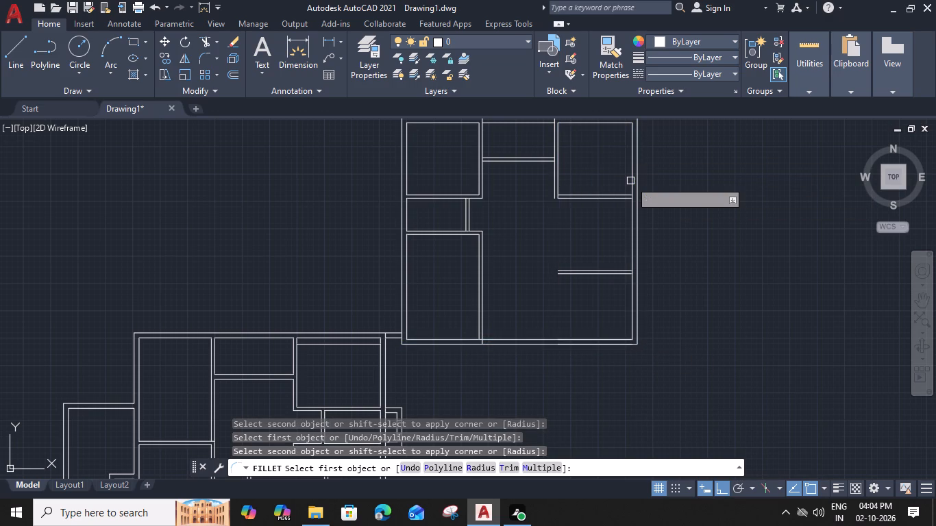
{"action": "key", "text": "Escape"}
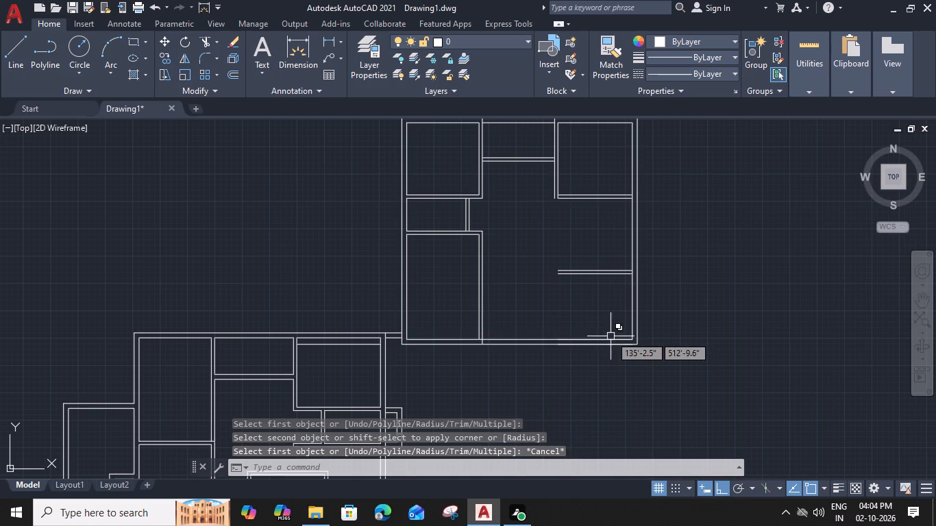
Erase the two short leftover offset lines overlapping the south wall in the eastern bay.
{"action": "left_click", "coordinate": [611, 336]}
{"action": "key", "text": "Delete"}
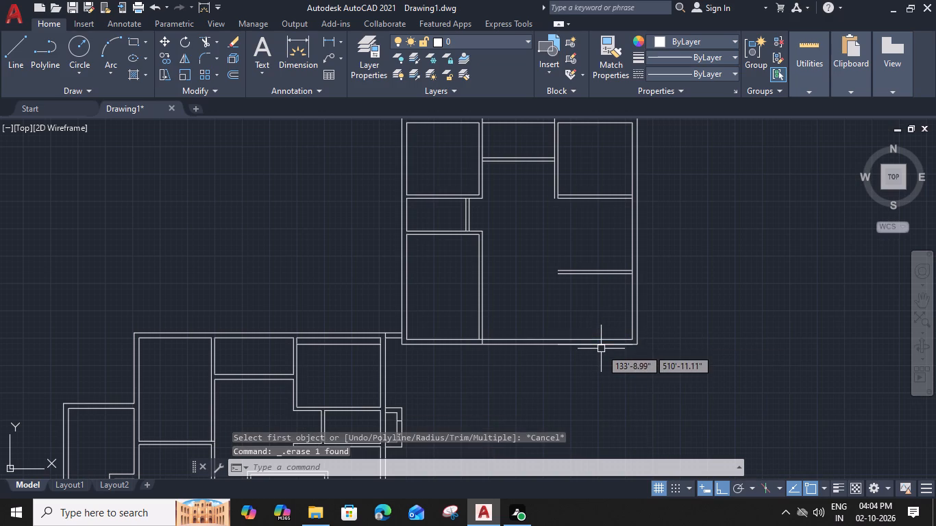
{"action": "left_click", "coordinate": [604, 343]}
{"action": "key", "text": "Delete"}
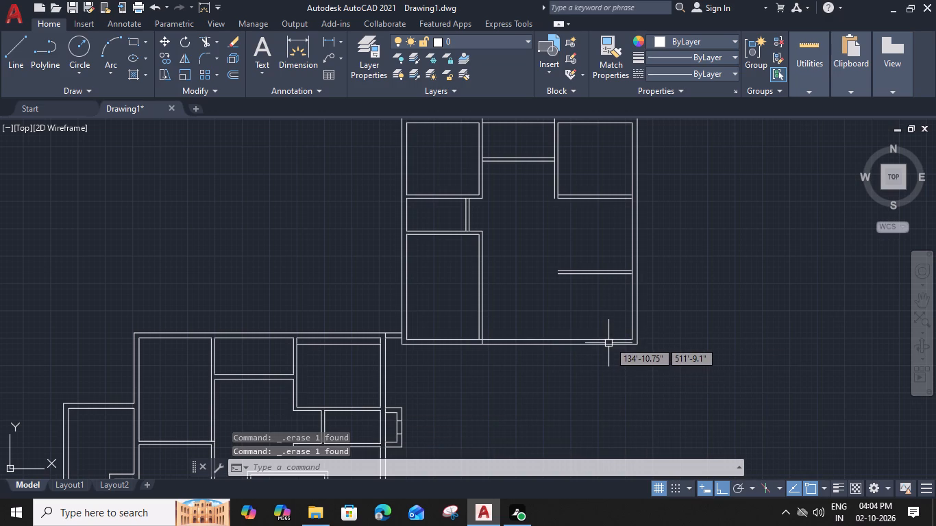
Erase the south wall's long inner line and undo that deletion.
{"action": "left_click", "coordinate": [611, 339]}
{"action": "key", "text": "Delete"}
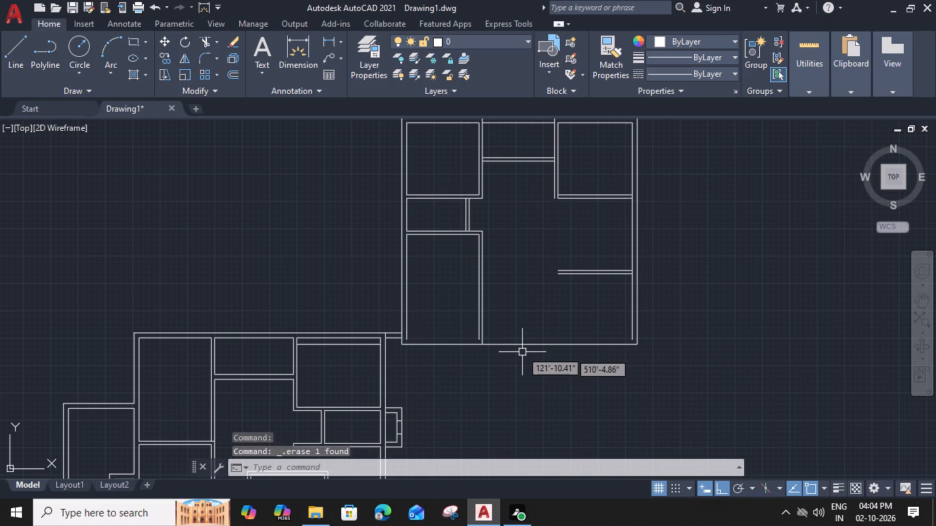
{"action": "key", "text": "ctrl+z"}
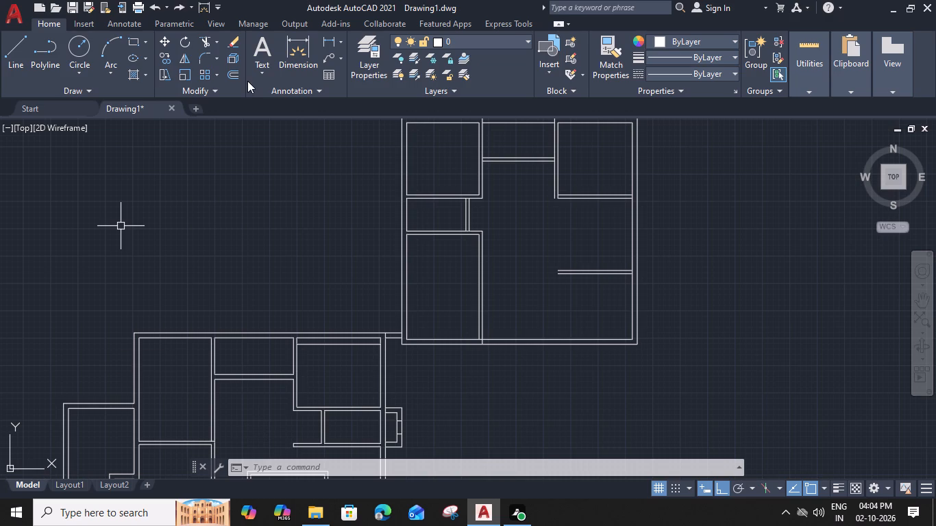
Trim the overlapping line pieces where the western room's east partition meets the south wall.
{"action": "type", "text": "TR"}
{"action": "key", "text": "space"}
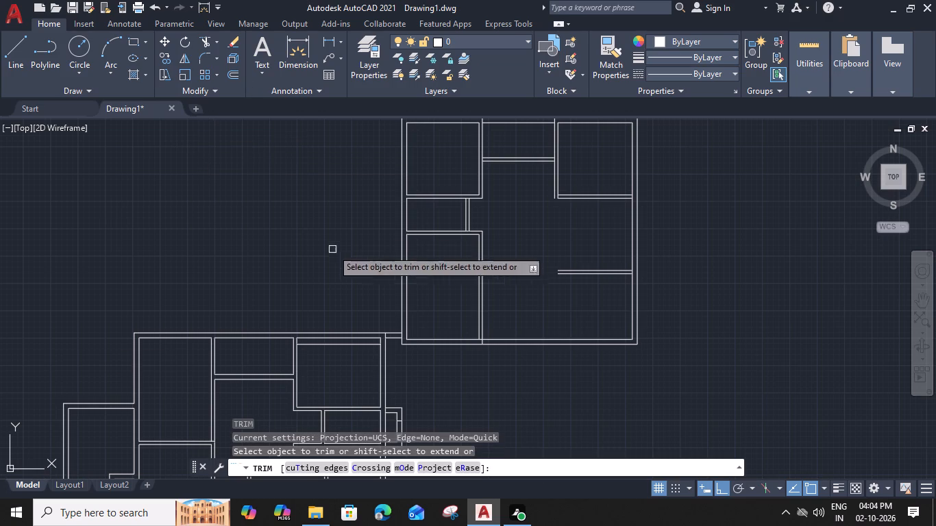
{"action": "scroll", "coordinate": [487, 361], "scroll_direction": "up", "scroll_amount": 2}
{"action": "left_click", "coordinate": [477, 316]}
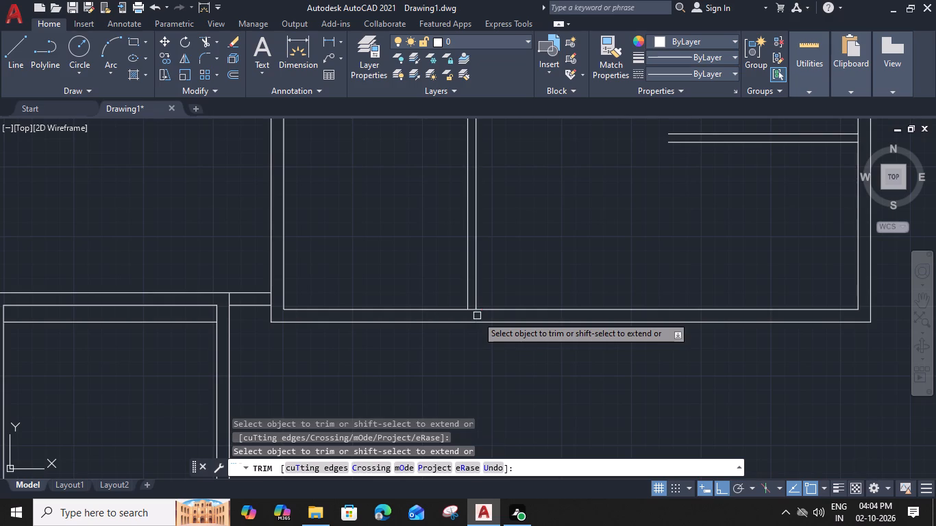
{"action": "scroll", "coordinate": [471, 312], "scroll_direction": "up", "scroll_amount": 1}
{"action": "left_click", "coordinate": [471, 312]}
{"action": "left_click", "coordinate": [471, 300]}
{"action": "key", "text": "Escape"}
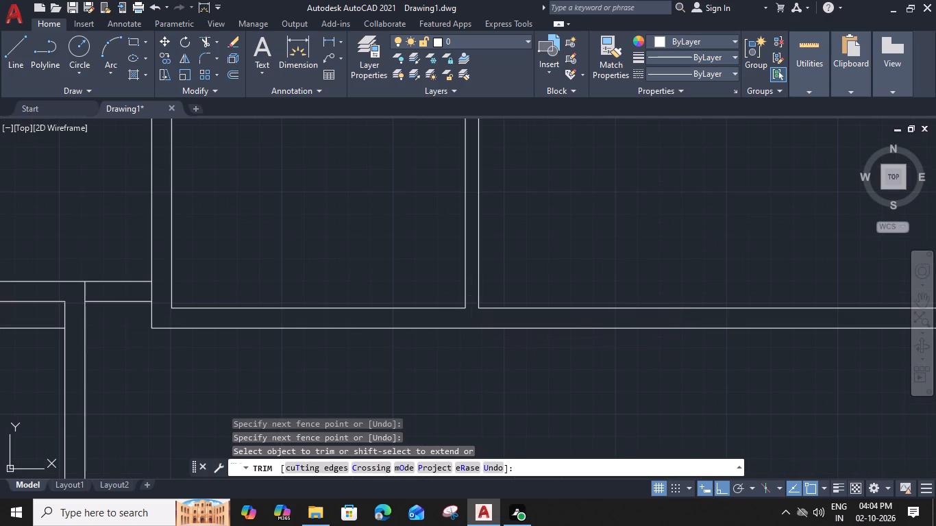
Offset the western room's east partition line 5' east, and offset that copy 6" east to form a vertical partition.
{"action": "left_click", "coordinate": [480, 284]}
{"action": "key", "text": "o"}
{"action": "key", "text": "space"}
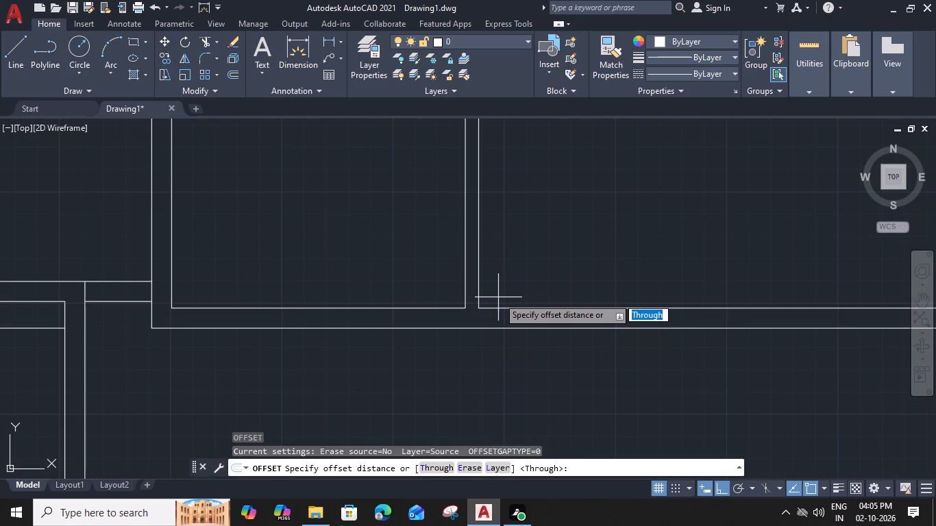
{"action": "type", "text": "5'"}
{"action": "key", "text": "space"}
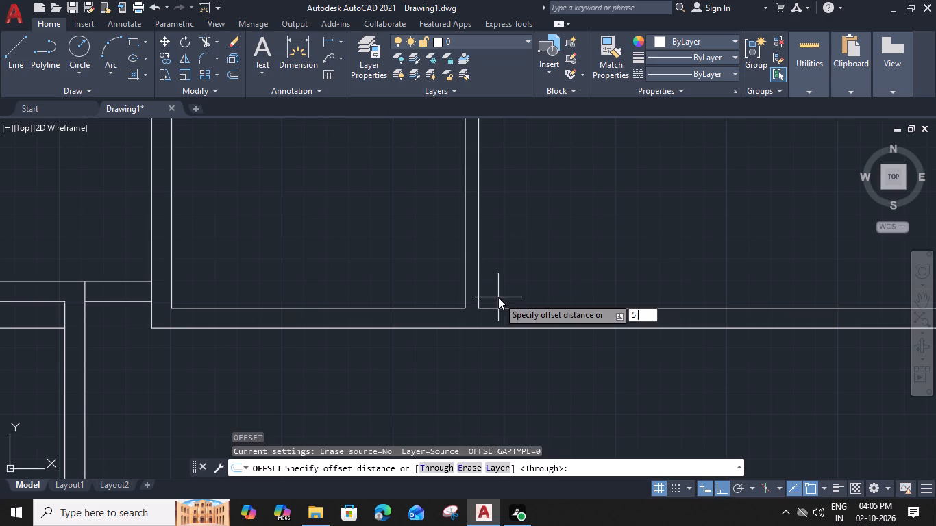
{"action": "left_click", "coordinate": [531, 280]}
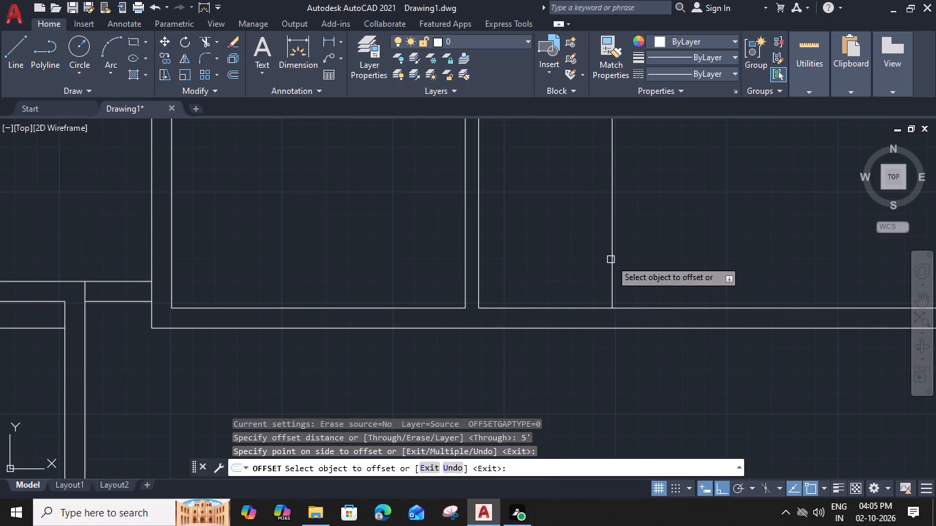
{"action": "left_click", "coordinate": [611, 260]}
{"action": "type", "text": "6\""}
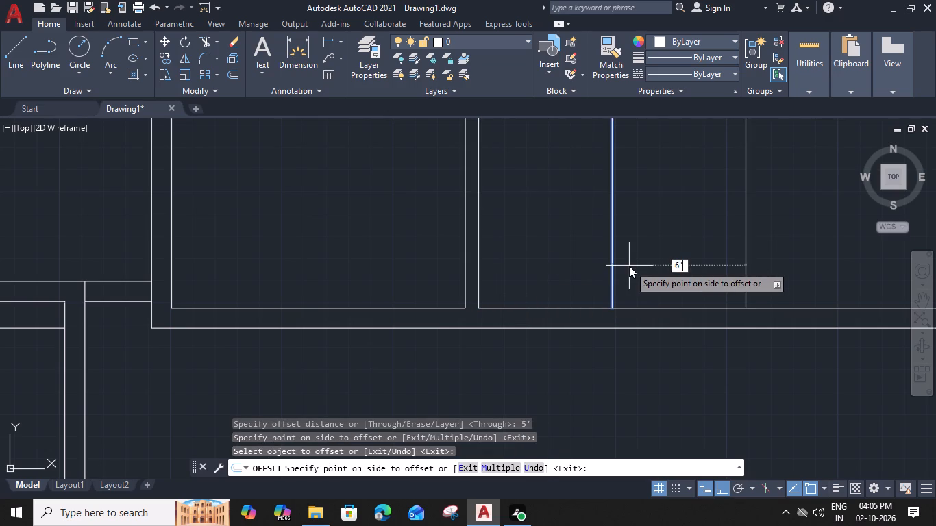
{"action": "key", "text": "Return"}
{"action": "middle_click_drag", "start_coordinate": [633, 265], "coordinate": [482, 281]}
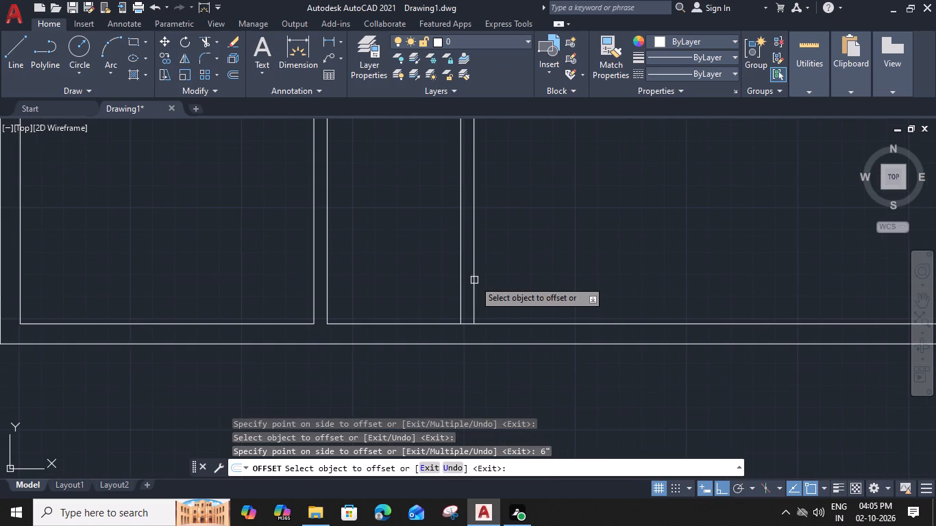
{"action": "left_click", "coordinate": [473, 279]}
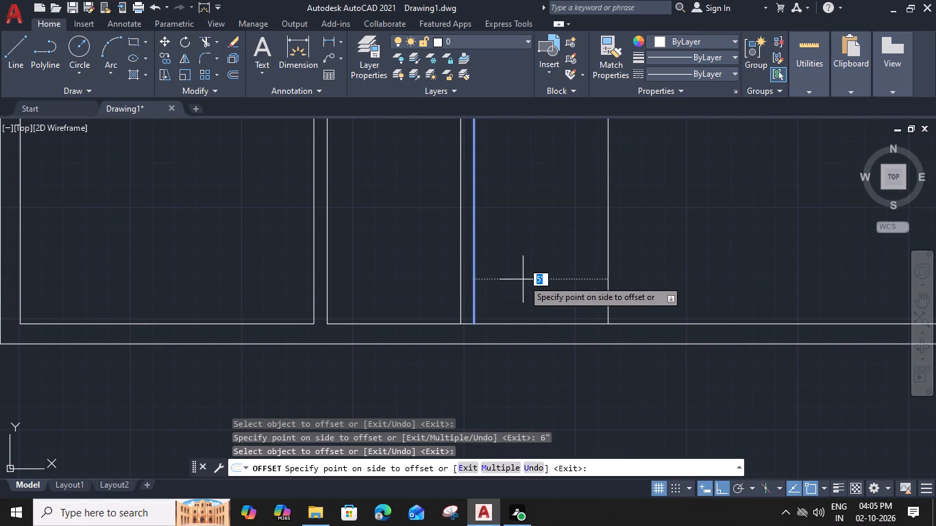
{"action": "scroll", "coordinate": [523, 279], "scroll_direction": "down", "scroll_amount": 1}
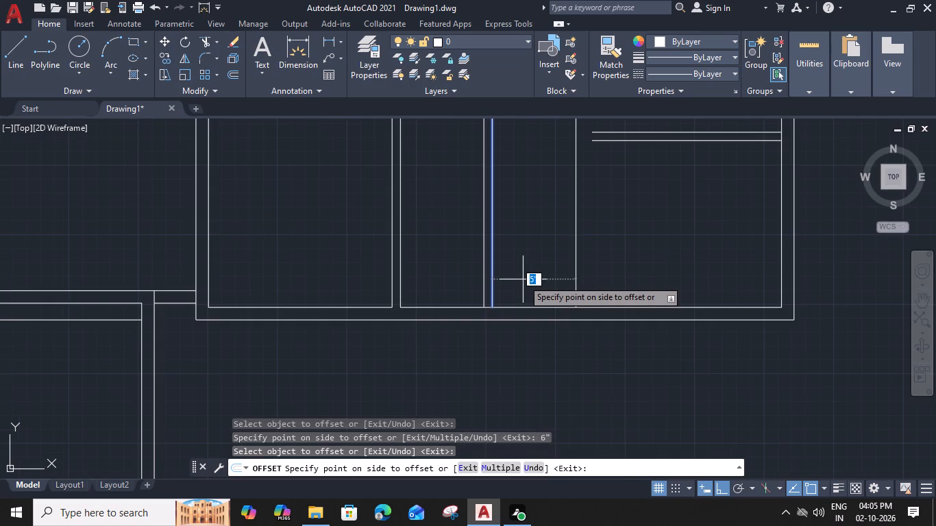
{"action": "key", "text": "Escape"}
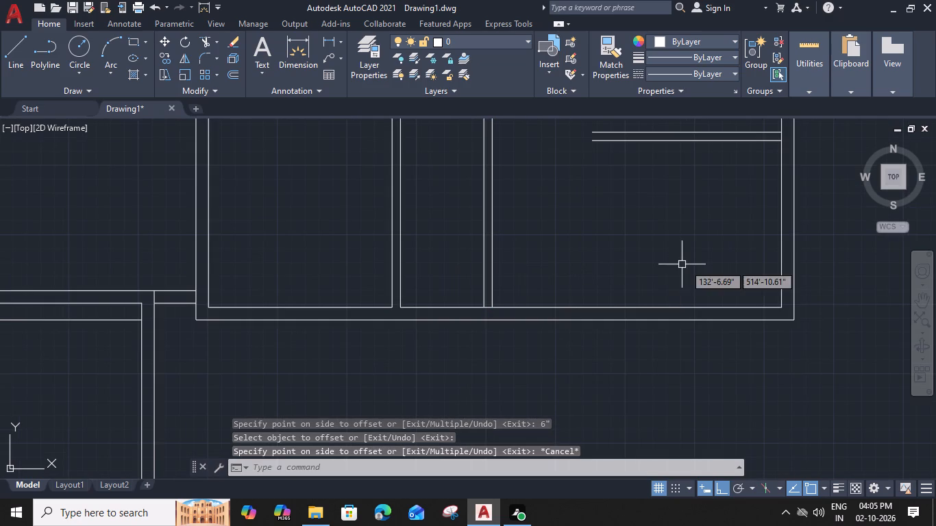
Offset the east wall's inner line 9' west, and offset that copy 6" west to form another vertical partition.
{"action": "left_click", "coordinate": [781, 255]}
{"action": "type", "text": "O"}
{"action": "key", "text": "space"}
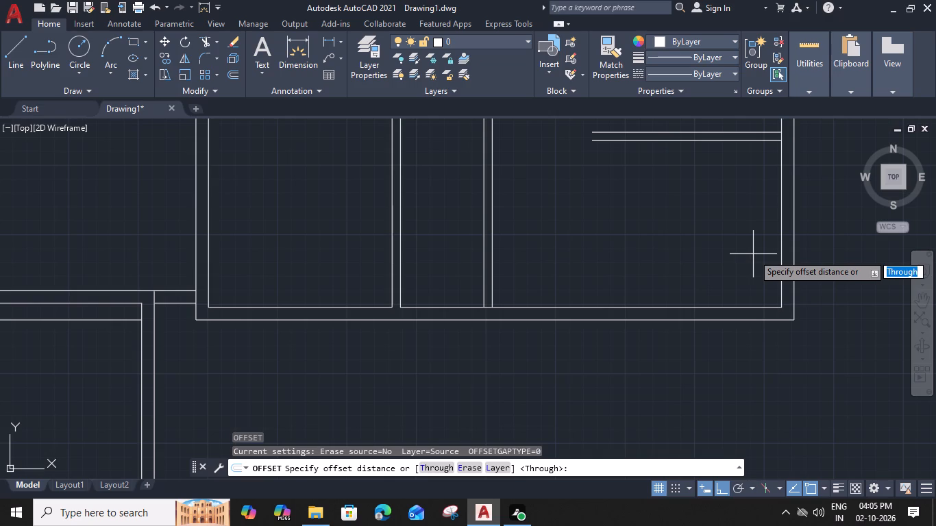
{"action": "type", "text": "9'"}
{"action": "key", "text": "space"}
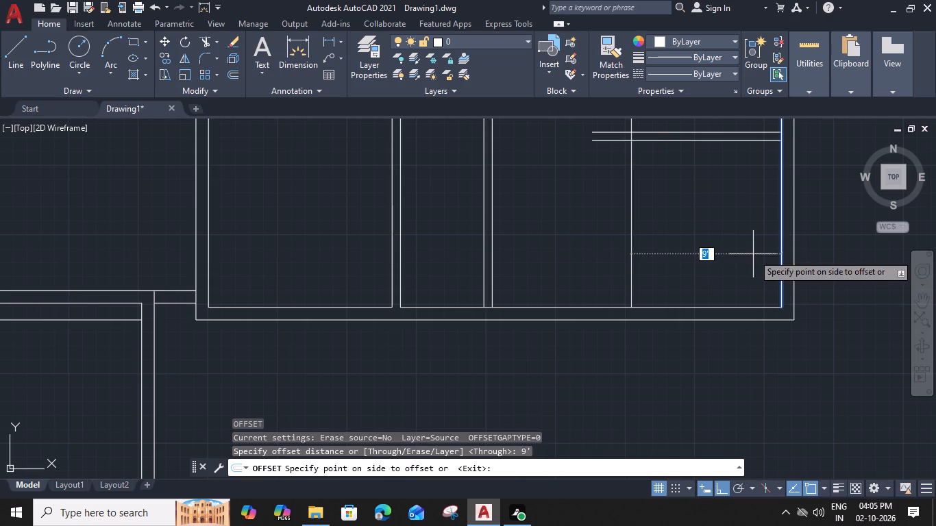
{"action": "left_click", "coordinate": [747, 255]}
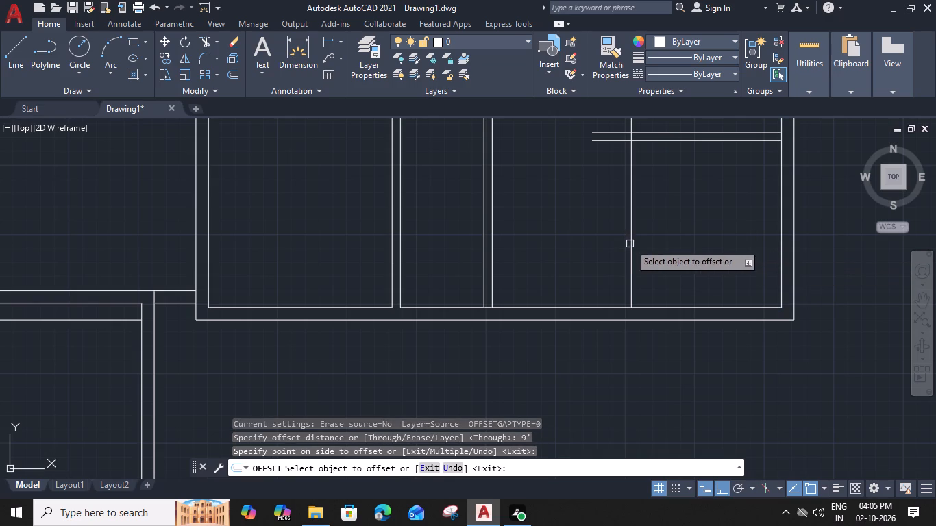
{"action": "left_click", "coordinate": [630, 244]}
{"action": "type", "text": "6\""}
{"action": "key", "text": "Return"}
{"action": "key", "text": "Escape"}
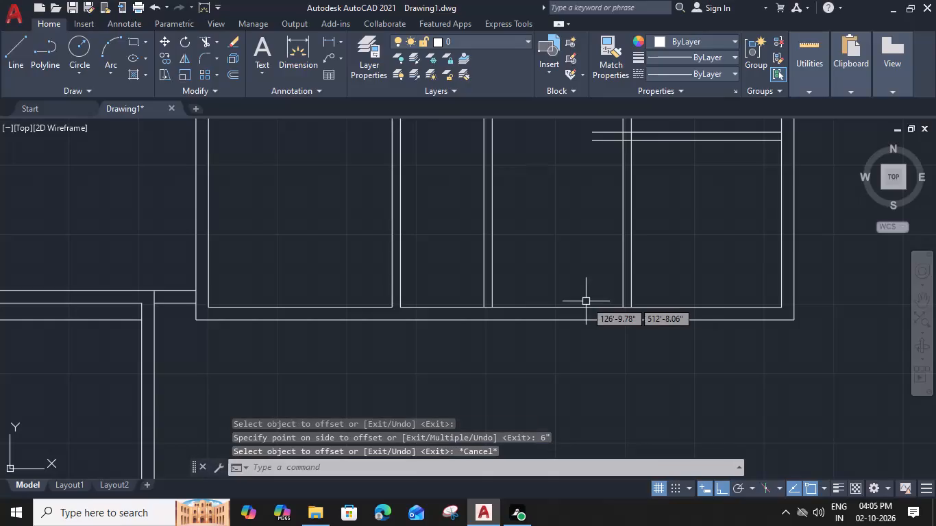
Trim the south wall's inner line between the paired lines of both new vertical partitions.
{"action": "type", "text": "TR"}
{"action": "key", "text": "space"}
{"action": "scroll", "coordinate": [498, 308], "scroll_direction": "up", "scroll_amount": 2}
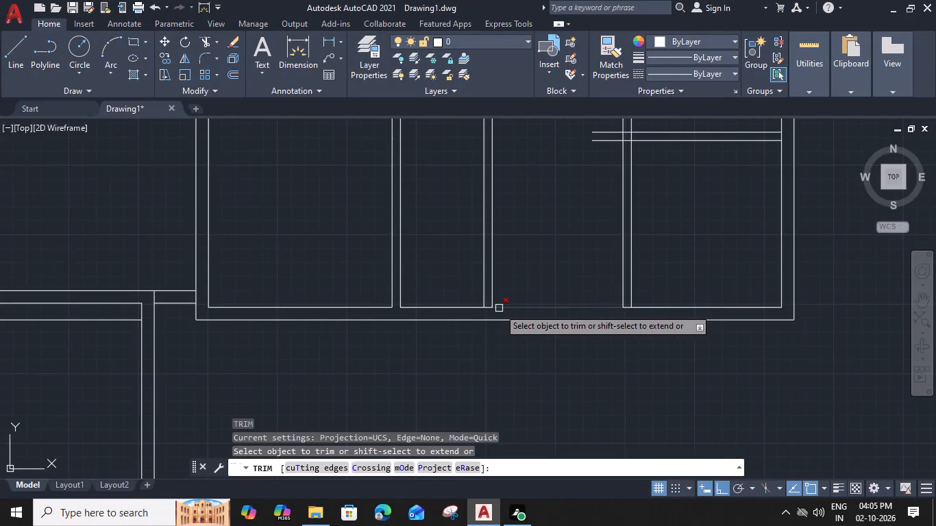
{"action": "left_click", "coordinate": [476, 312]}
{"action": "scroll", "coordinate": [476, 312], "scroll_direction": "down", "scroll_amount": 2}
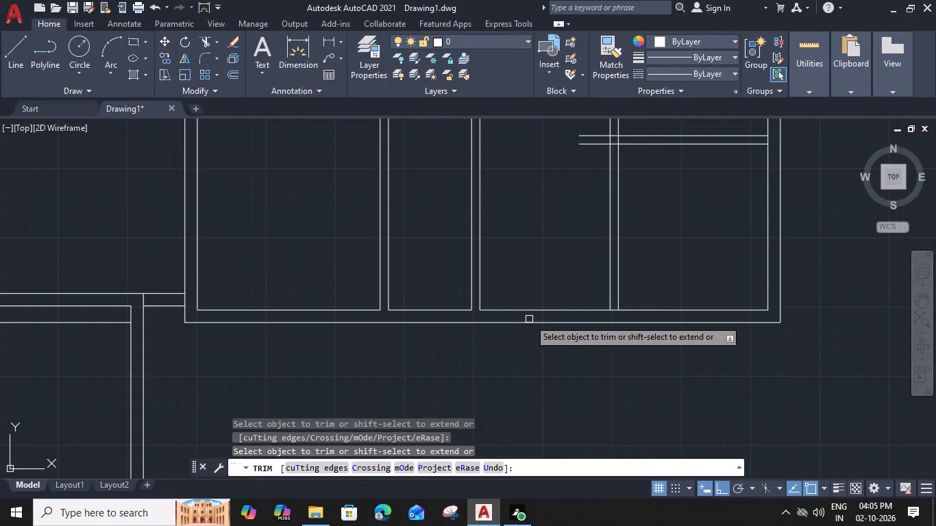
{"action": "scroll", "coordinate": [614, 312], "scroll_direction": "up", "scroll_amount": 2}
{"action": "left_click", "coordinate": [614, 310]}
{"action": "scroll", "coordinate": [614, 310], "scroll_direction": "down", "scroll_amount": 2}
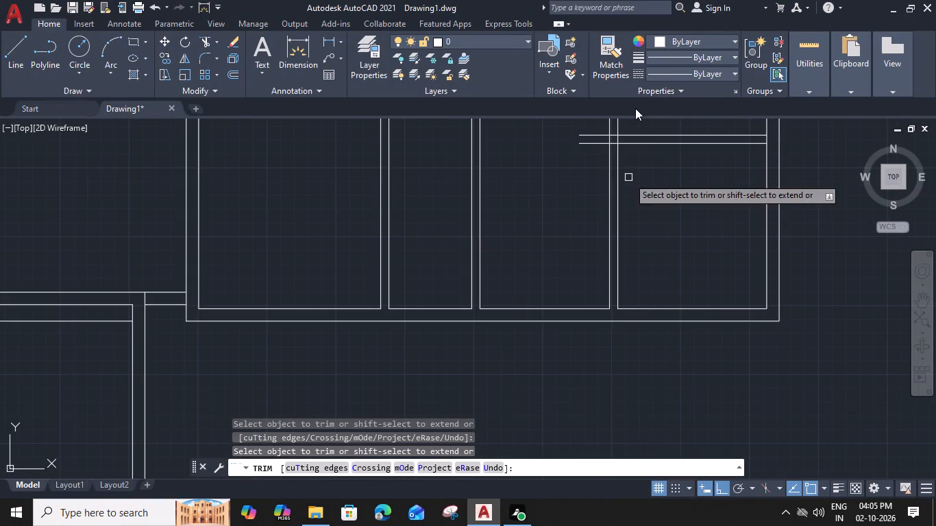
Trim both lines of the easternmost vertical partition above and inside the horizontal partition that runs off the east wall.
{"action": "middle_click_drag", "start_coordinate": [628, 128], "coordinate": [626, 171]}
{"action": "left_click", "coordinate": [626, 156]}
{"action": "left_click", "coordinate": [576, 162]}
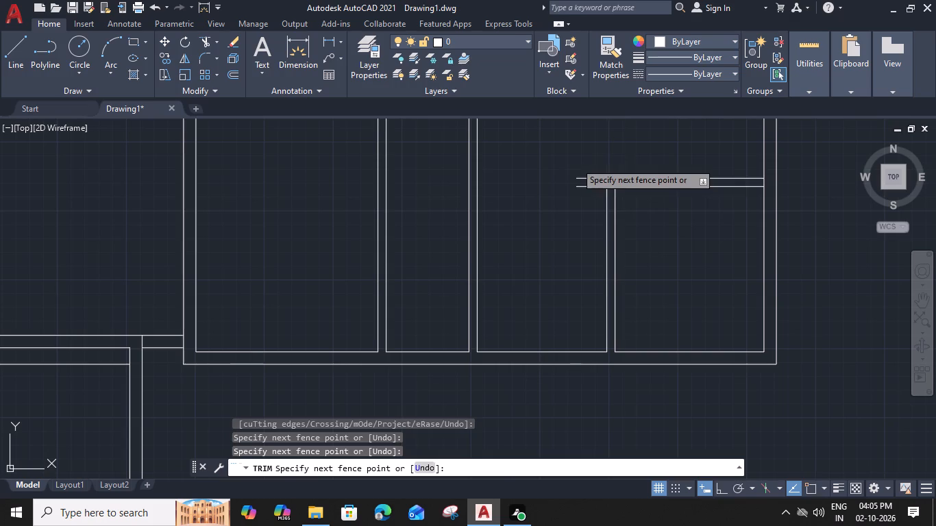
{"action": "scroll", "coordinate": [604, 179], "scroll_direction": "up", "scroll_amount": 1}
{"action": "left_click", "coordinate": [624, 185]}
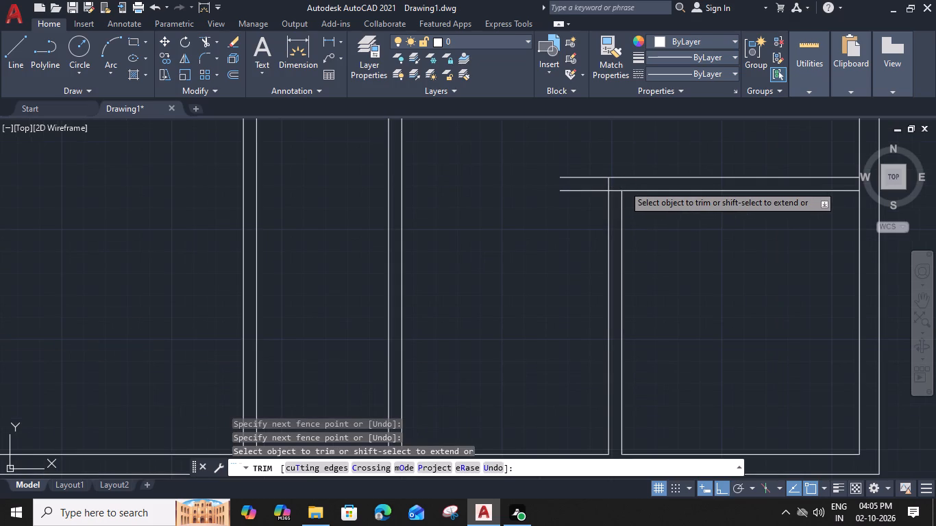
{"action": "left_click", "coordinate": [611, 186]}
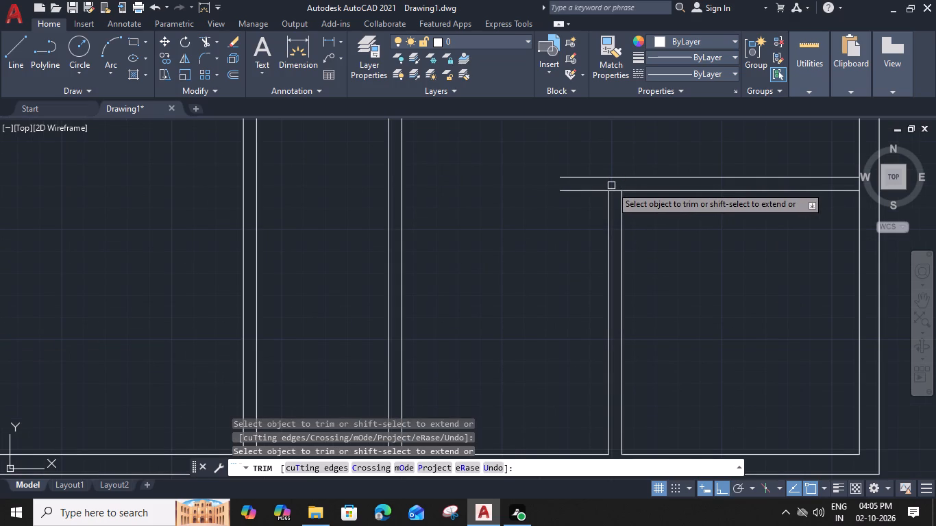
{"action": "key", "text": "Escape"}
Offset the south wall's inner line between the two eastern vertical partitions 5'6" north, and offset that copy 6" north.
{"action": "middle_click_drag", "start_coordinate": [584, 286], "coordinate": [604, 212]}
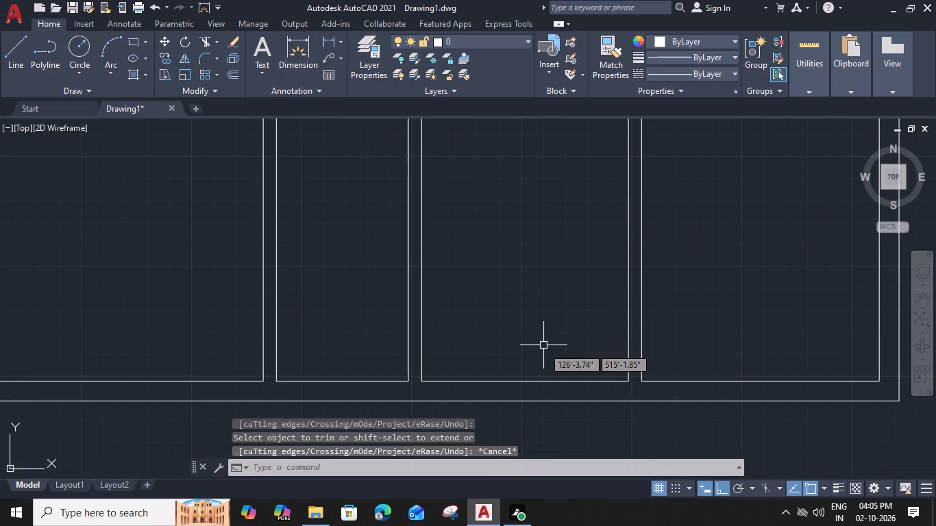
{"action": "left_click", "coordinate": [567, 381]}
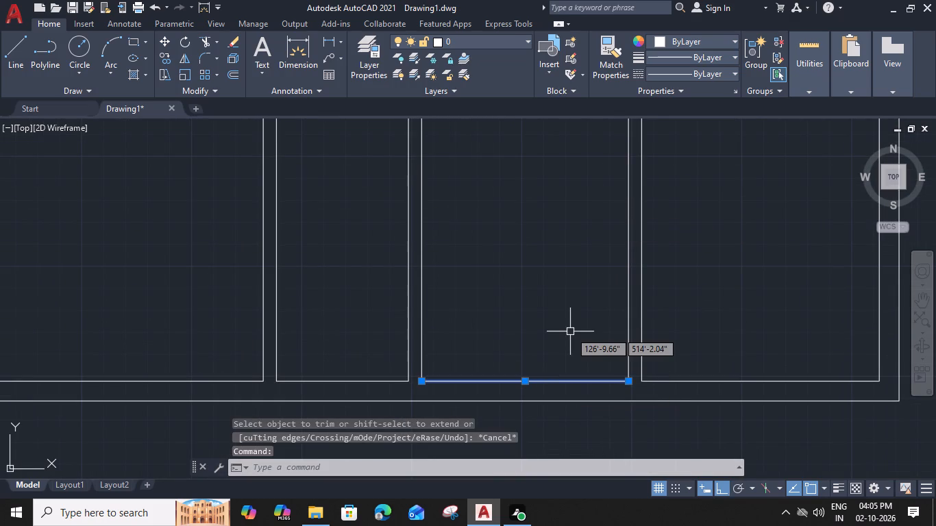
{"action": "type", "text": "O"}
{"action": "key", "text": "space"}
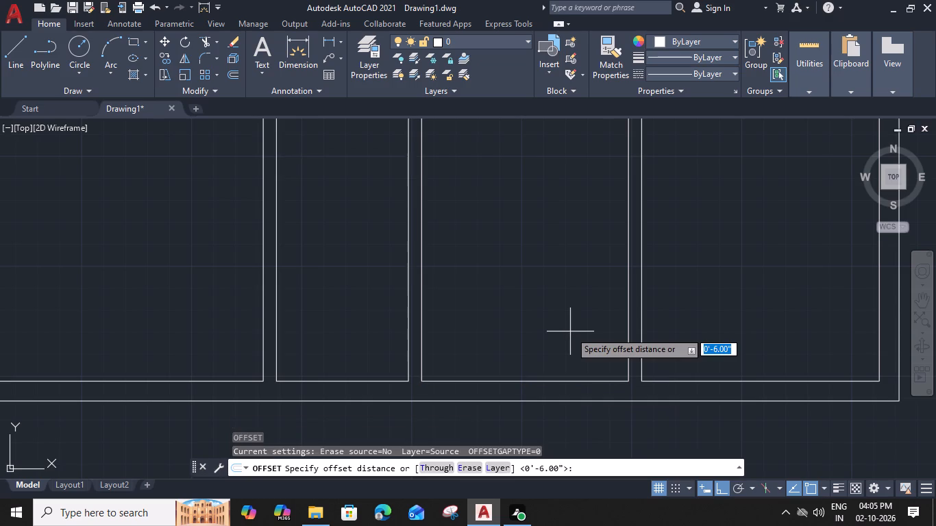
{"action": "type", "text": "5'6\""}
{"action": "key", "text": "Return"}
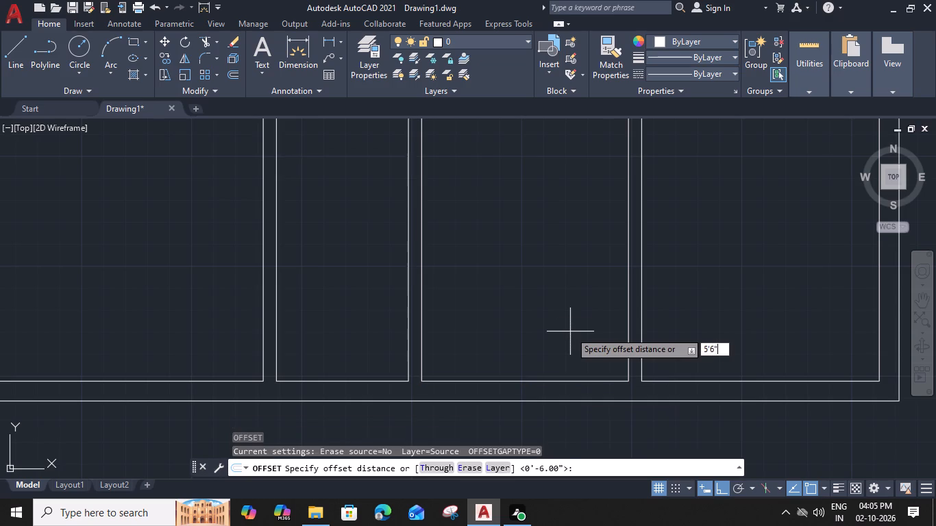
{"action": "left_click", "coordinate": [570, 331]}
{"action": "left_click", "coordinate": [567, 238]}
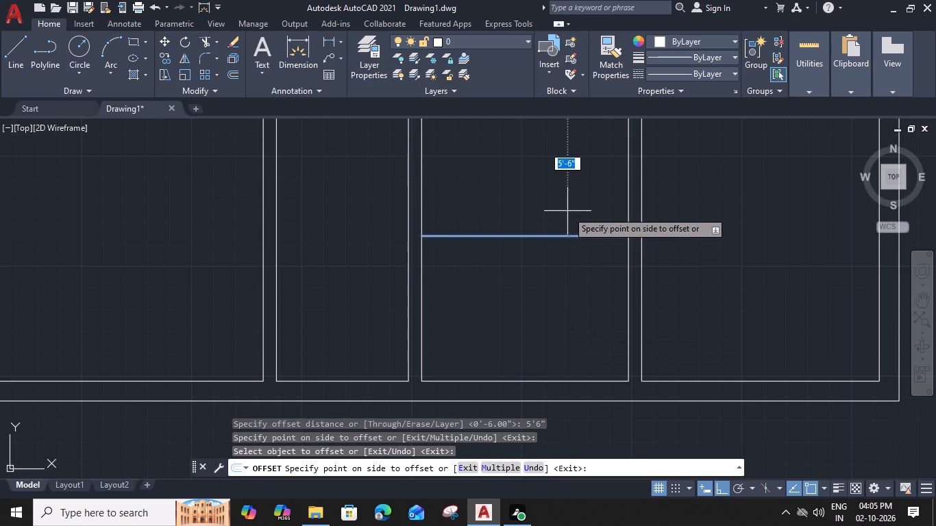
{"action": "type", "text": "6\""}
{"action": "key", "text": "Return"}
{"action": "key", "text": "Escape"}
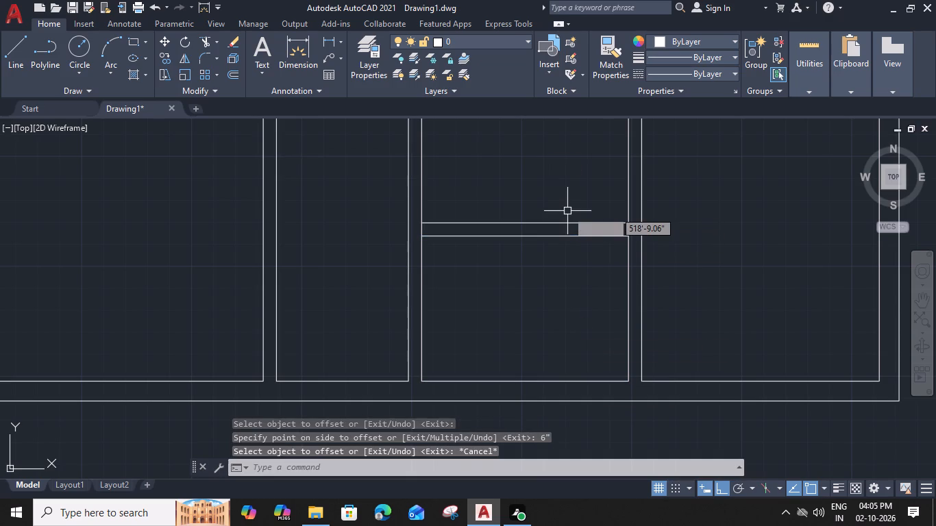
Extend the new horizontal partition's upper line to the easternmost vertical partition's far line, and trim the vertical lines between its paired lines.
{"action": "key", "text": "t"}
{"action": "key", "text": "r"}
{"action": "key", "text": "space"}
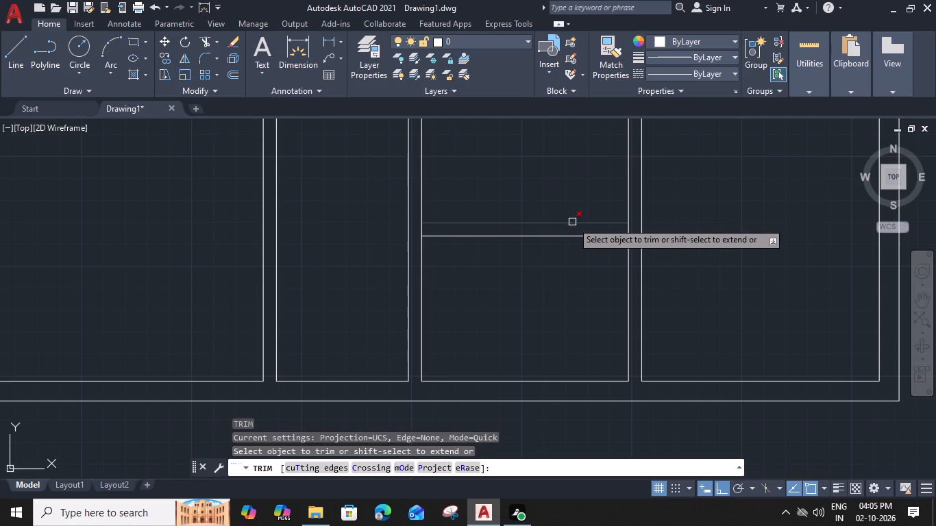
{"action": "left_click", "coordinate": [572, 222], "text": "shift"}
{"action": "left_click", "coordinate": [419, 229]}
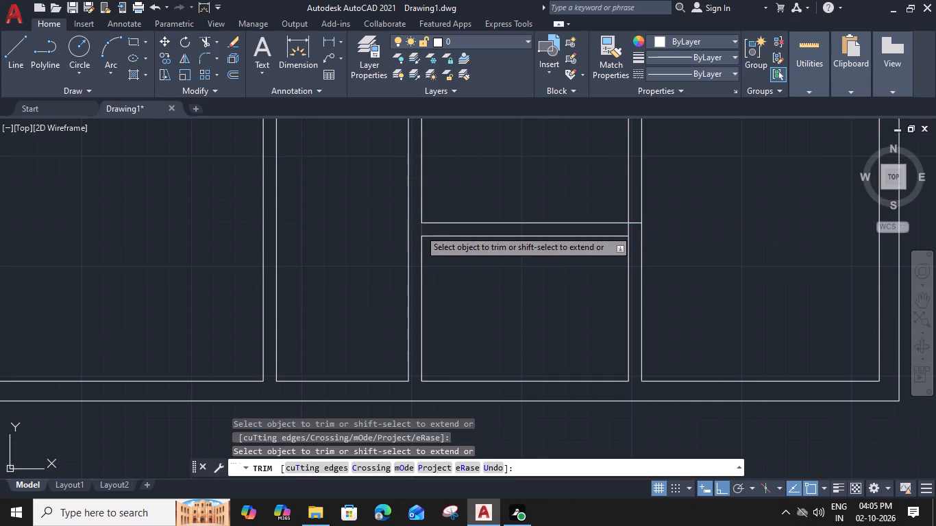
{"action": "left_click", "coordinate": [630, 228]}
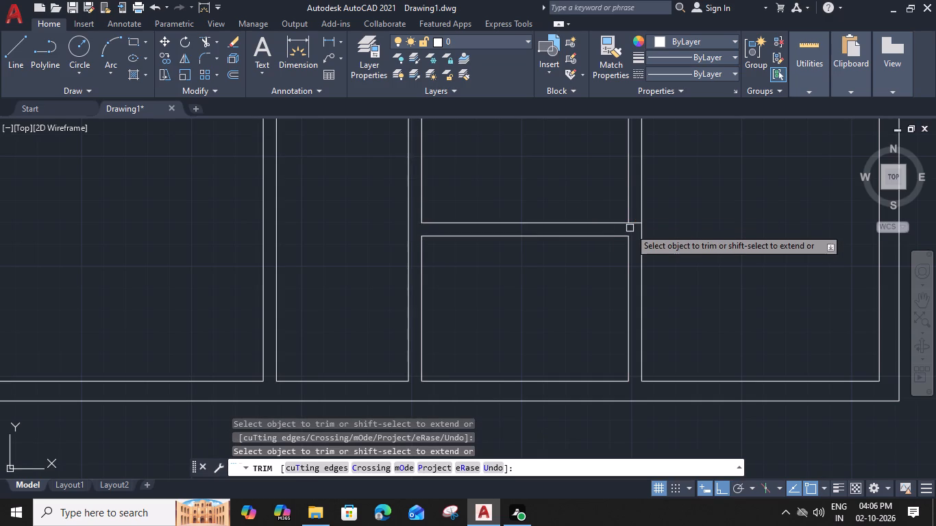
Trim away both easternmost vertical partition lines between the new horizontal partition and the one off the east wall.
{"action": "scroll", "coordinate": [655, 211], "scroll_direction": "down", "scroll_amount": 1}
{"action": "middle_click_drag", "start_coordinate": [666, 205], "coordinate": [635, 236]}
{"action": "left_click", "coordinate": [636, 212]}
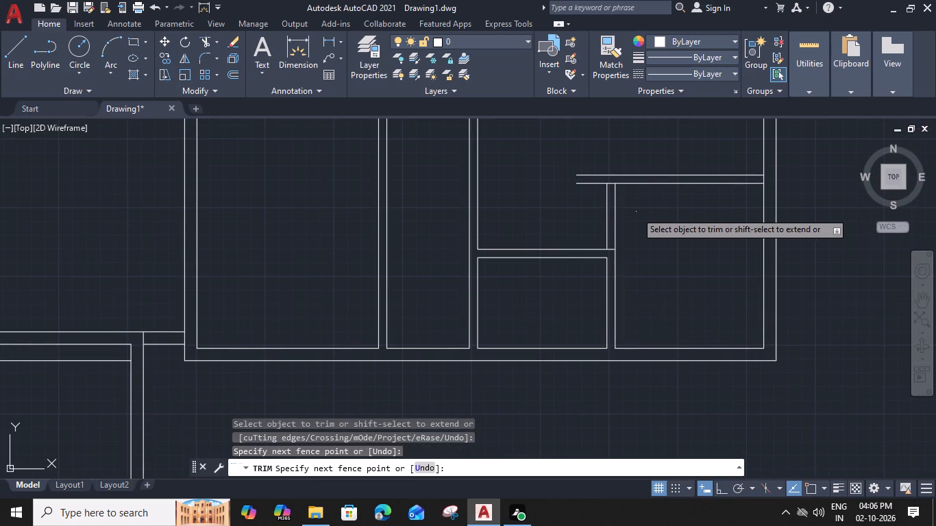
{"action": "left_click", "coordinate": [602, 215]}
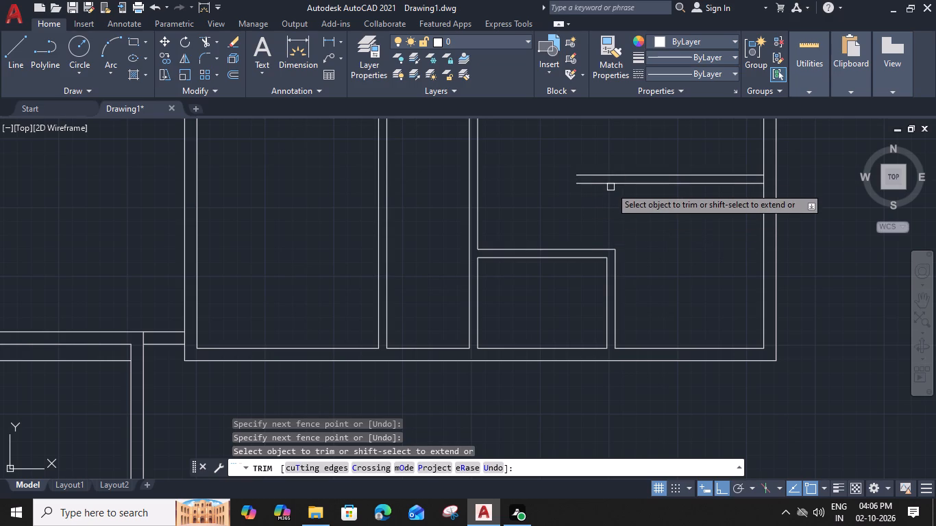
Trim the east wall's inner line between the paired lines of the horizontal partition that meets it.
{"action": "scroll", "coordinate": [798, 178], "scroll_direction": "up", "scroll_amount": 1}
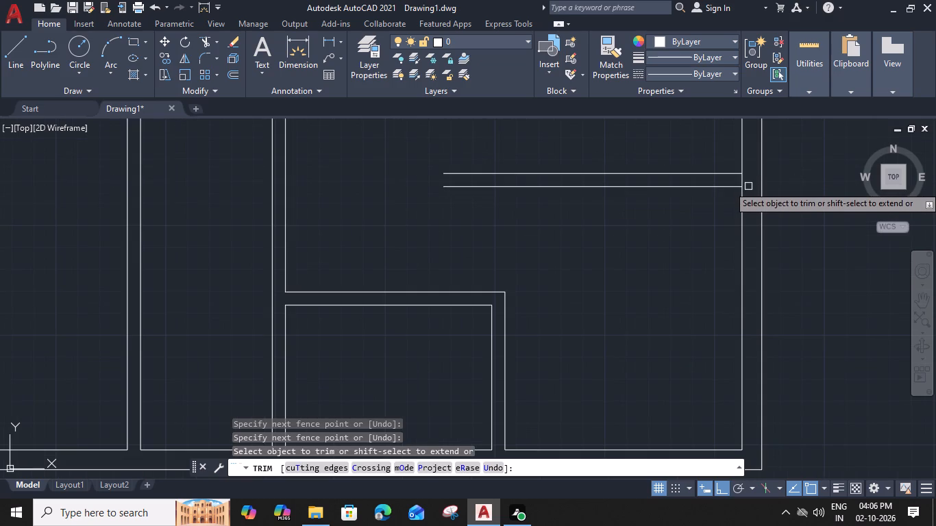
{"action": "left_click", "coordinate": [744, 181]}
{"action": "scroll", "coordinate": [738, 184], "scroll_direction": "down", "scroll_amount": 2}
{"action": "middle_click_drag", "start_coordinate": [649, 218], "coordinate": [654, 246]}
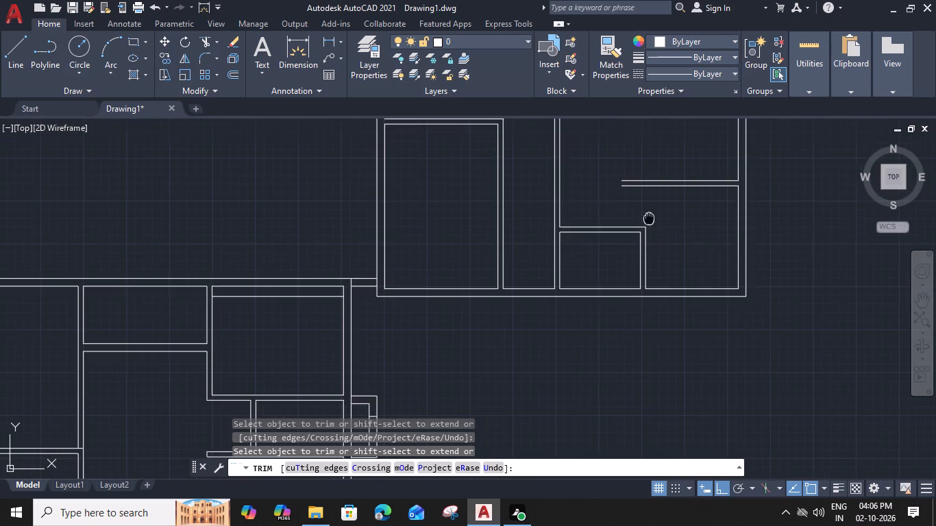
{"action": "middle_click_drag", "start_coordinate": [654, 246], "coordinate": [656, 251]}
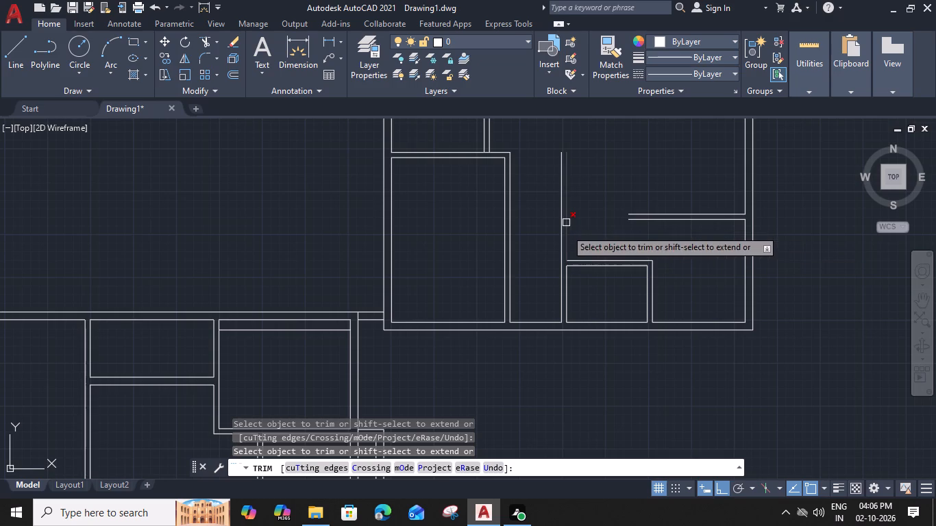
{"action": "key", "text": "Escape"}
Offset the narrow bay's south wall inner line 9' north, and offset that copy 6" north to form a horizontal partition.
{"action": "left_click", "coordinate": [543, 321]}
{"action": "type", "text": "O"}
{"action": "key", "text": "space"}
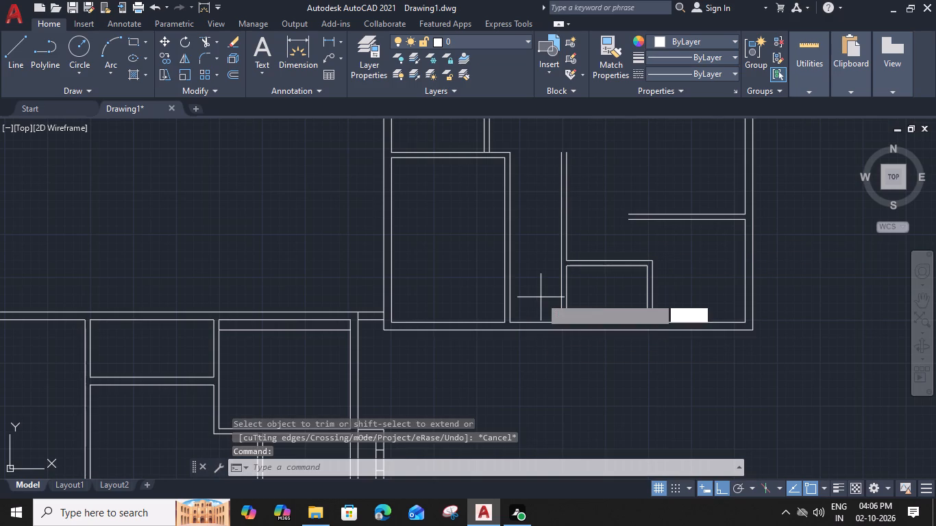
{"action": "type", "text": "9'"}
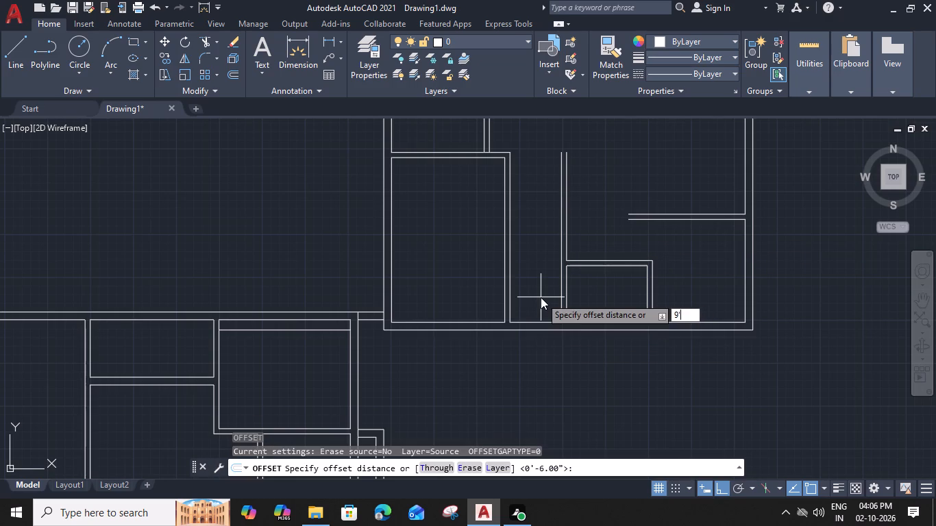
{"action": "key", "text": "space"}
{"action": "left_click", "coordinate": [541, 292]}
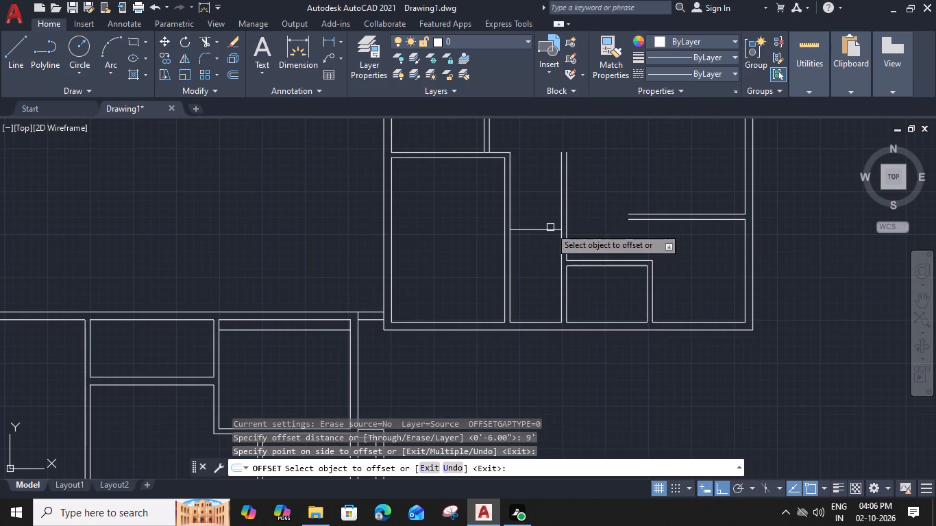
{"action": "left_click", "coordinate": [552, 228]}
{"action": "type", "text": "6\""}
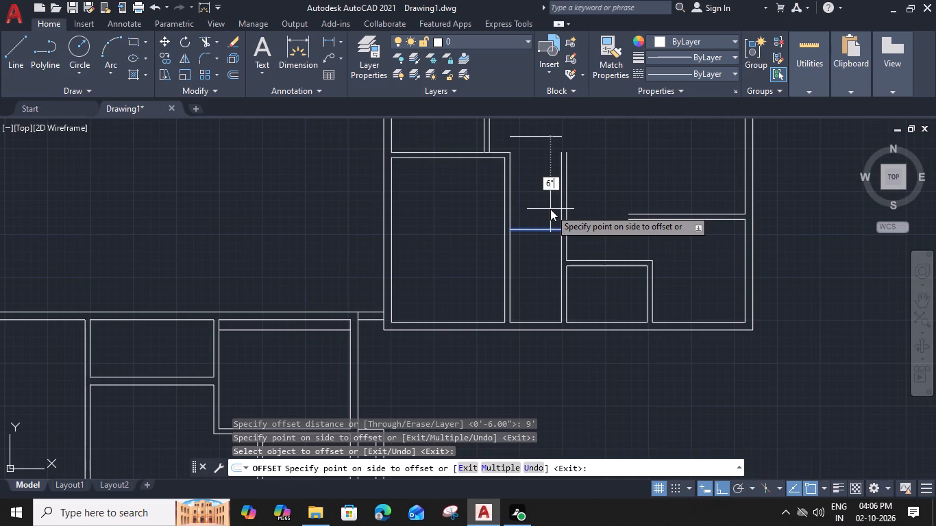
{"action": "key", "text": "Return"}
{"action": "key", "text": "Escape"}
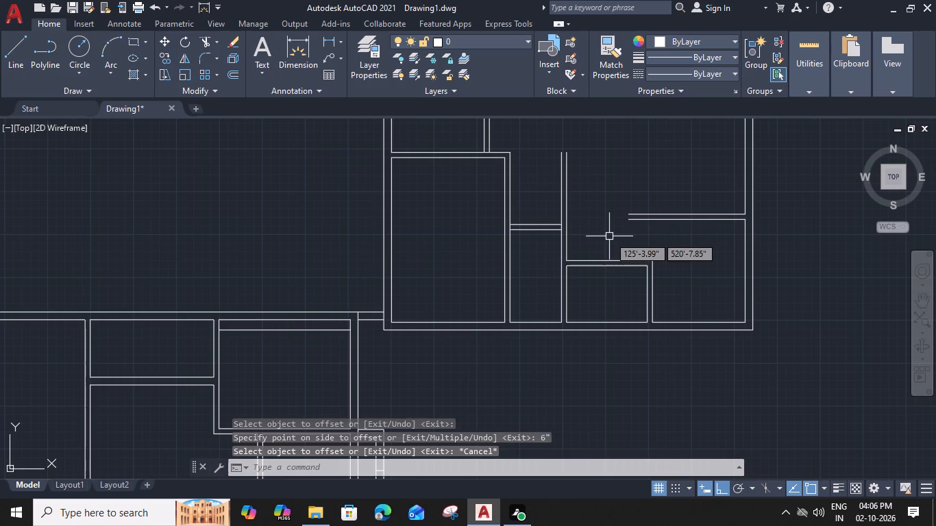
Draw a line closing the open west end of the horizontal partition that runs off the east wall.
{"action": "type", "text": "L"}
{"action": "key", "text": "space"}
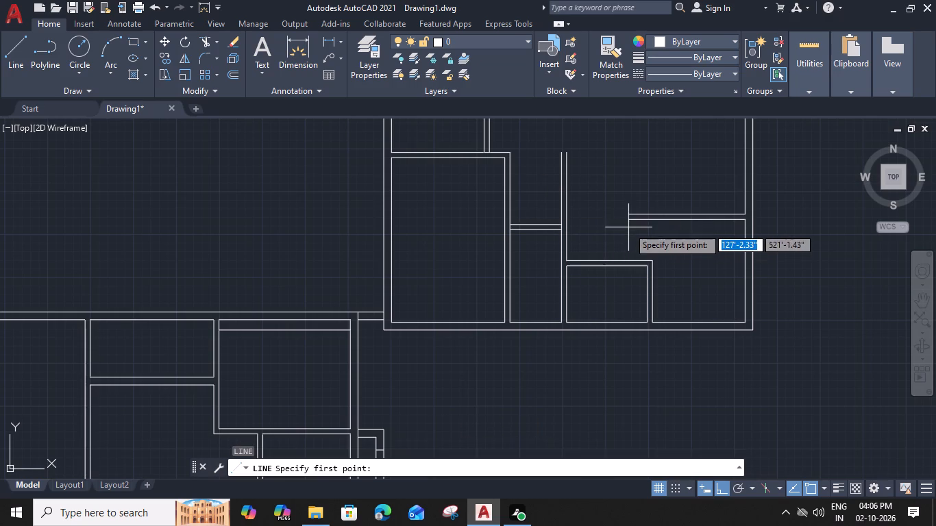
{"action": "scroll", "coordinate": [628, 213], "scroll_direction": "up", "scroll_amount": 2}
{"action": "left_click", "coordinate": [627, 217]}
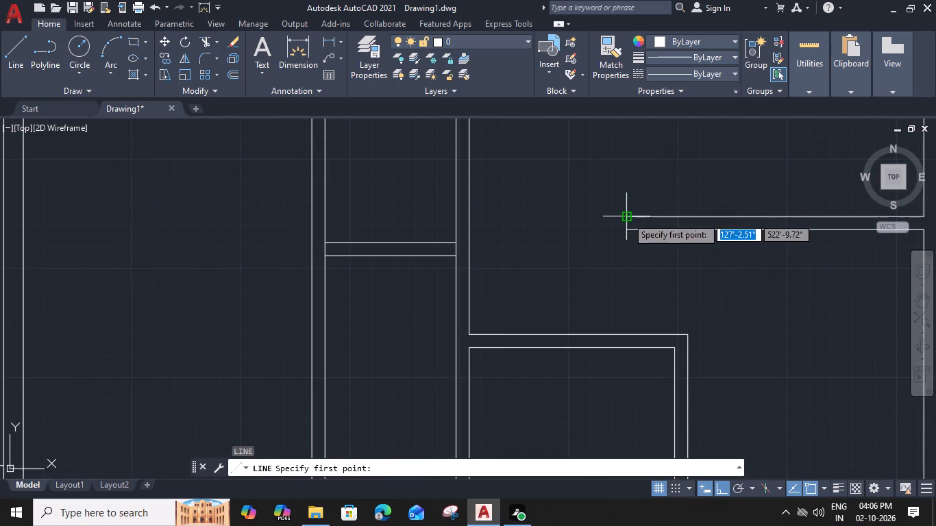
{"action": "left_click", "coordinate": [628, 228]}
{"action": "key", "text": "Escape"}
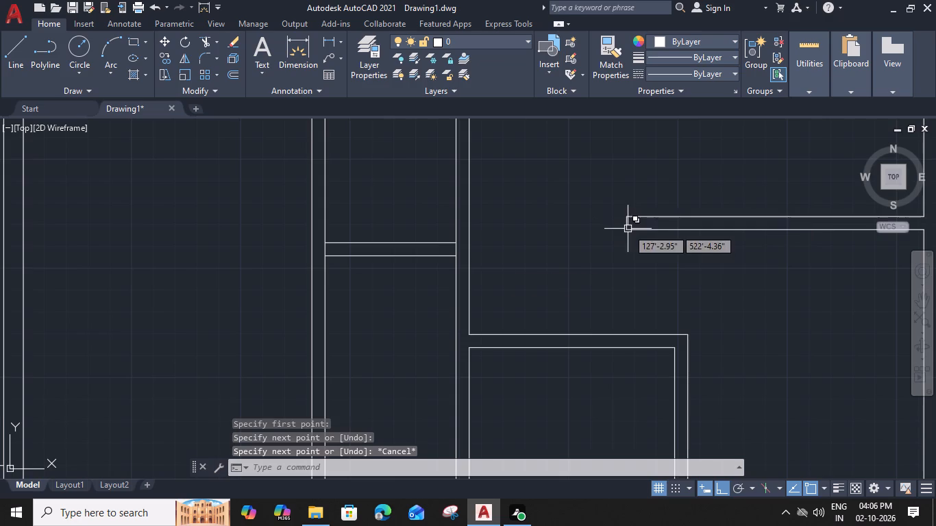
Extend the narrow bay partition's upper line to the east partition's far line, and trim the vertical line between its paired lines.
{"action": "middle_click_drag", "start_coordinate": [491, 264], "coordinate": [582, 266]}
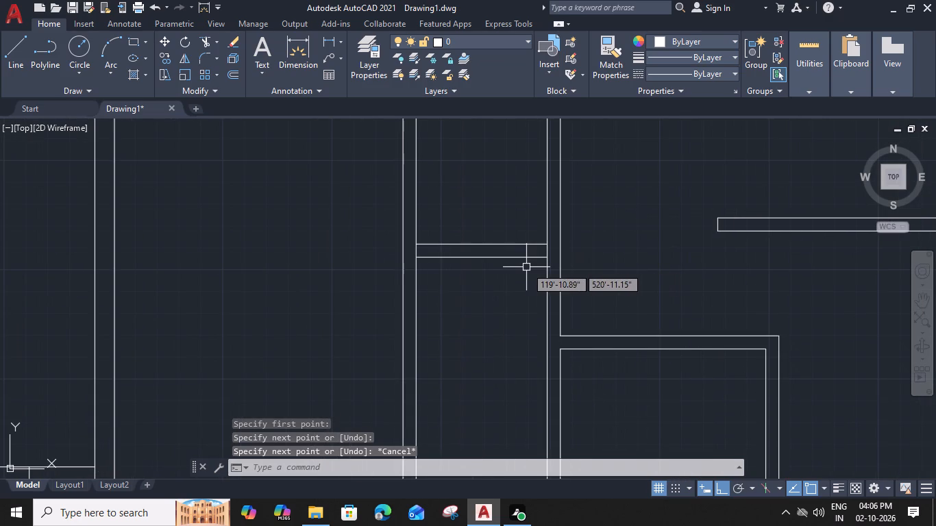
{"action": "type", "text": "EX"}
{"action": "key", "text": "space"}
{"action": "left_click", "coordinate": [507, 247]}
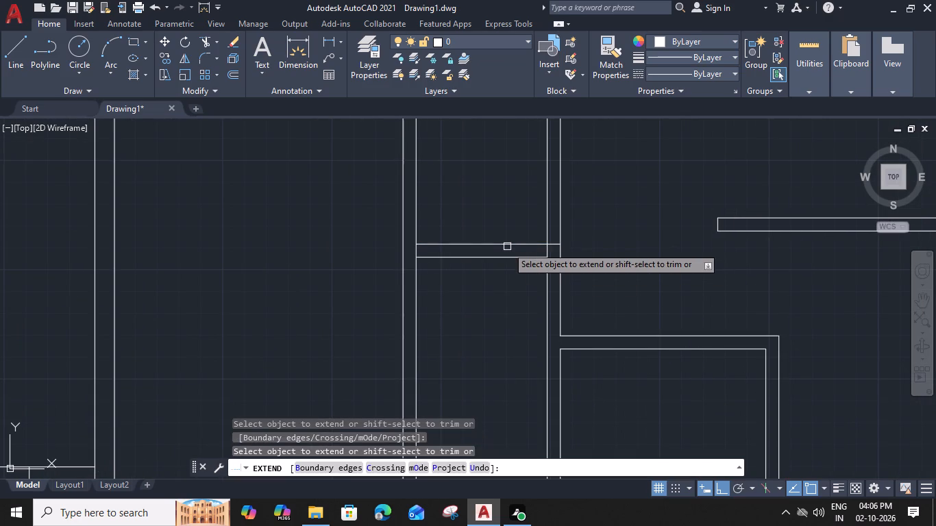
{"action": "left_click", "coordinate": [547, 253], "text": "shift"}
{"action": "scroll", "coordinate": [547, 253], "scroll_direction": "down", "scroll_amount": 1}
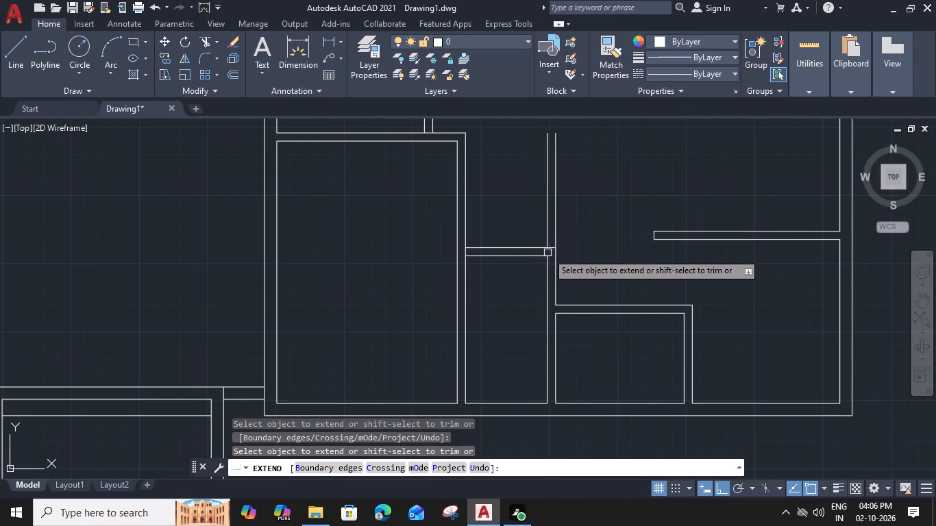
{"action": "middle_click_drag", "start_coordinate": [552, 220], "coordinate": [565, 247]}
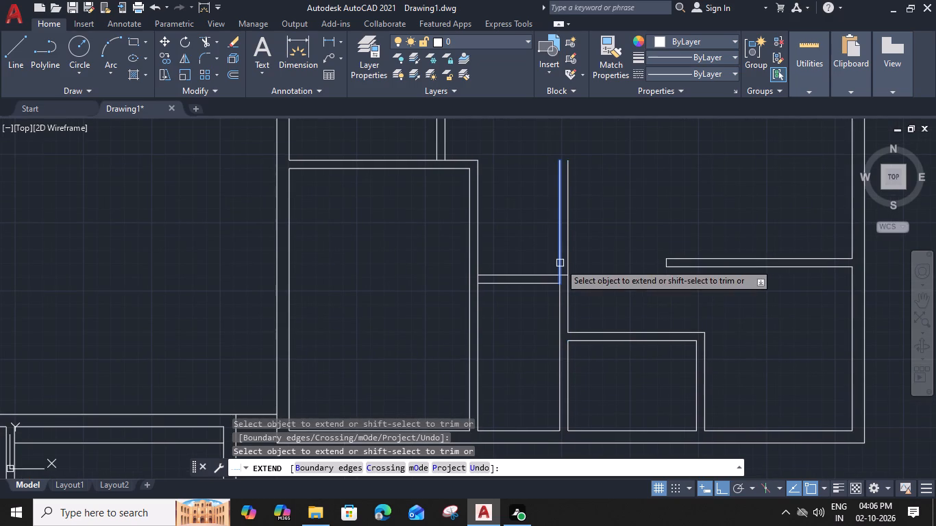
{"action": "key", "text": "Escape"}
{"action": "left_click", "coordinate": [551, 275]}
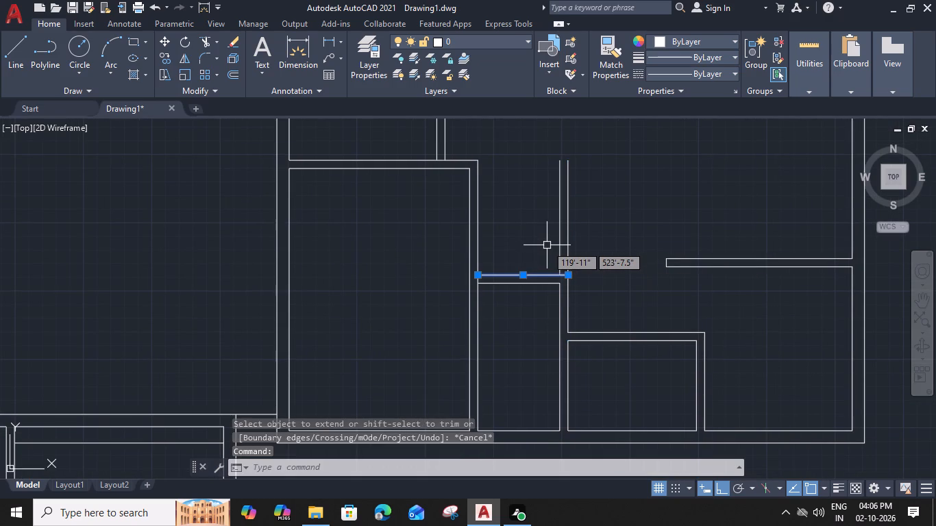
{"action": "key", "text": "Escape"}
Extend the east wall partition's upper line west across the narrow bay, and trim away the piece spanning the gap east of the bay.
{"action": "type", "text": "EX"}
{"action": "key", "text": "space"}
{"action": "left_click", "coordinate": [676, 258]}
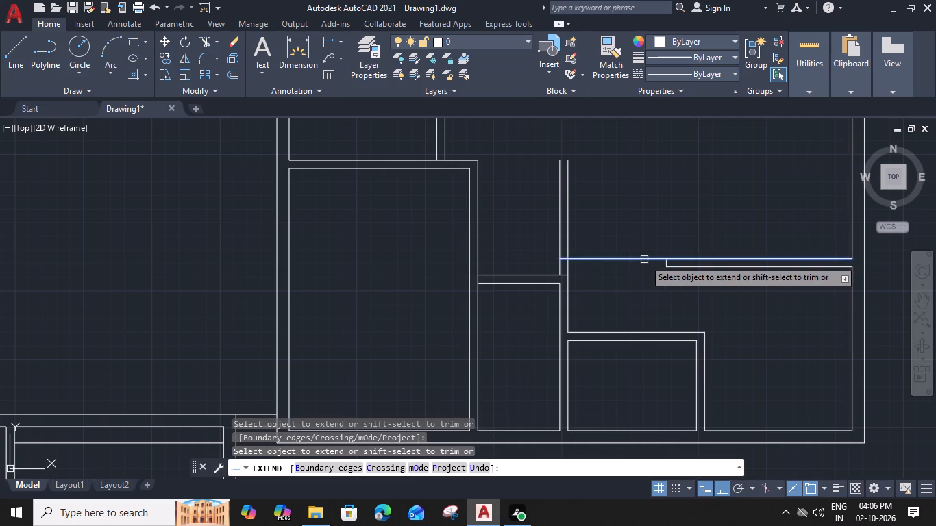
{"action": "left_click", "coordinate": [643, 260]}
{"action": "left_click", "coordinate": [620, 258]}
{"action": "left_click", "coordinate": [619, 258], "text": "shift"}
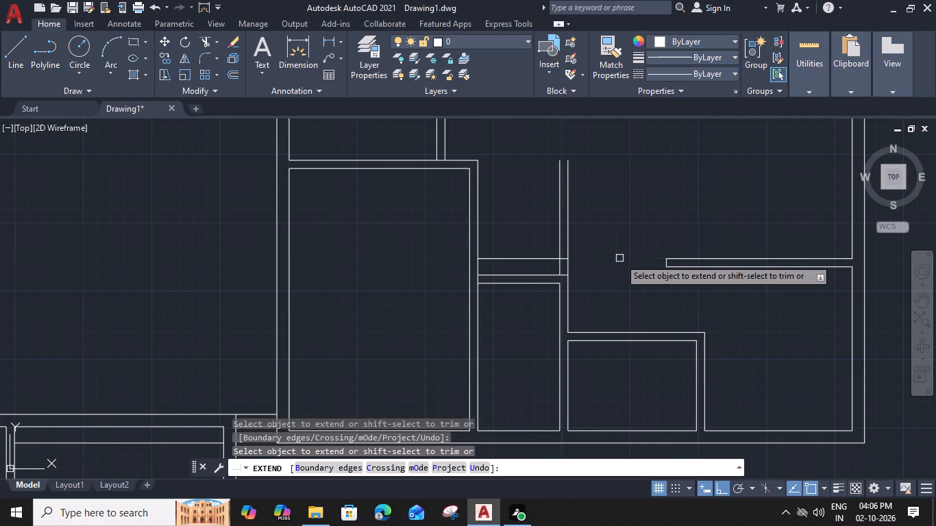
Trim the horizontal piece between the narrow bay's east partition lines and both partition lines north of the upper horizontal line.
{"action": "scroll", "coordinate": [563, 255], "scroll_direction": "up", "scroll_amount": 2}
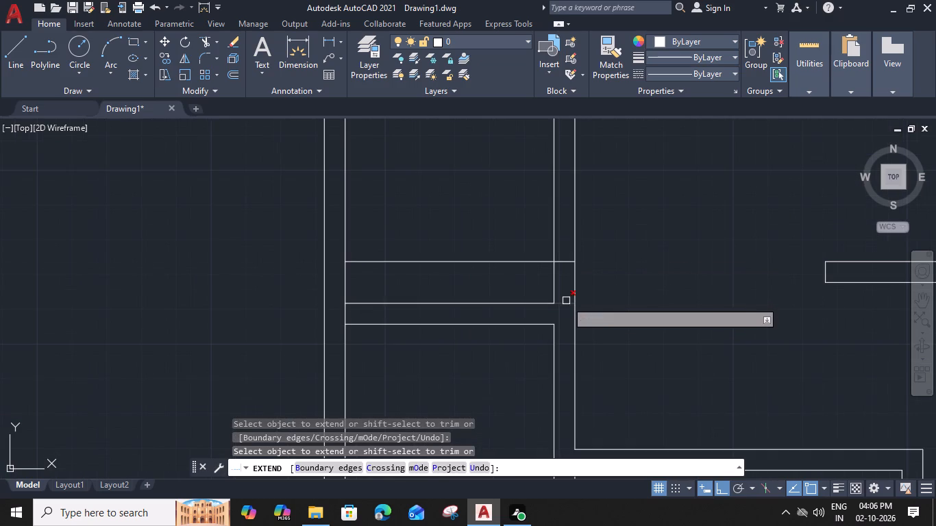
{"action": "left_click", "coordinate": [566, 301], "text": "shift"}
{"action": "left_click", "coordinate": [574, 241], "text": "shift"}
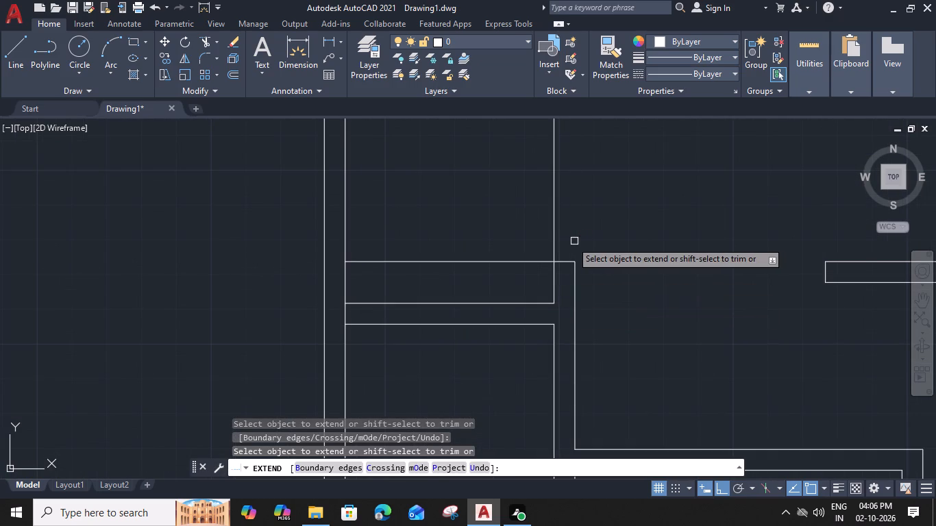
{"action": "left_click", "coordinate": [557, 237], "text": "shift"}
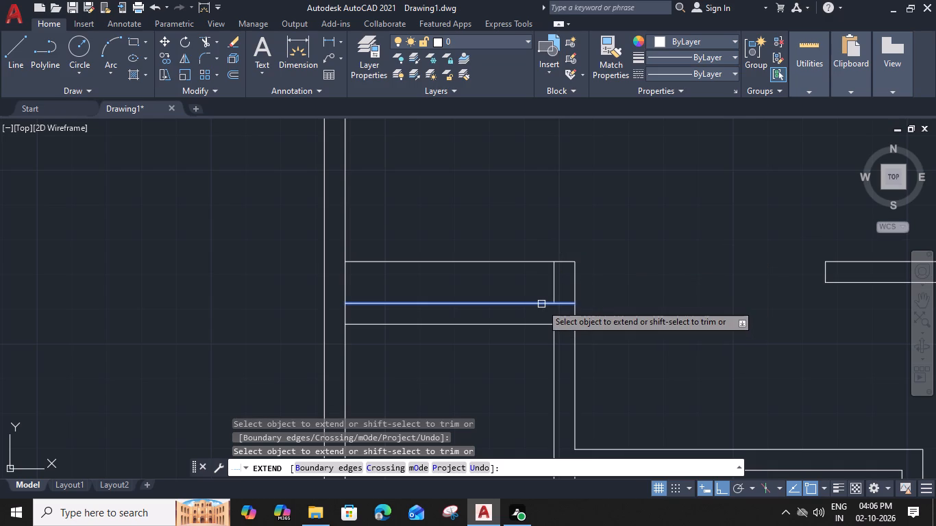
{"action": "key", "text": "Escape"}
Draw a three-sided projection south of the outer wall at the narrow bay's west partition, 1'9" deep and about 8' wide.
{"action": "scroll", "coordinate": [541, 304], "scroll_direction": "down", "scroll_amount": 3}
{"action": "middle_click_drag", "start_coordinate": [567, 329], "coordinate": [569, 329]}
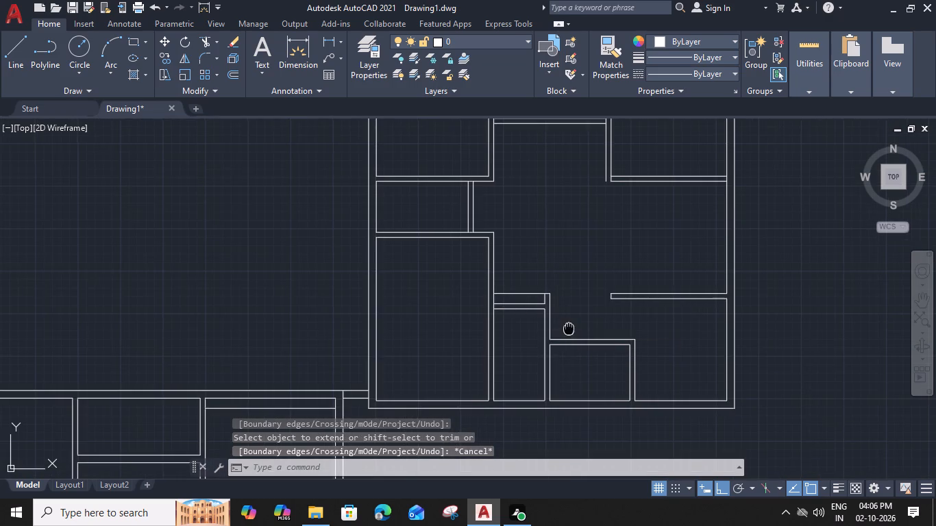
{"action": "middle_click_drag", "start_coordinate": [569, 329], "coordinate": [577, 297]}
{"action": "scroll", "coordinate": [642, 239], "scroll_direction": "down", "scroll_amount": 1}
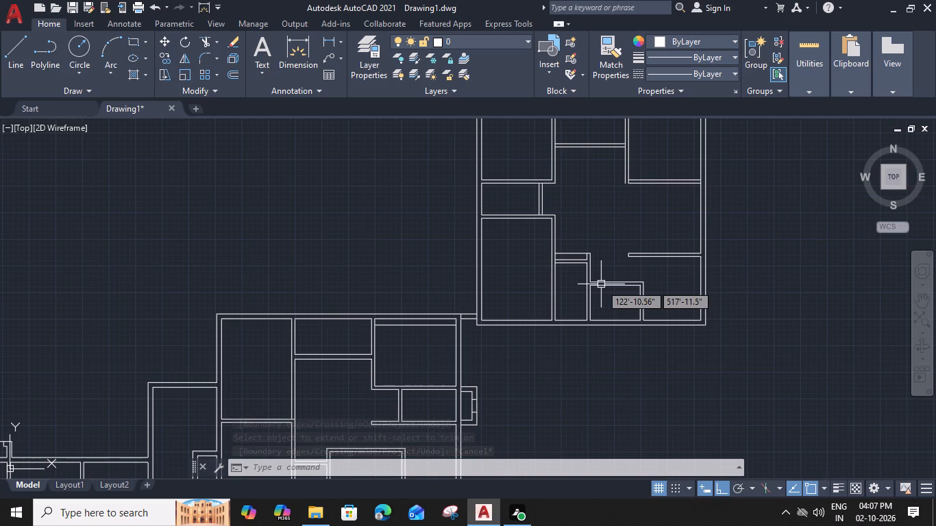
{"action": "middle_click_drag", "start_coordinate": [601, 284], "coordinate": [565, 265]}
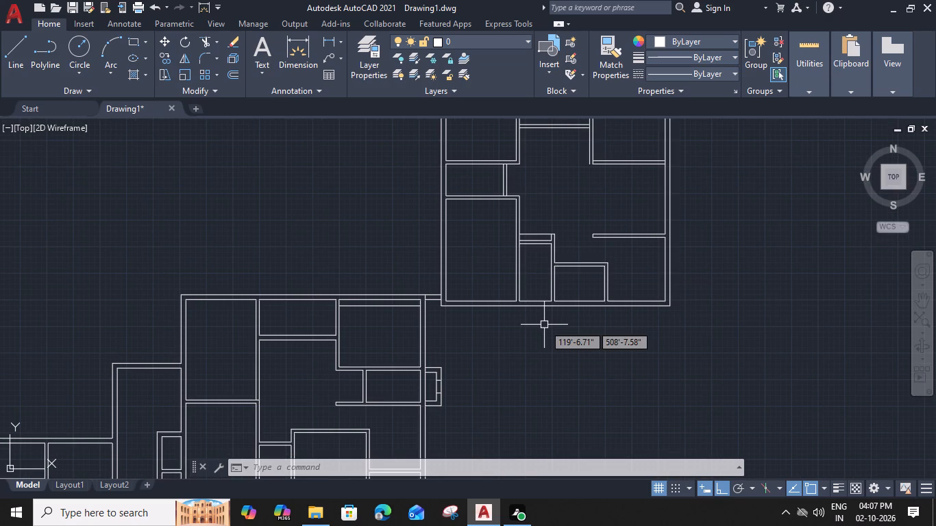
{"action": "middle_click_drag", "start_coordinate": [544, 325], "coordinate": [558, 290]}
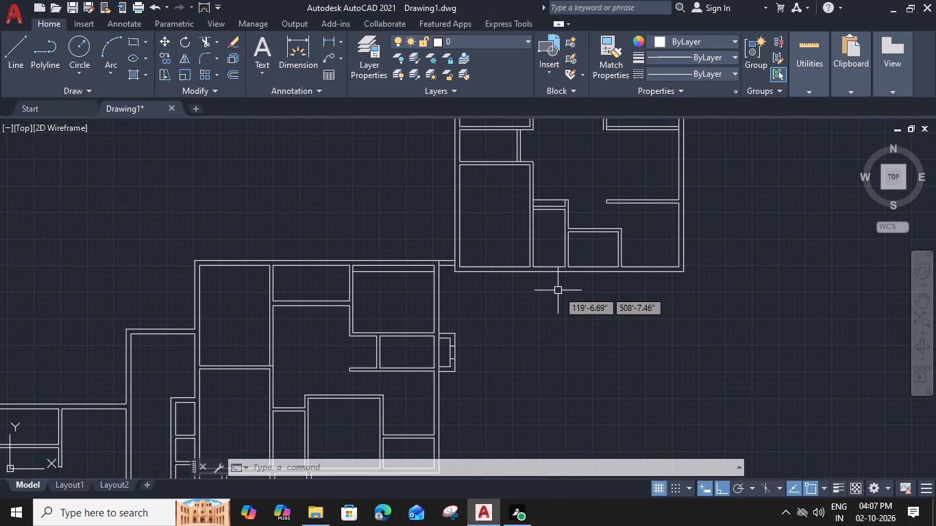
{"action": "scroll", "coordinate": [543, 287], "scroll_direction": "up", "scroll_amount": 3}
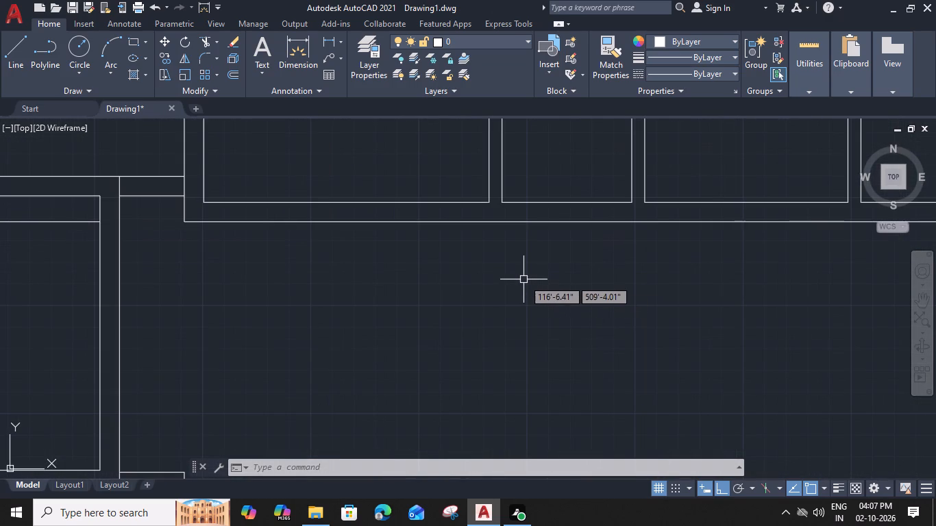
{"action": "type", "text": "L"}
{"action": "key", "text": "space"}
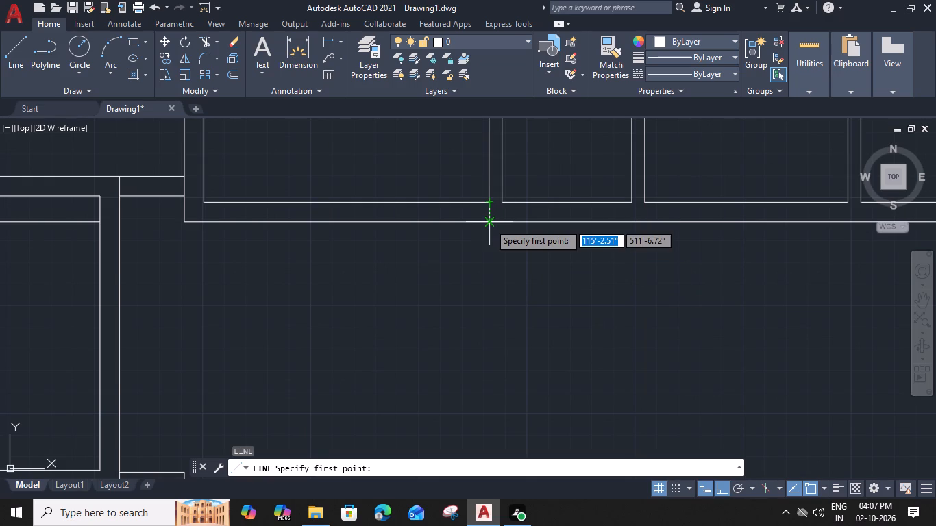
{"action": "left_click", "coordinate": [489, 223]}
{"action": "key", "text": "1"}
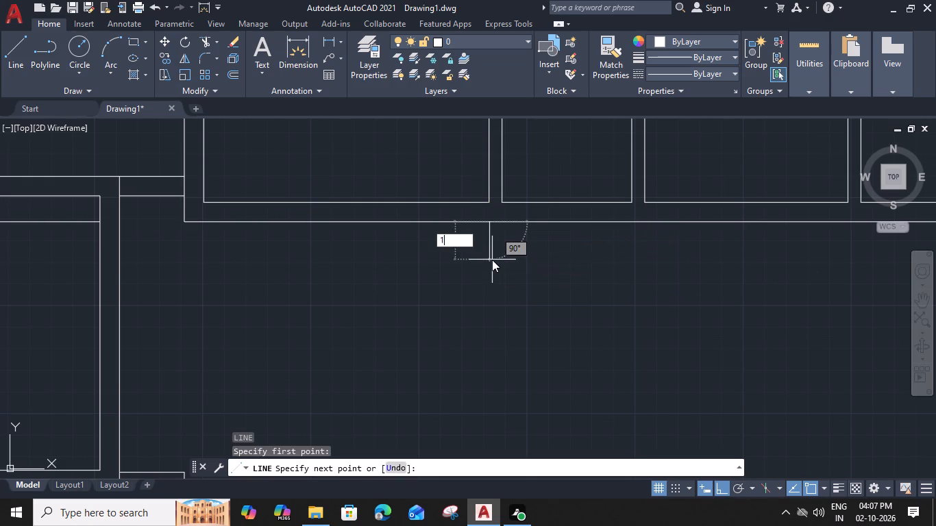
{"action": "key", "text": "apostrophe"}
{"action": "type", "text": "9\""}
{"action": "key", "text": "Return"}
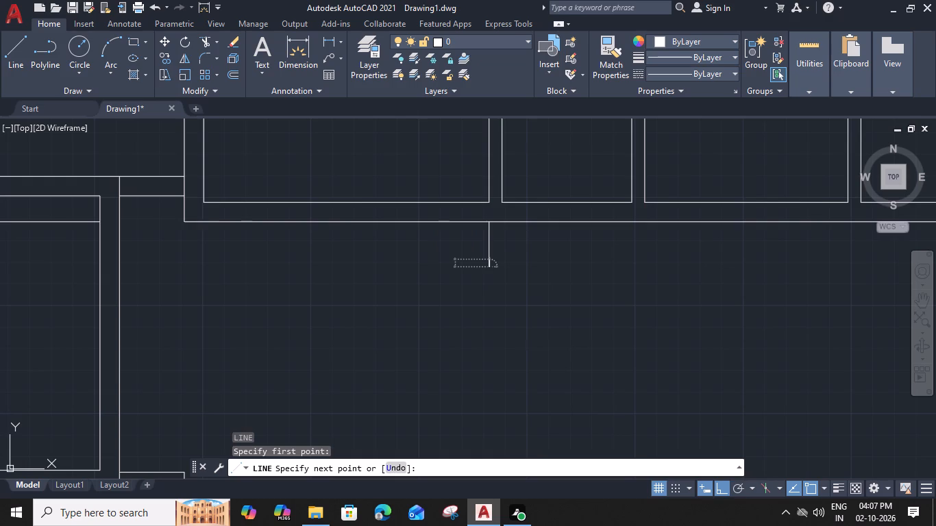
{"action": "left_click", "coordinate": [698, 267]}
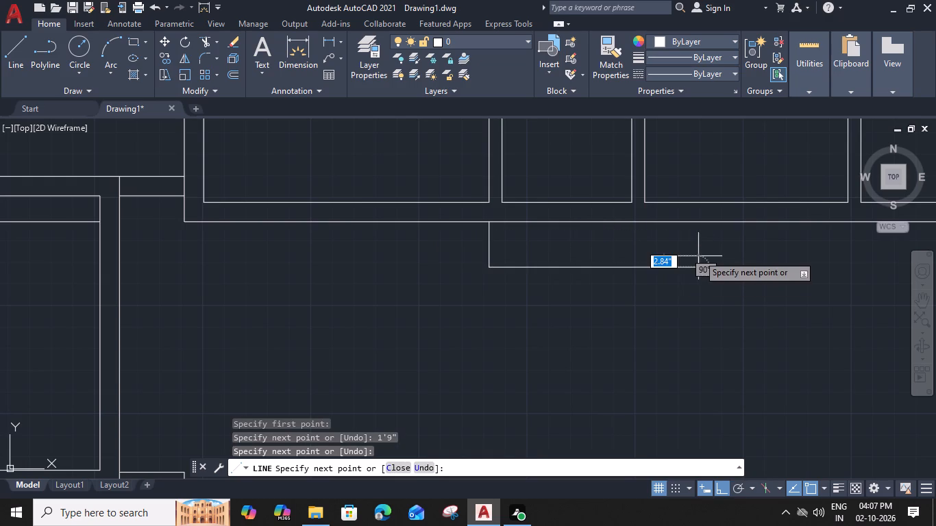
{"action": "left_click", "coordinate": [698, 223]}
{"action": "key", "text": "Escape"}
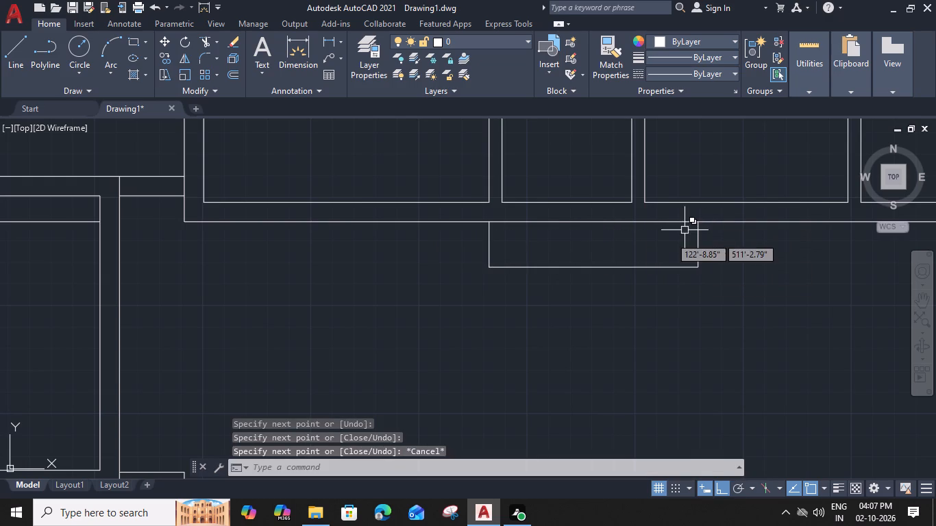
Offset the projection's three lines by 9": the west and east sides eastward and the south line southward.
{"action": "left_click", "coordinate": [490, 240]}
{"action": "key", "text": "o"}
{"action": "key", "text": "space"}
{"action": "type", "text": "9"}
{"action": "key", "text": "shift+quotedbl"}
{"action": "key", "text": "Return"}
{"action": "left_click", "coordinate": [524, 253]}
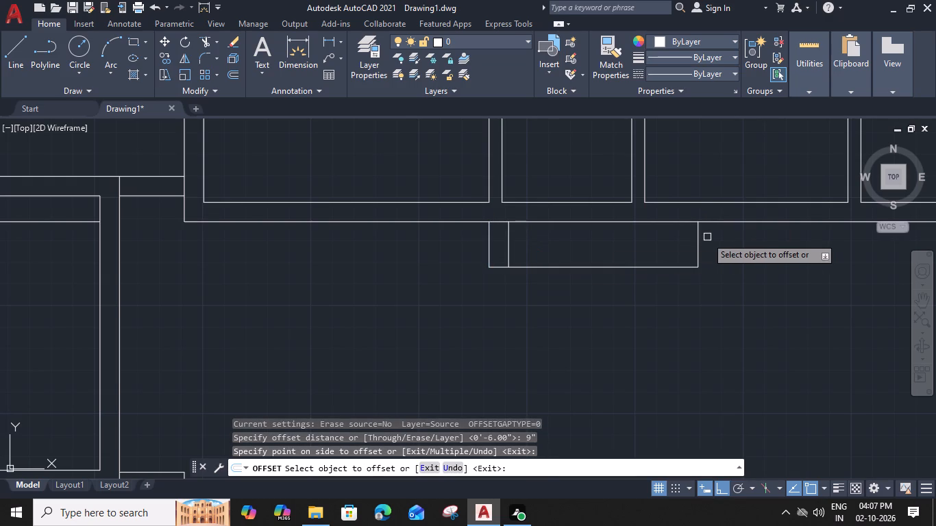
{"action": "left_click", "coordinate": [698, 234]}
{"action": "left_click", "coordinate": [719, 240]}
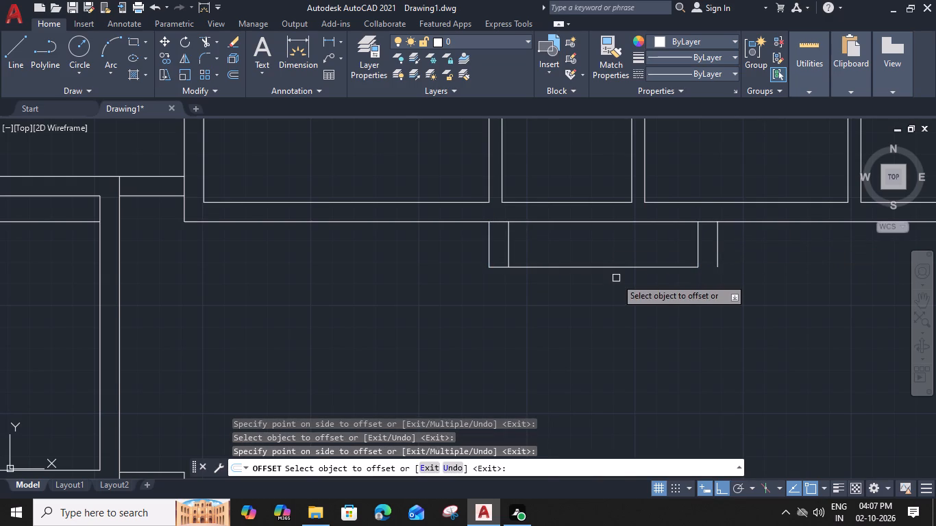
{"action": "left_click", "coordinate": [616, 270]}
{"action": "left_click", "coordinate": [618, 295]}
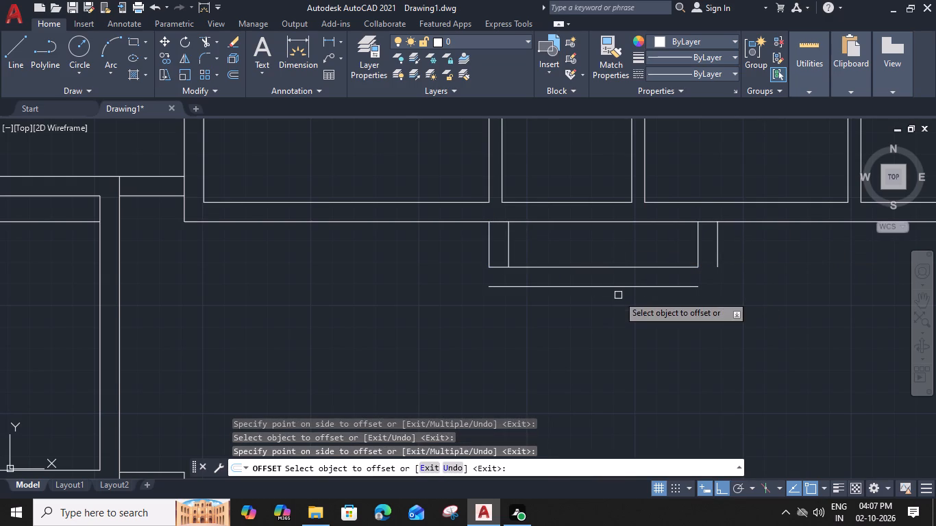
{"action": "key", "text": "Escape"}
Extend the projection's westernmost line south to the new outer south line.
{"action": "type", "text": "EX"}
{"action": "key", "text": "space"}
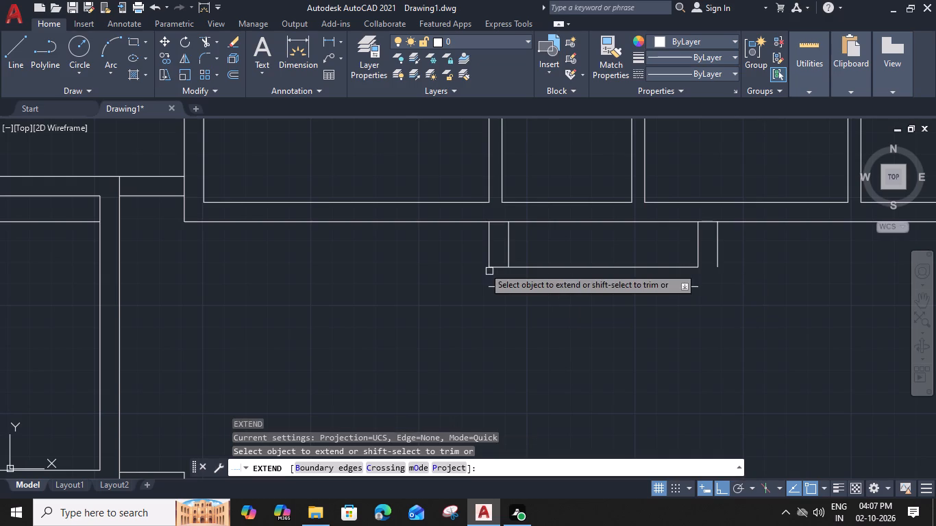
{"action": "left_click", "coordinate": [488, 256]}
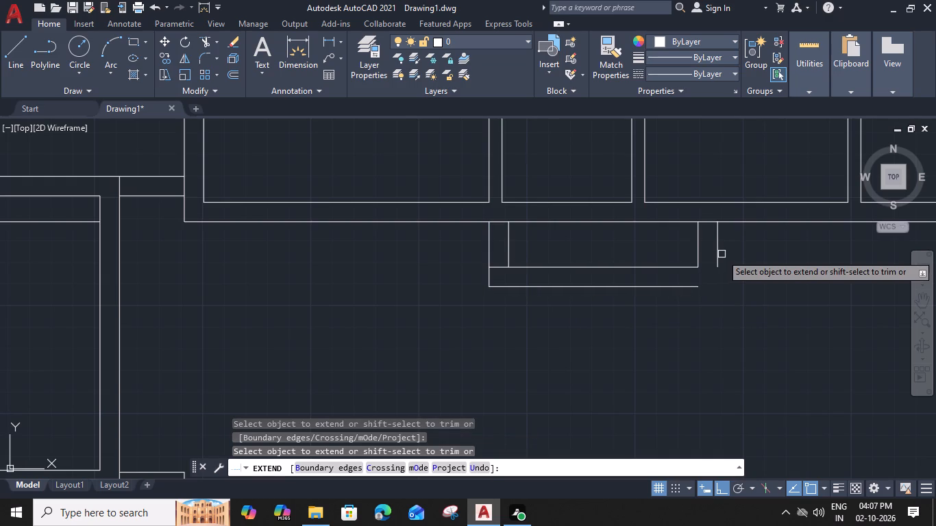
{"action": "scroll", "coordinate": [693, 286], "scroll_direction": "down", "scroll_amount": 2}
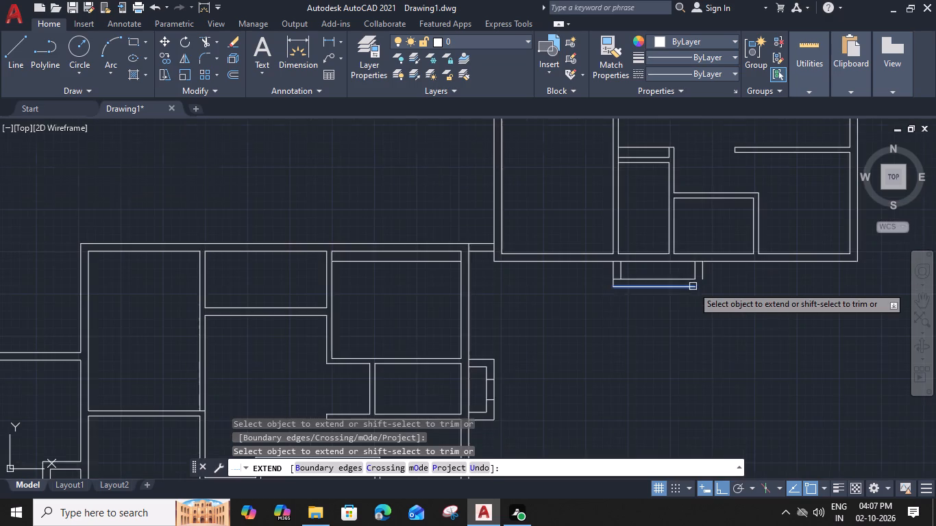
{"action": "scroll", "coordinate": [696, 288], "scroll_direction": "down", "scroll_amount": 3}
{"action": "middle_click_drag", "start_coordinate": [698, 295], "coordinate": [646, 280]}
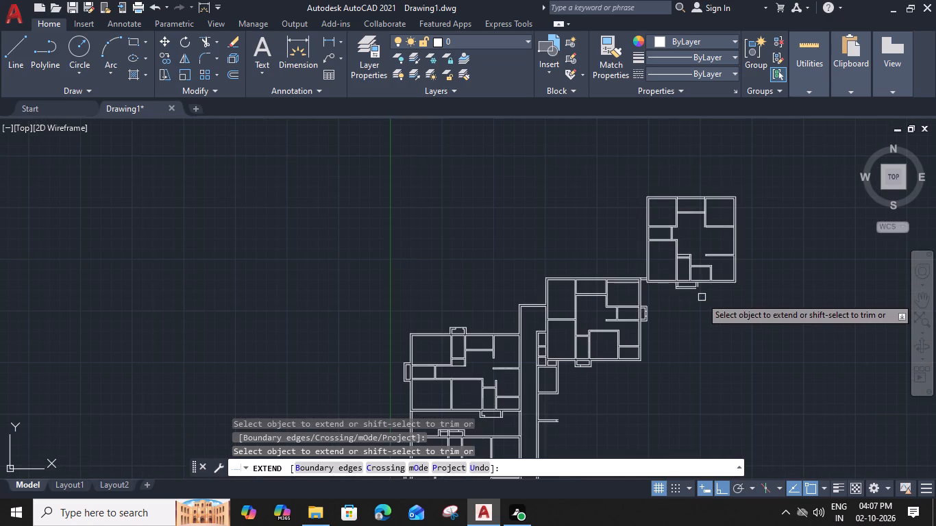
{"action": "middle_click_drag", "start_coordinate": [646, 280], "coordinate": [533, 281]}
{"action": "key", "text": "Escape"}
Fillet the outer south line with the outer east line to close the projection's southeast corner.
{"action": "type", "text": "F"}
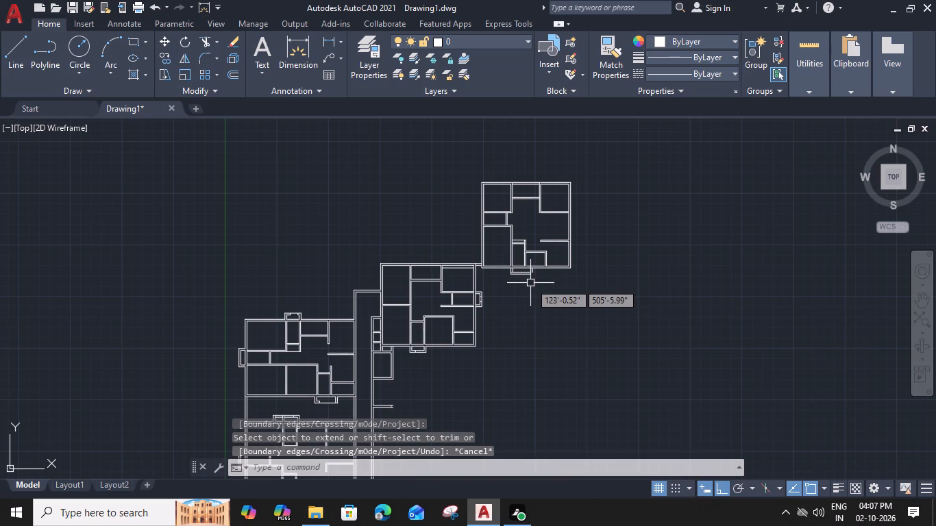
{"action": "key", "text": "space"}
{"action": "scroll", "coordinate": [530, 283], "scroll_direction": "up", "scroll_amount": 5}
{"action": "left_click", "coordinate": [526, 181]}
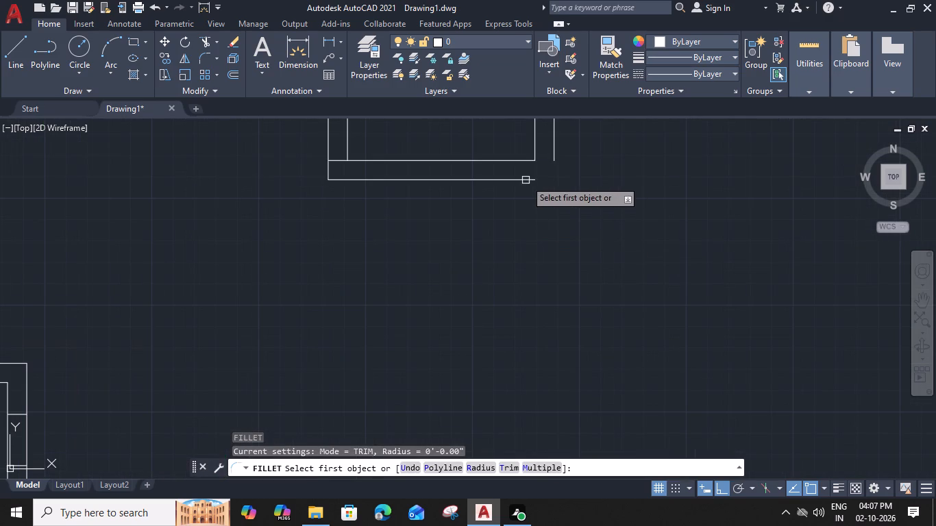
{"action": "left_click", "coordinate": [555, 151]}
{"action": "key", "text": "Escape"}
Extend the projection's inner east line to the outer south line, and trim the inner south line between the paired west lines.
{"action": "scroll", "coordinate": [524, 210], "scroll_direction": "down", "scroll_amount": 1}
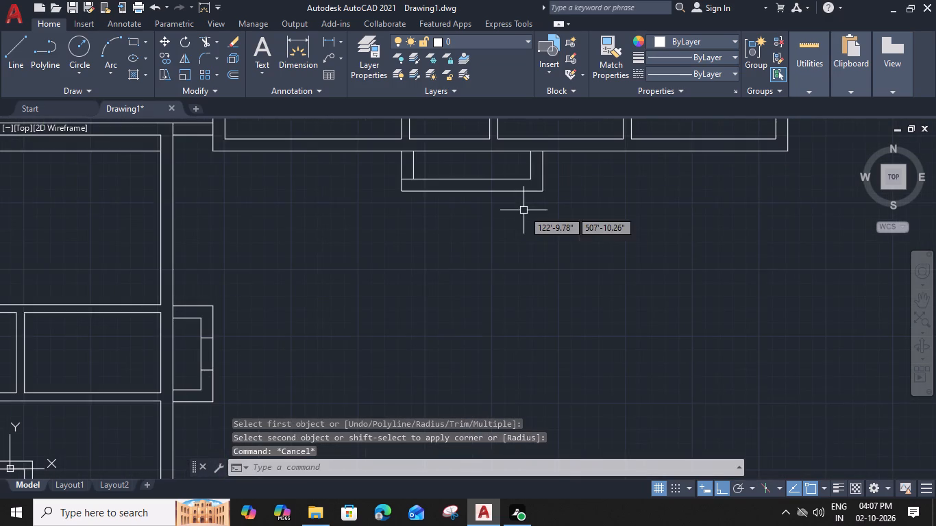
{"action": "middle_click_drag", "start_coordinate": [524, 210], "coordinate": [538, 264]}
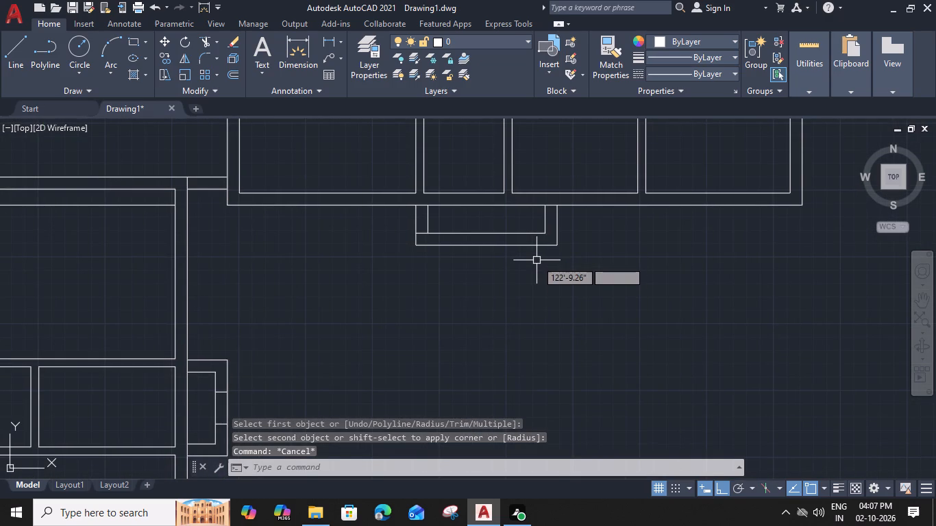
{"action": "type", "text": "EX"}
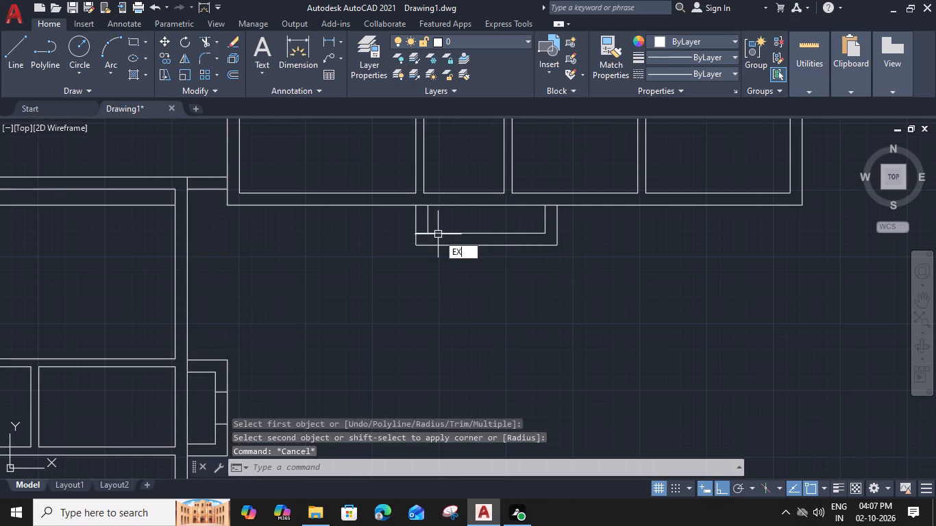
{"action": "key", "text": "space"}
{"action": "left_click", "coordinate": [545, 219]}
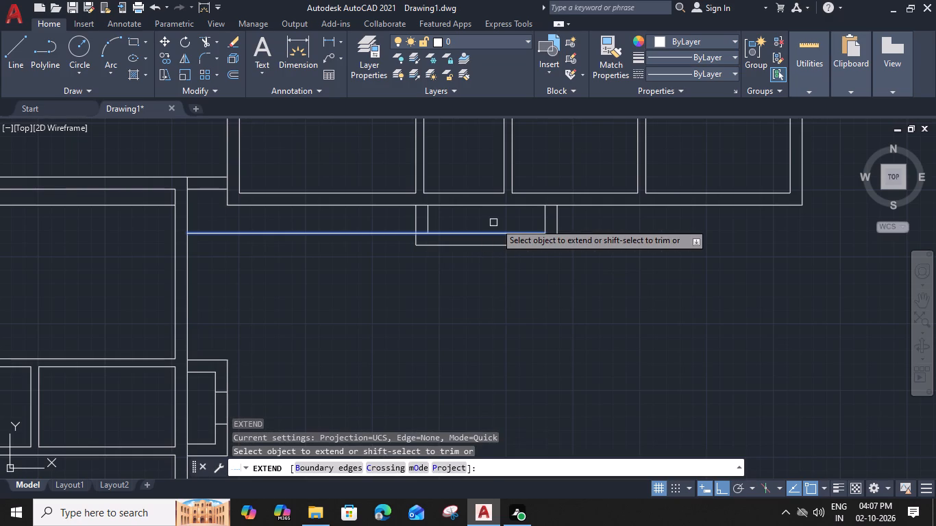
{"action": "scroll", "coordinate": [432, 231], "scroll_direction": "up", "scroll_amount": 1}
{"action": "left_click", "coordinate": [416, 237], "text": "shift"}
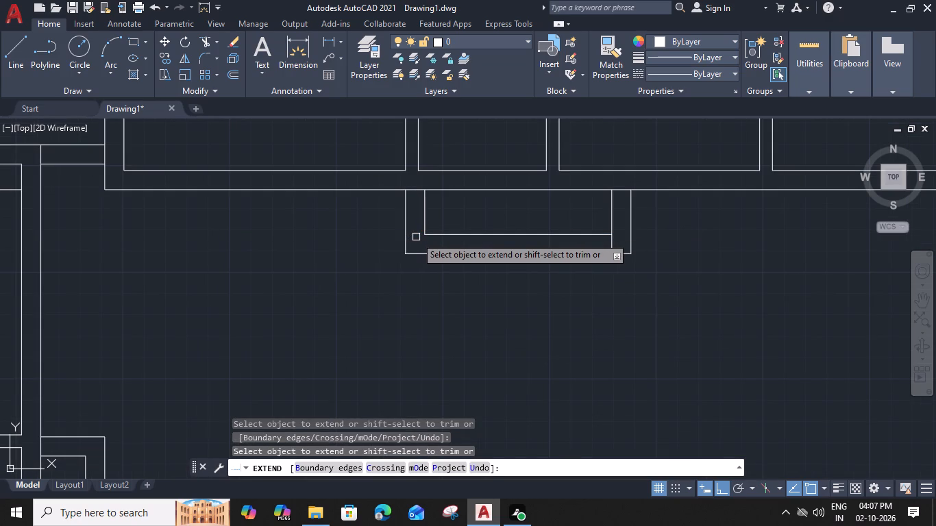
{"action": "key", "text": "Escape"}
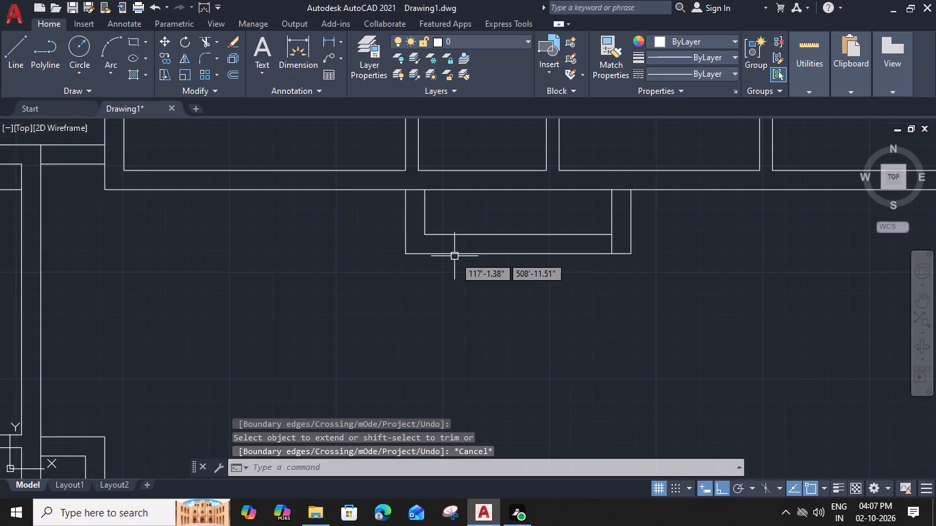
Draw a short vertical line across the projection's south wall thickness, near its west end.
{"action": "type", "text": "L"}
{"action": "key", "text": "space"}
{"action": "left_click", "coordinate": [460, 254]}
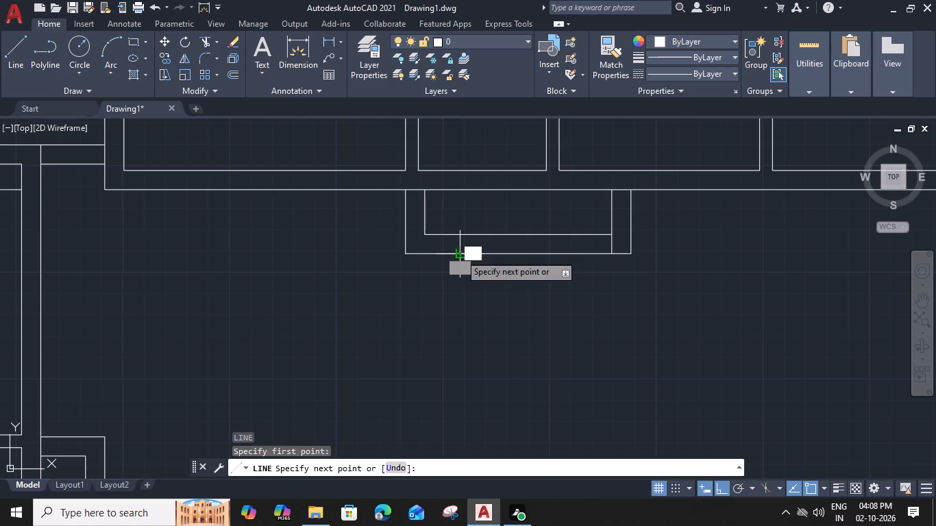
{"action": "left_click", "coordinate": [460, 235]}
{"action": "key", "text": "Escape"}
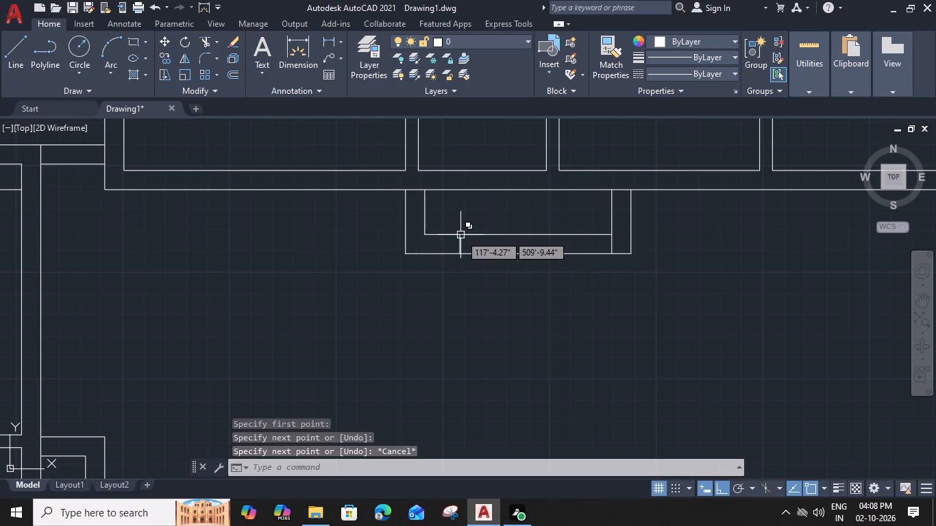
Trim the building's outer south wall line where it crosses the projection's east and west side walls.
{"action": "scroll", "coordinate": [461, 234], "scroll_direction": "down", "scroll_amount": 1}
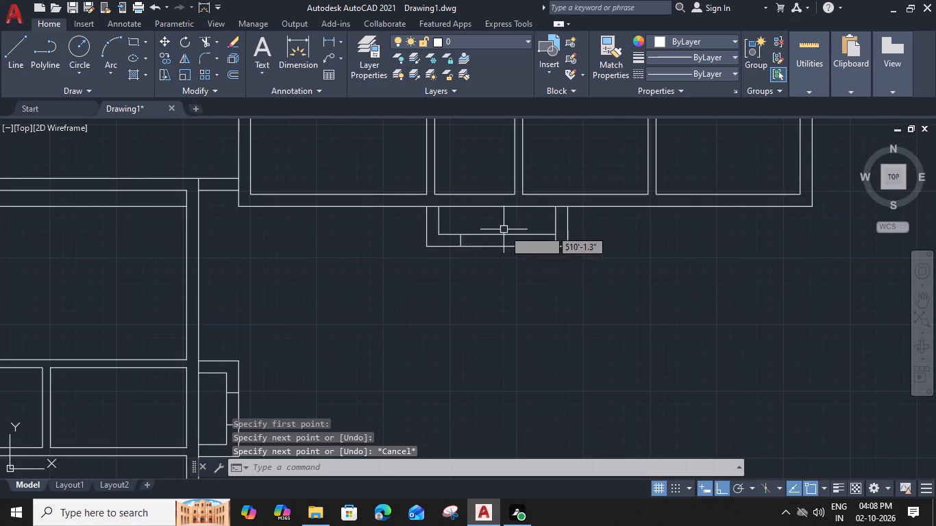
{"action": "key", "text": "t"}
{"action": "type", "text": "R"}
{"action": "key", "text": "space"}
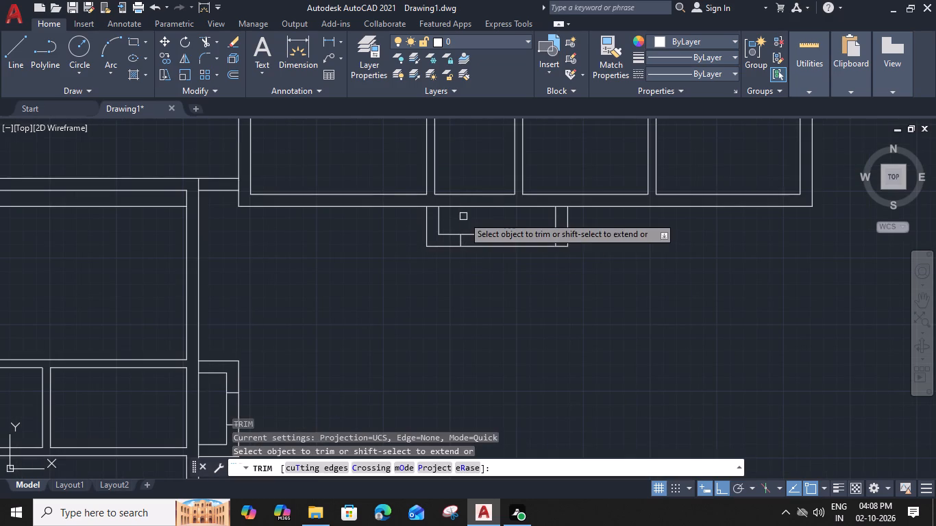
{"action": "scroll", "coordinate": [560, 203], "scroll_direction": "up", "scroll_amount": 1}
{"action": "left_click", "coordinate": [561, 210]}
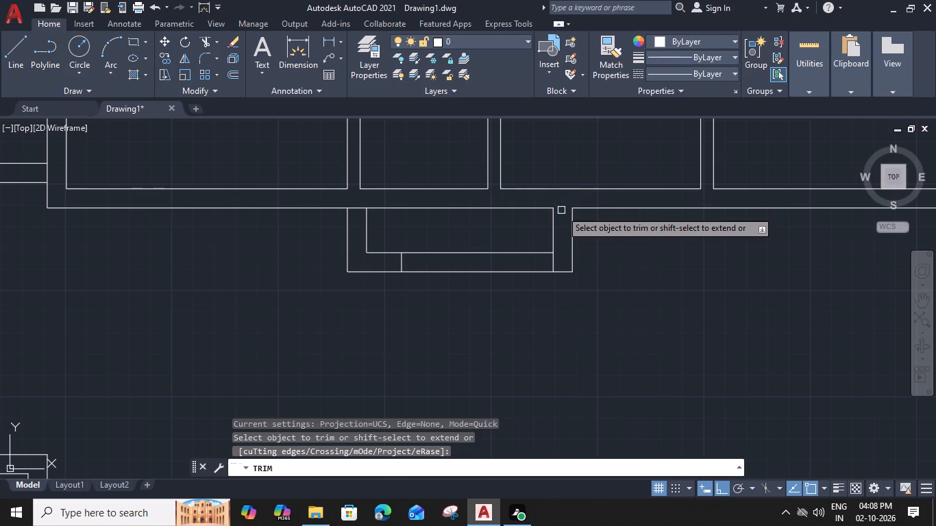
{"action": "left_click", "coordinate": [358, 211]}
{"action": "key", "text": "Escape"}
{"action": "scroll", "coordinate": [358, 211], "scroll_direction": "down", "scroll_amount": 2}
{"action": "middle_click_drag", "start_coordinate": [498, 217], "coordinate": [565, 299]}
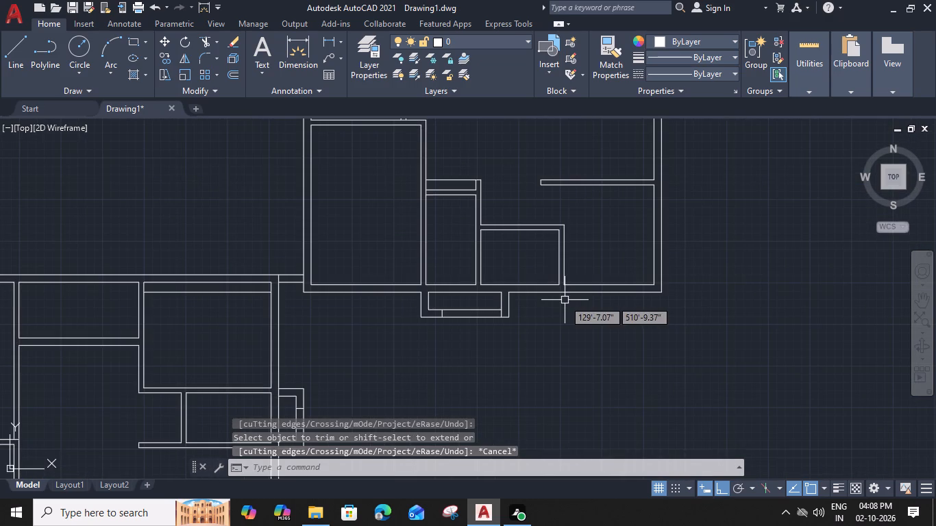
{"action": "scroll", "coordinate": [529, 308], "scroll_direction": "up", "scroll_amount": 2}
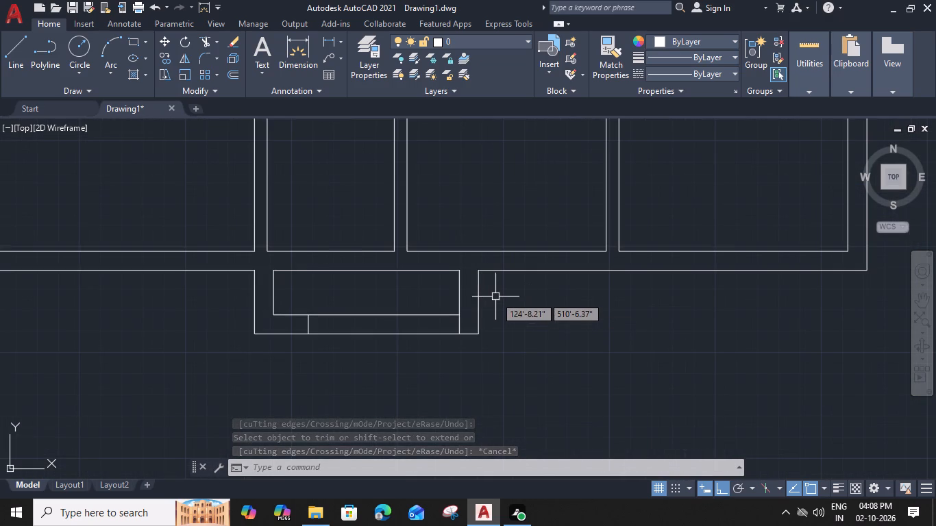
Move the south projection's inner and outer east side lines a short distance west along the building's south wall.
{"action": "left_click_drag", "start_coordinate": [483, 290], "coordinate": [460, 295]}
{"action": "left_click", "coordinate": [442, 297]}
{"action": "key", "text": "m"}
{"action": "key", "text": "space"}
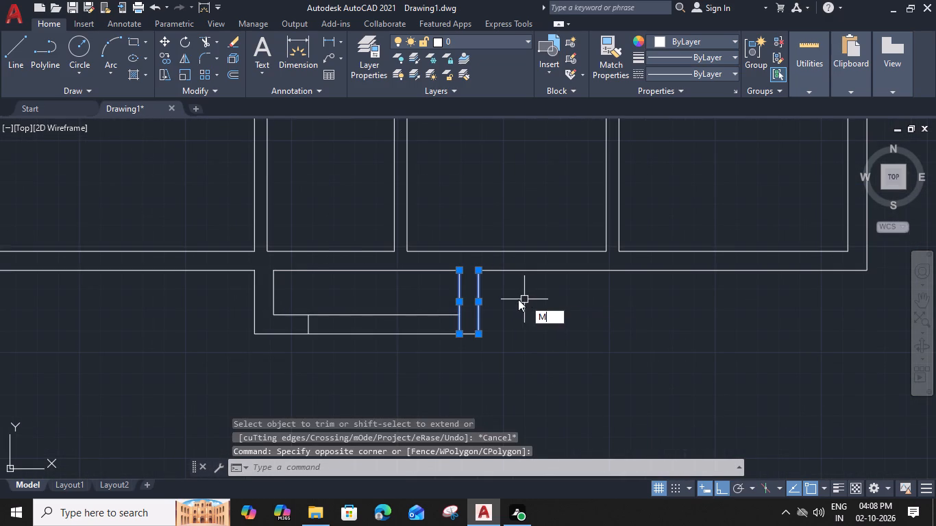
{"action": "left_click", "coordinate": [459, 273]}
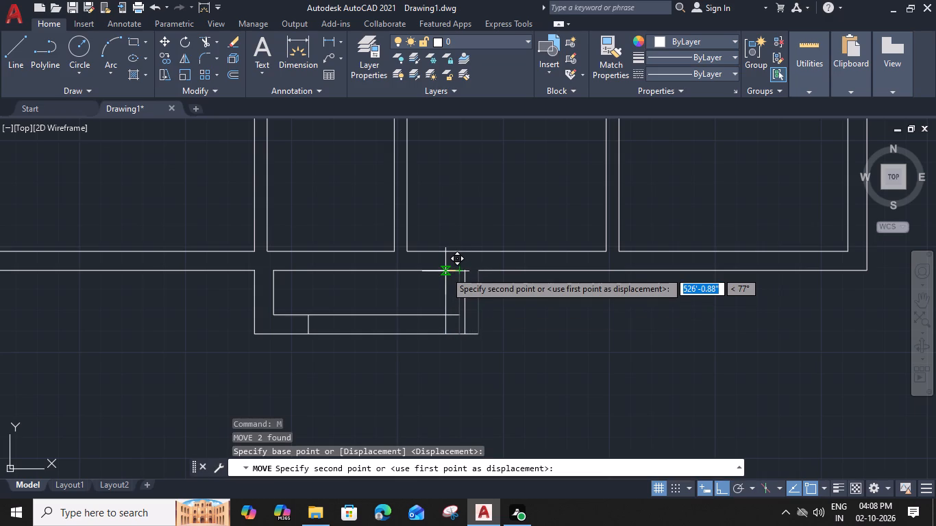
{"action": "left_click", "coordinate": [445, 271]}
Trim the projection's south wall lines past its moved east side, and extend the building's outer south line to meet it.
{"action": "type", "text": "TR"}
{"action": "key", "text": "space"}
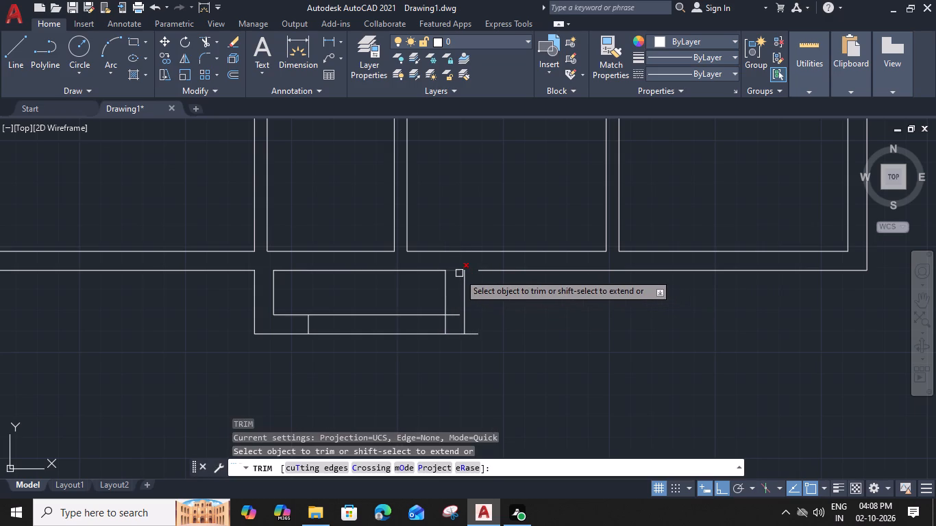
{"action": "left_click", "coordinate": [459, 273]}
{"action": "left_click", "coordinate": [456, 313]}
{"action": "left_click", "coordinate": [473, 334]}
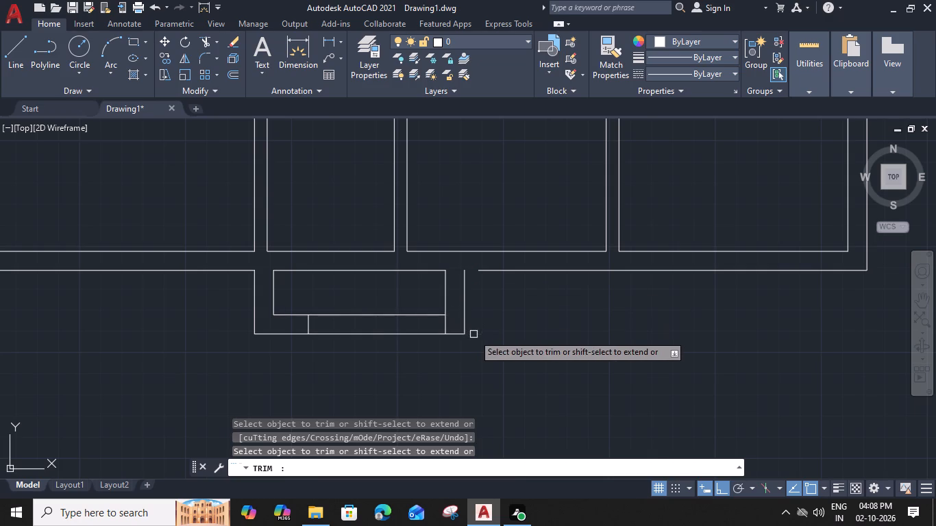
{"action": "left_click", "coordinate": [504, 272], "text": "shift"}
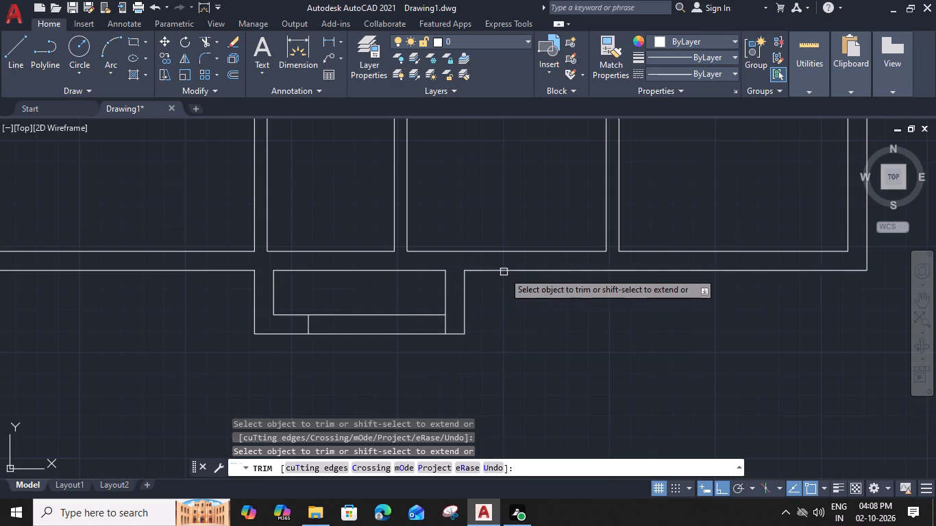
{"action": "key", "text": "Escape"}
Clean up the northeast room's south partition, opening its junction with the east wall and joining its southwest corner to the west wall.
{"action": "scroll", "coordinate": [517, 288], "scroll_direction": "down", "scroll_amount": 3}
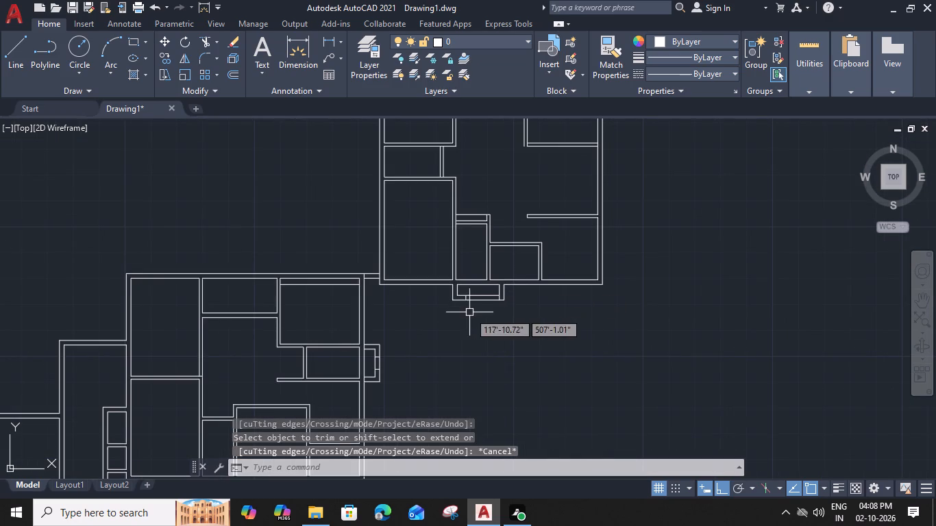
{"action": "middle_click_drag", "start_coordinate": [469, 312], "coordinate": [498, 332]}
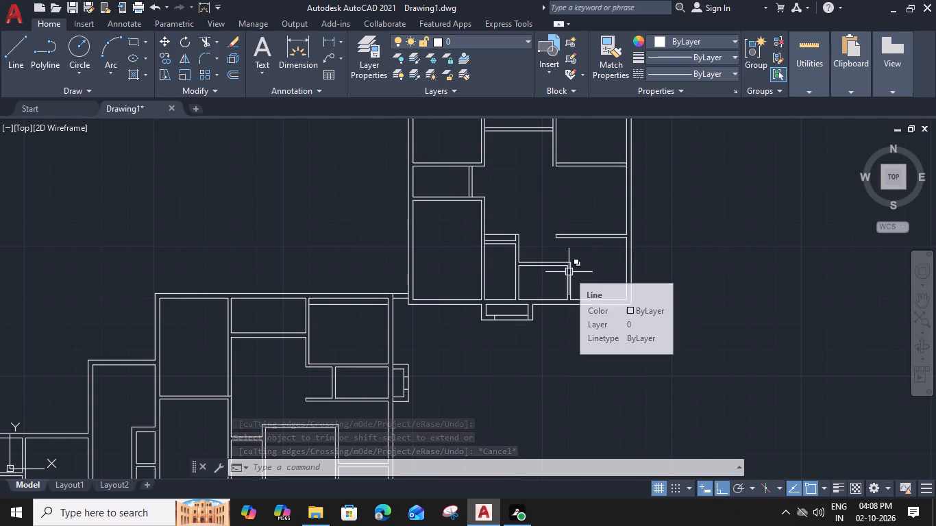
{"action": "scroll", "coordinate": [594, 249], "scroll_direction": "down", "scroll_amount": 1}
{"action": "middle_click_drag", "start_coordinate": [593, 249], "coordinate": [589, 273]}
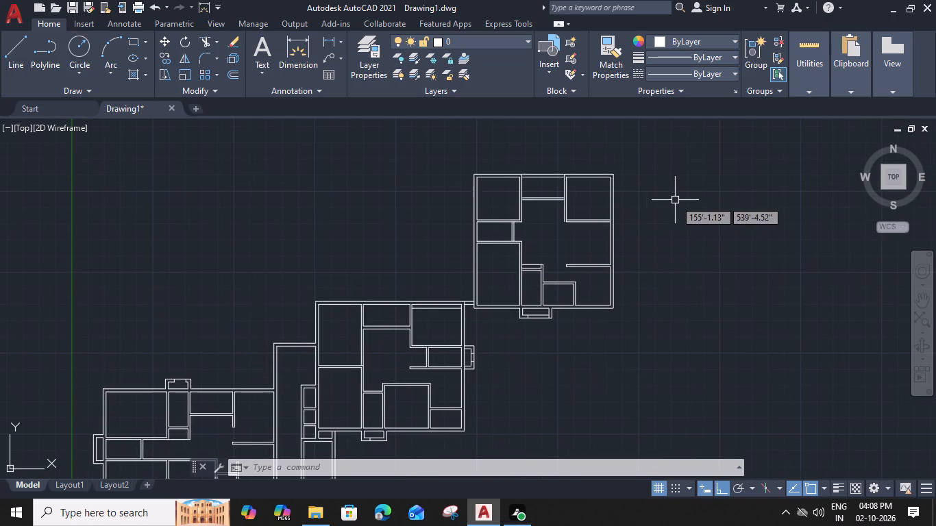
{"action": "scroll", "coordinate": [613, 228], "scroll_direction": "up", "scroll_amount": 2}
{"action": "type", "text": "TR"}
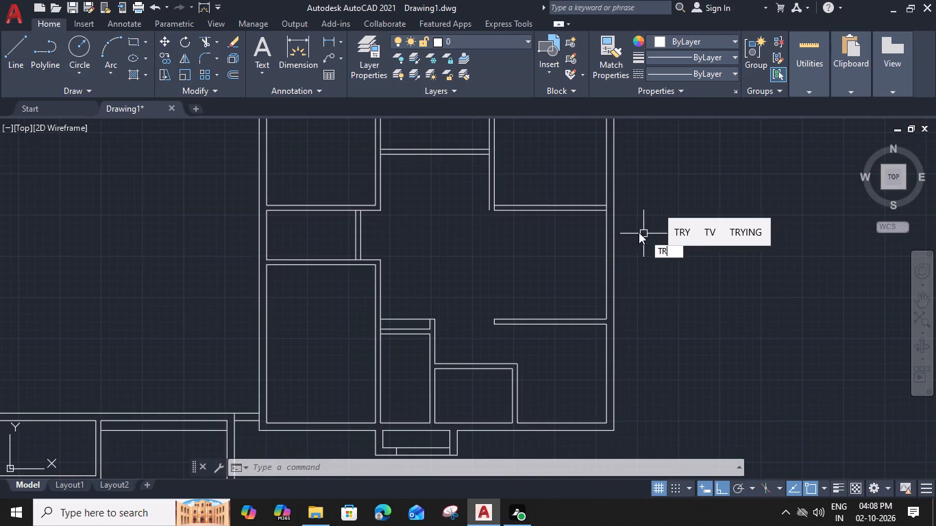
{"action": "key", "text": "space"}
{"action": "scroll", "coordinate": [607, 201], "scroll_direction": "up", "scroll_amount": 2}
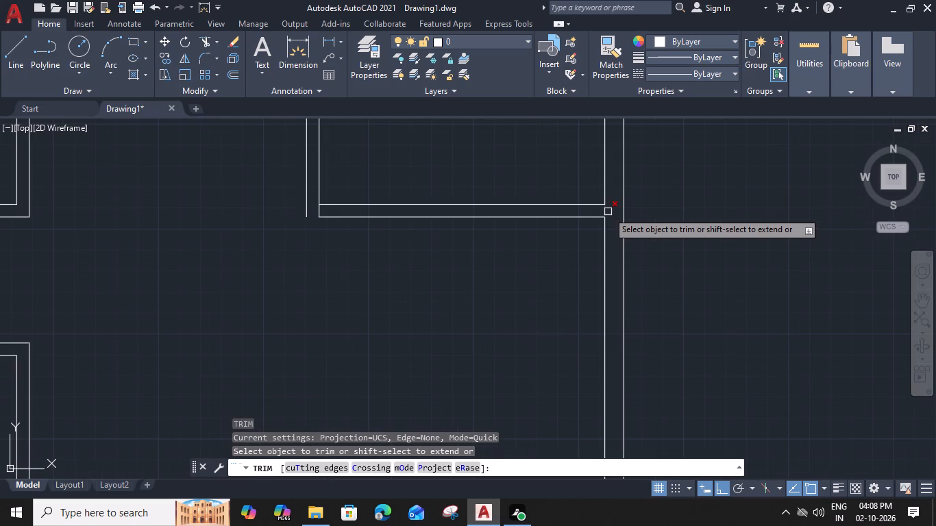
{"action": "left_click", "coordinate": [608, 210]}
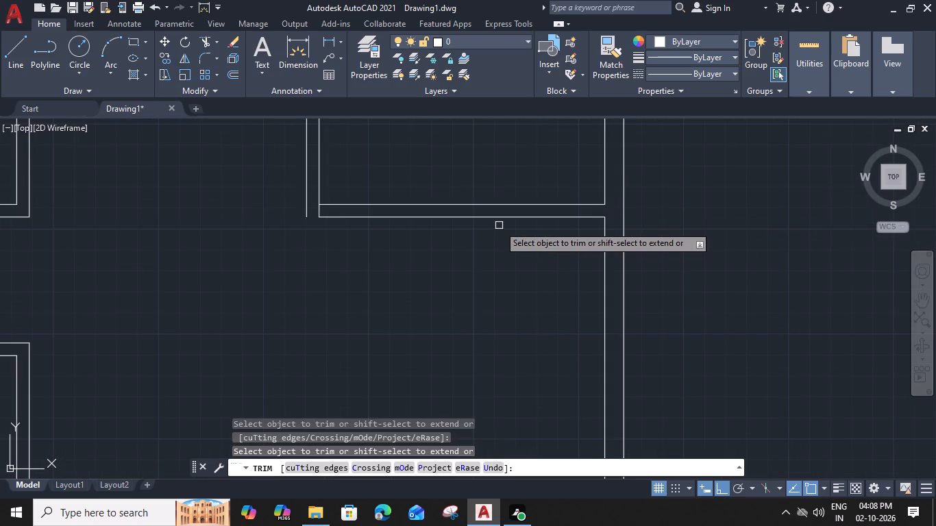
{"action": "left_click", "coordinate": [369, 217], "text": "shift"}
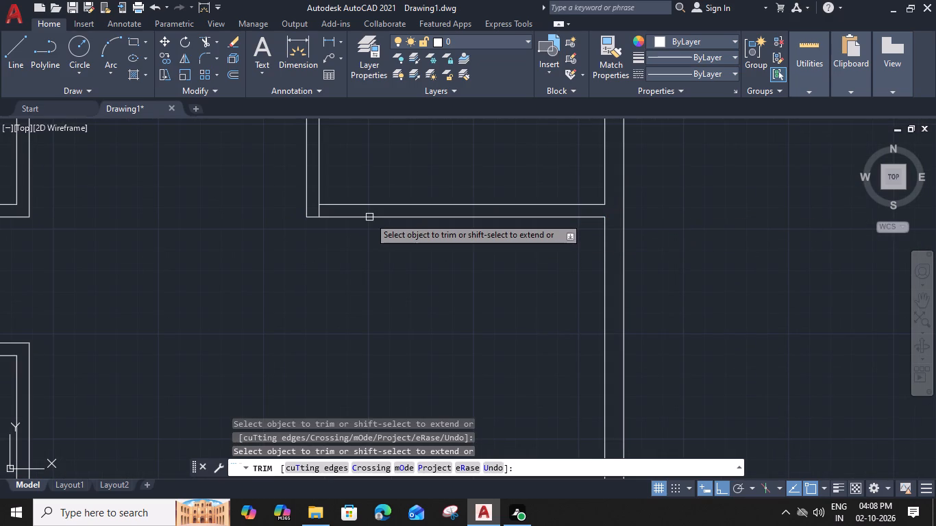
{"action": "left_click", "coordinate": [317, 210]}
Trim the small west room's north and south wall lines between its east partition lines, clearing the excess across the hall.
{"action": "scroll", "coordinate": [317, 212], "scroll_direction": "down", "scroll_amount": 2}
{"action": "middle_click_drag", "start_coordinate": [333, 251], "coordinate": [465, 320]}
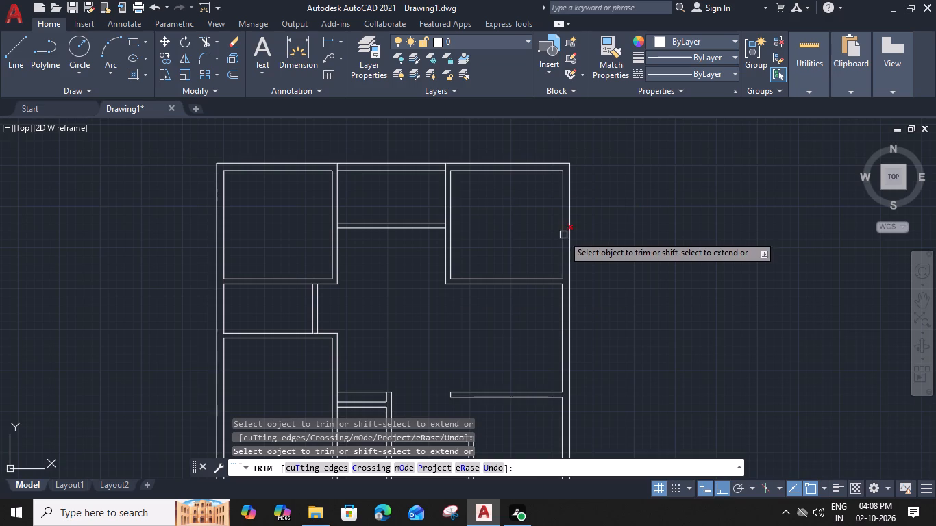
{"action": "middle_click_drag", "start_coordinate": [566, 221], "coordinate": [634, 155]}
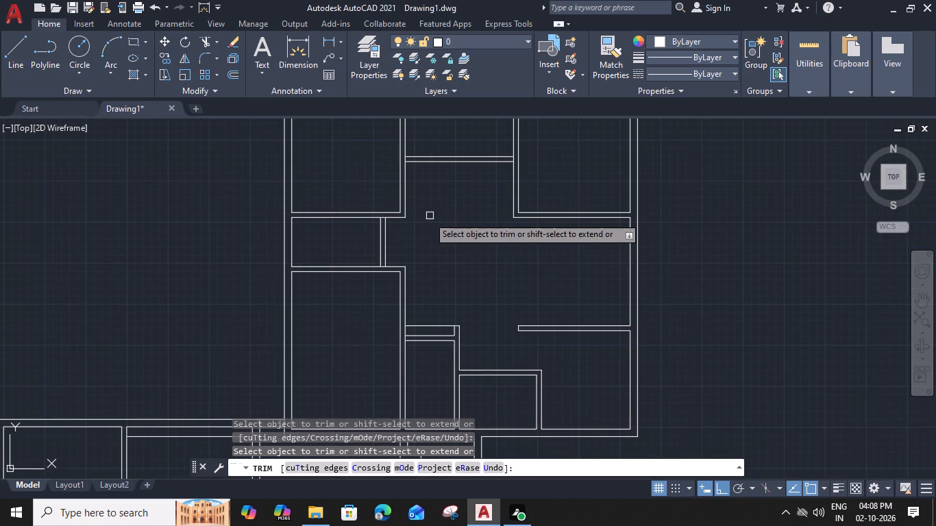
{"action": "scroll", "coordinate": [420, 222], "scroll_direction": "up", "scroll_amount": 2}
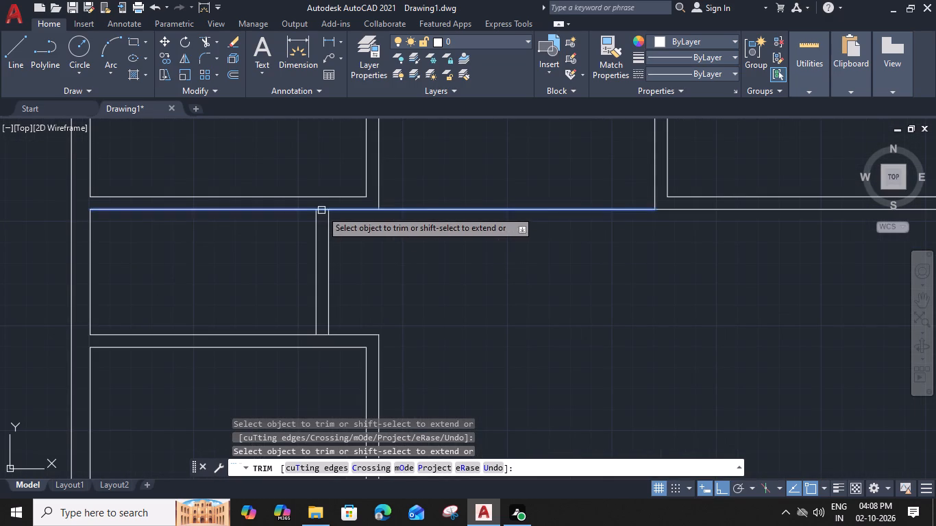
{"action": "left_click", "coordinate": [321, 210], "text": "shift"}
{"action": "left_click", "coordinate": [323, 210]}
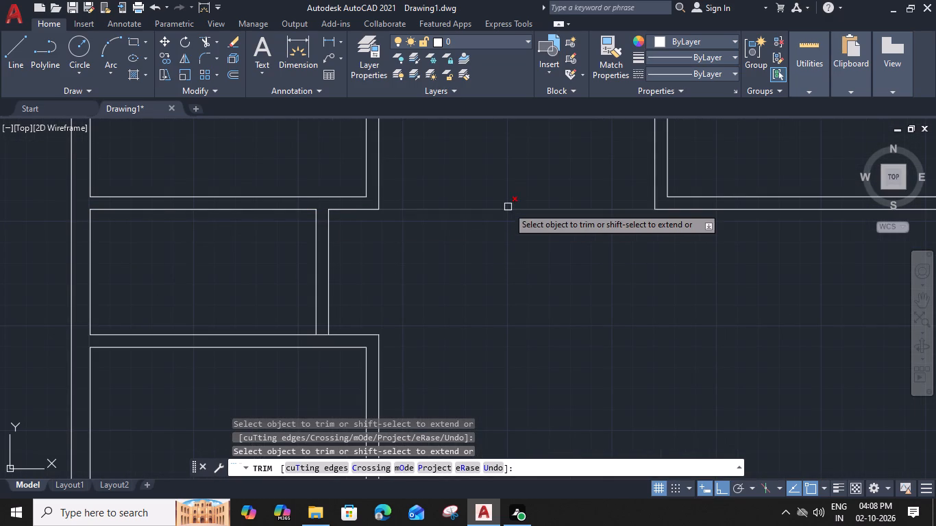
{"action": "left_click", "coordinate": [508, 207]}
{"action": "left_click", "coordinate": [323, 337]}
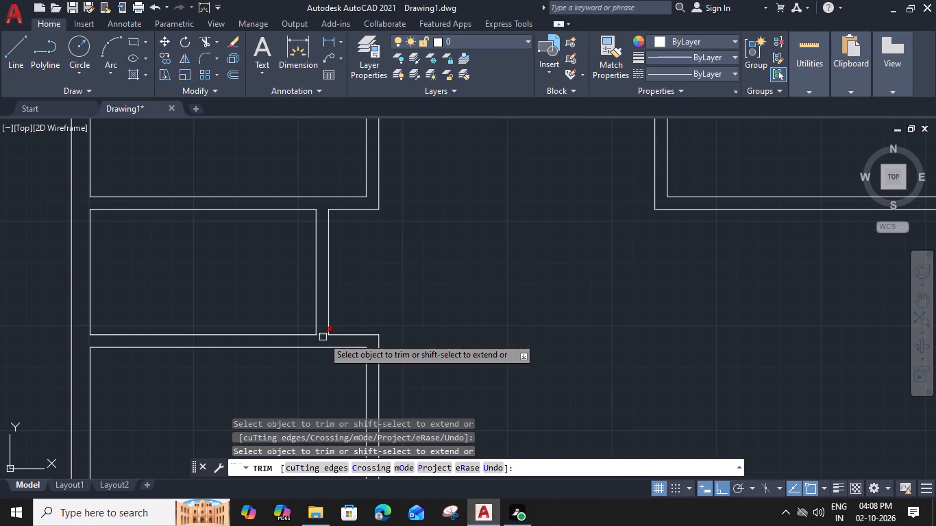
{"action": "scroll", "coordinate": [417, 299], "scroll_direction": "down", "scroll_amount": 2}
{"action": "middle_click_drag", "start_coordinate": [423, 297], "coordinate": [530, 268]}
{"action": "key", "text": "Escape"}
Offset the eastern block's outer east wall line 6'6" to the east.
{"action": "scroll", "coordinate": [530, 268], "scroll_direction": "down", "scroll_amount": 1}
{"action": "middle_click_drag", "start_coordinate": [530, 267], "coordinate": [477, 282]}
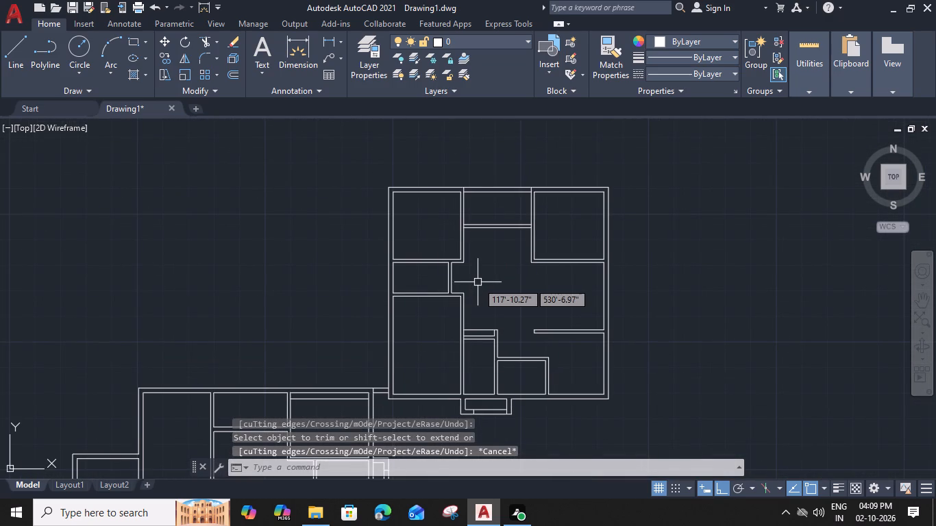
{"action": "middle_click_drag", "start_coordinate": [607, 277], "coordinate": [582, 267]}
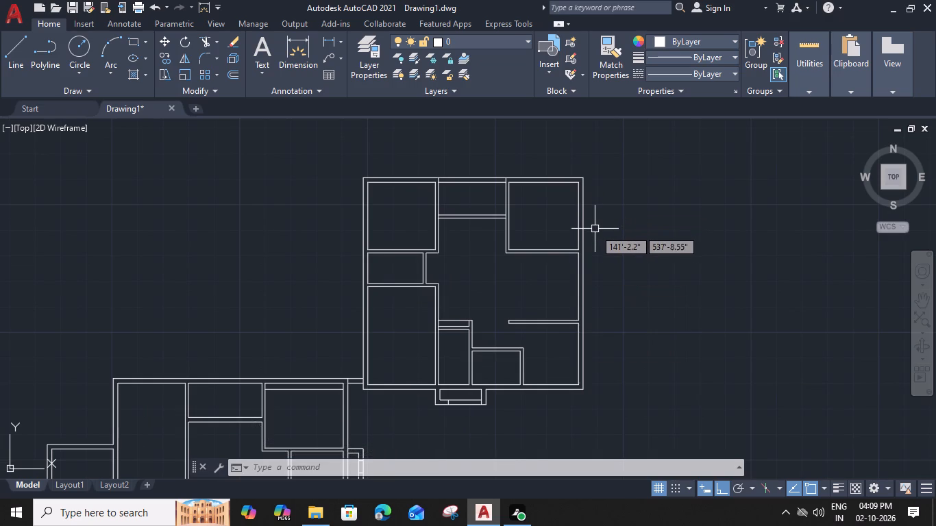
{"action": "scroll", "coordinate": [586, 215], "scroll_direction": "up", "scroll_amount": 1}
{"action": "left_click", "coordinate": [580, 210]}
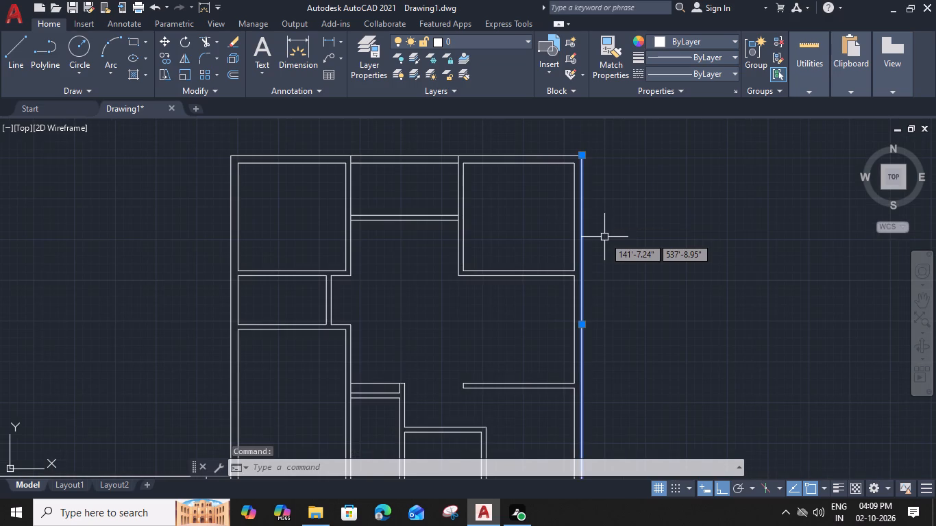
{"action": "type", "text": "O"}
{"action": "key", "text": "space"}
{"action": "type", "text": "6'6\""}
{"action": "key", "text": "Return"}
{"action": "left_click", "coordinate": [606, 239]}
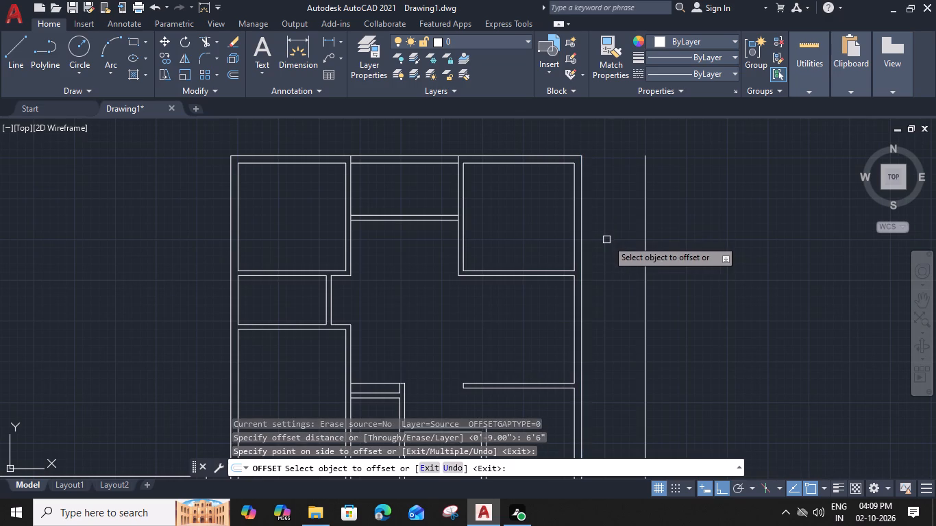
Offset the new line east of the block by 9" to form a double wall line.
{"action": "left_click", "coordinate": [646, 233]}
{"action": "type", "text": "9\""}
{"action": "key", "text": "Return"}
{"action": "middle_click_drag", "start_coordinate": [673, 238], "coordinate": [664, 201]}
{"action": "scroll", "coordinate": [654, 243], "scroll_direction": "down", "scroll_amount": 1}
{"action": "middle_click_drag", "start_coordinate": [655, 271], "coordinate": [646, 184]}
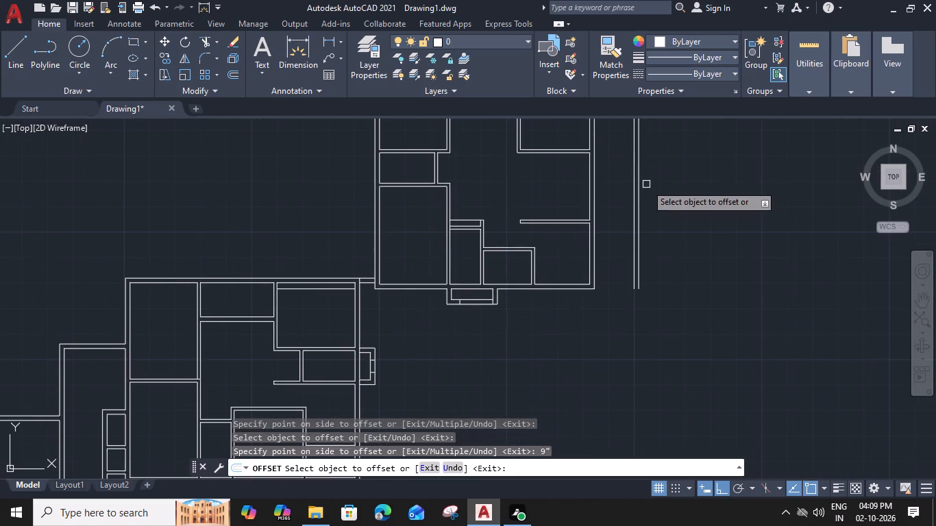
{"action": "key", "text": "Escape"}
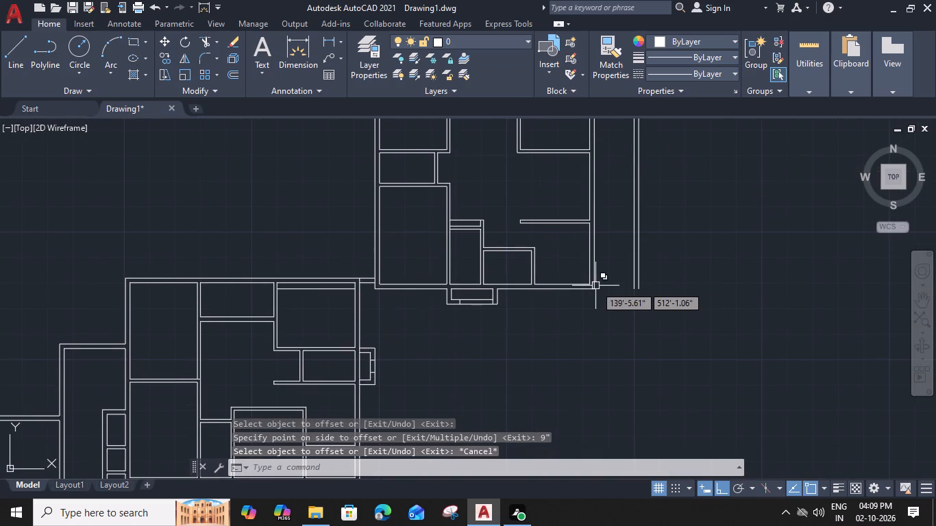
Draw a horizontal line from the midpoint of the southeast room's inner east wall line to the outermost offset line.
{"action": "type", "text": "L"}
{"action": "key", "text": "space"}
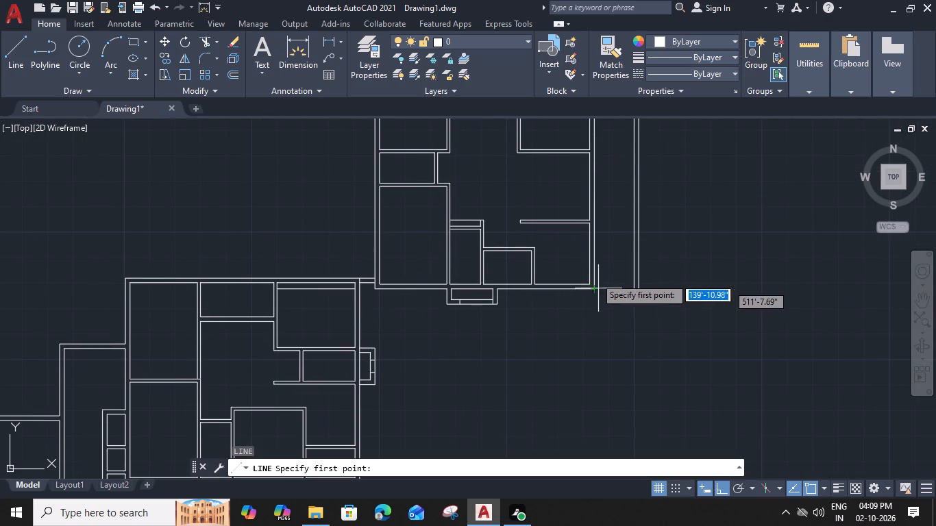
{"action": "scroll", "coordinate": [591, 266], "scroll_direction": "up", "scroll_amount": 3}
{"action": "middle_click_drag", "start_coordinate": [584, 249], "coordinate": [553, 308]}
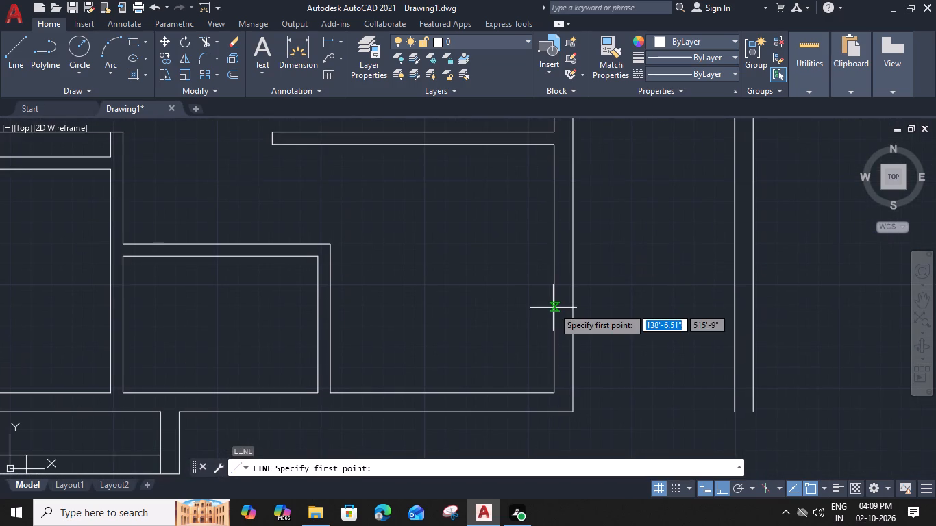
{"action": "left_click", "coordinate": [554, 273]}
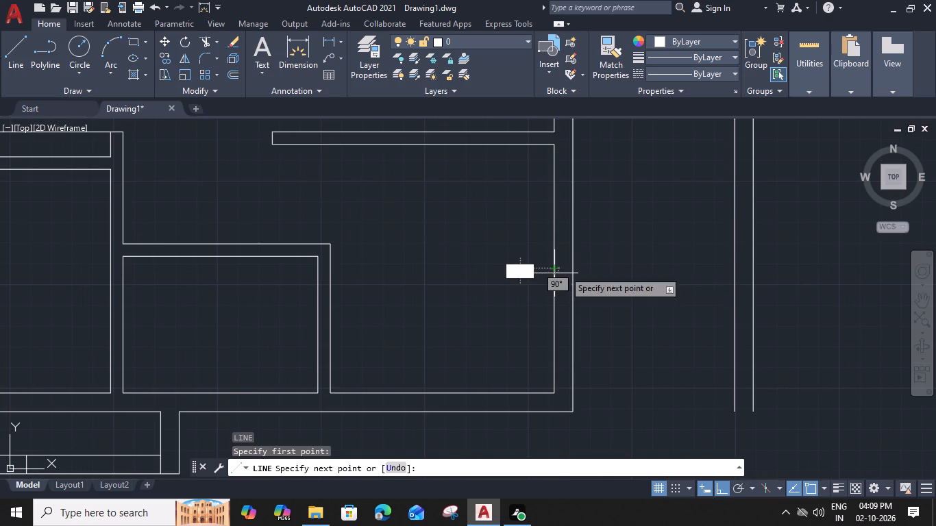
{"action": "left_click", "coordinate": [755, 271]}
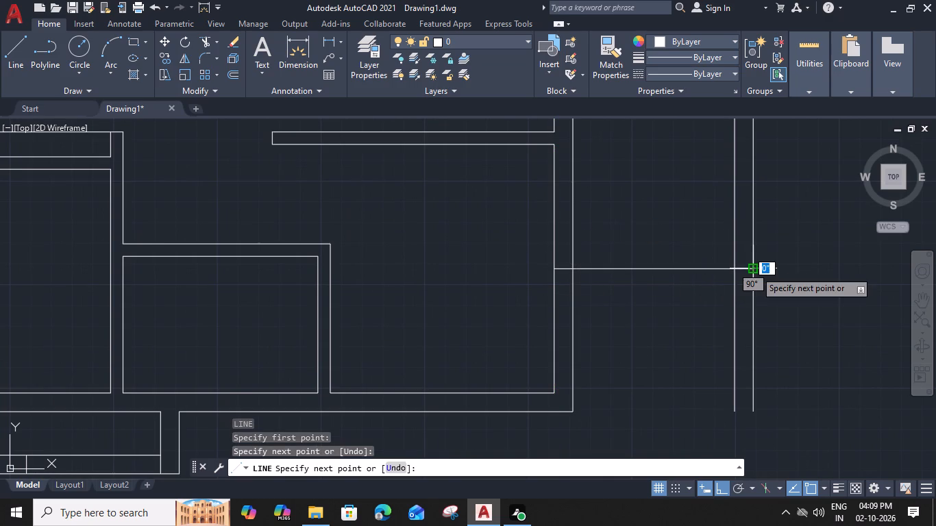
{"action": "key", "text": "Escape"}
Trim the part of the new horizontal line lying within the east wall's thickness.
{"action": "type", "text": "TR"}
{"action": "key", "text": "space"}
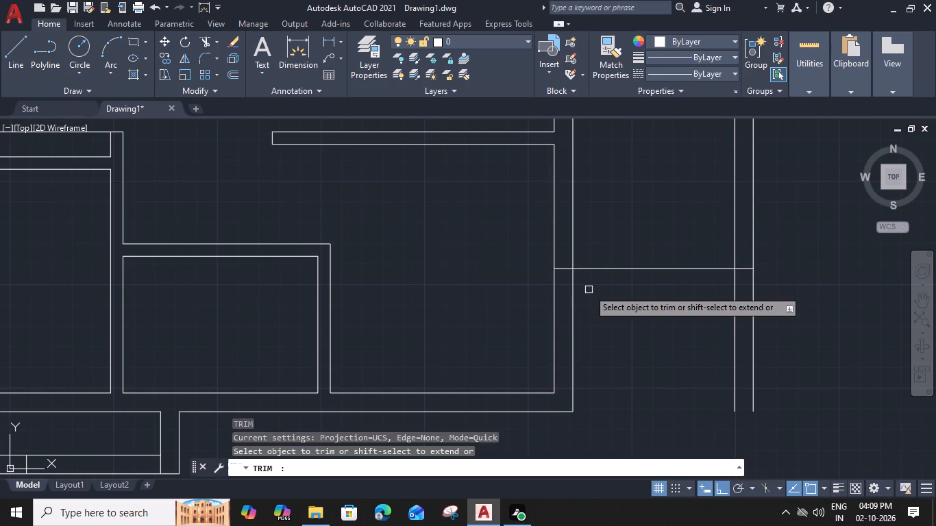
{"action": "left_click", "coordinate": [561, 268]}
{"action": "key", "text": "Escape"}
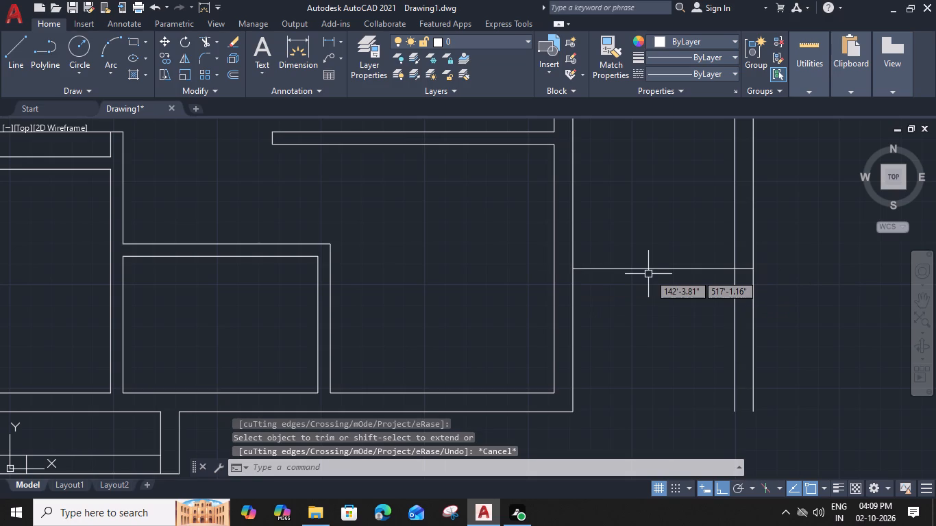
Offset the block's outer east wall line 13'9" to the east.
{"action": "middle_click_drag", "start_coordinate": [673, 265], "coordinate": [539, 260]}
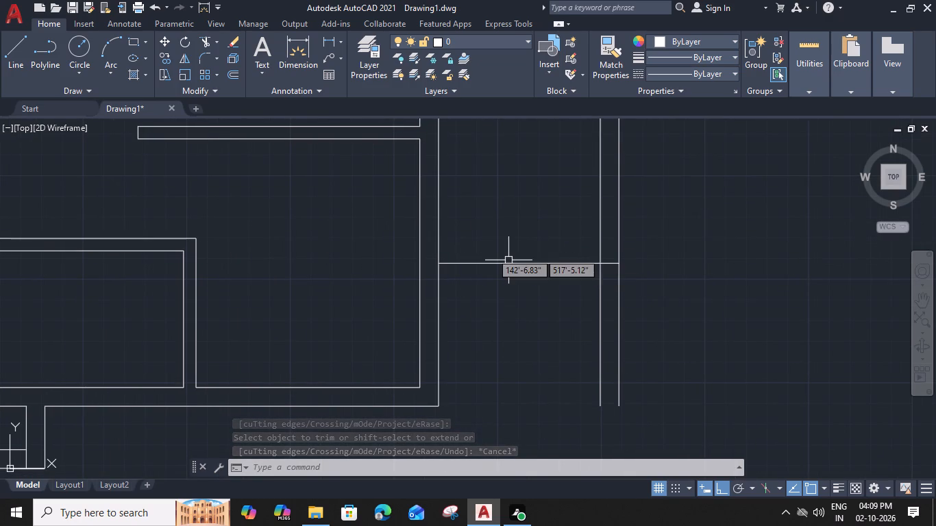
{"action": "left_click", "coordinate": [437, 199]}
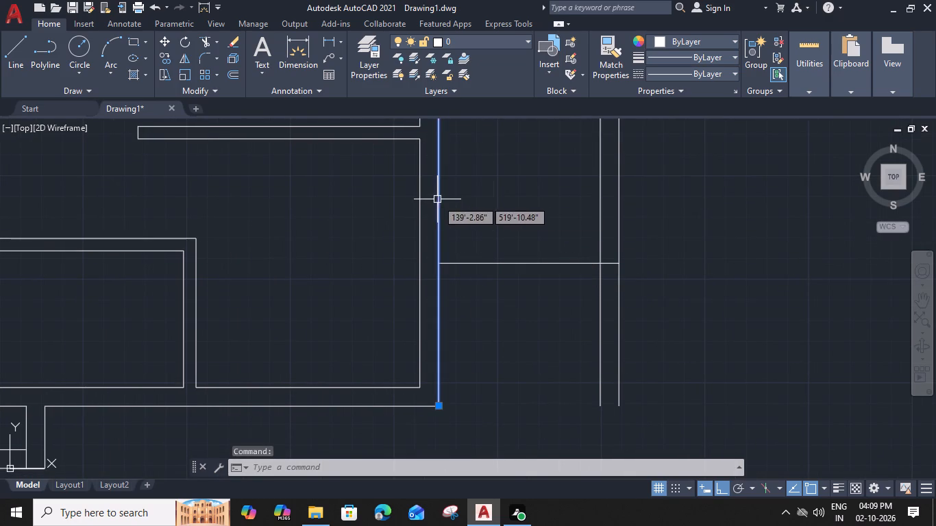
{"action": "key", "text": "o"}
{"action": "key", "text": "space"}
{"action": "type", "text": "13'"}
{"action": "type", "text": "9\""}
{"action": "key", "text": "Return"}
{"action": "left_click", "coordinate": [665, 223]}
Offset the new vertical line east of the existing double wall by 9" to the east to form a second double wall.
{"action": "scroll", "coordinate": [665, 223], "scroll_direction": "down", "scroll_amount": 2}
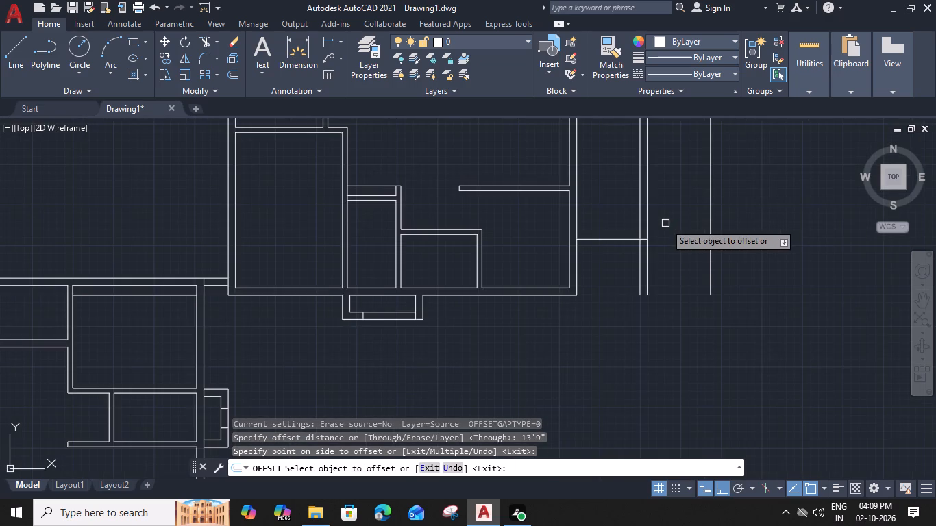
{"action": "middle_click_drag", "start_coordinate": [662, 227], "coordinate": [553, 208]}
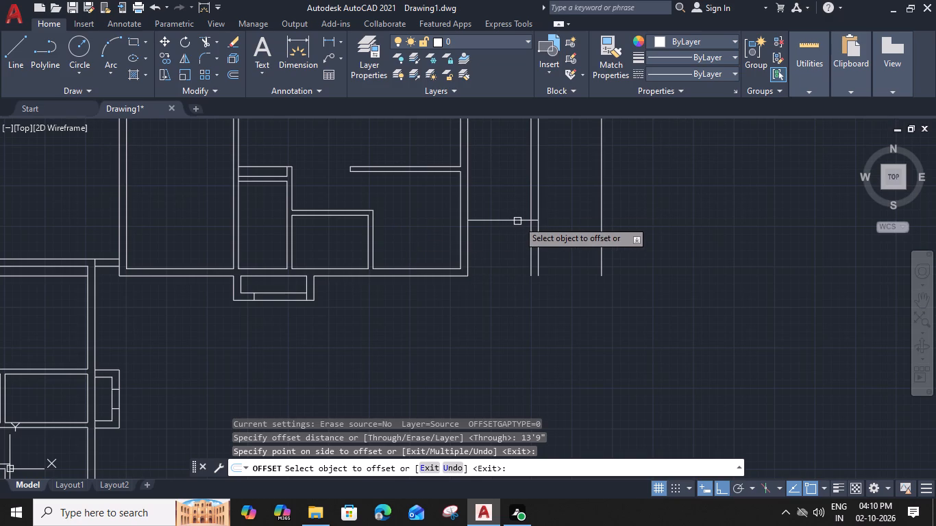
{"action": "left_click", "coordinate": [602, 205]}
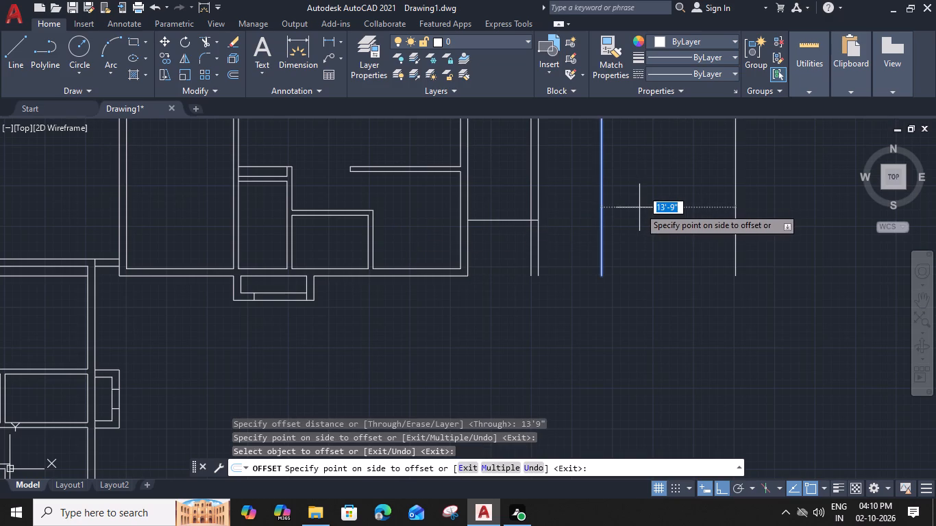
{"action": "type", "text": "9?\""}
{"action": "key", "text": "Return"}
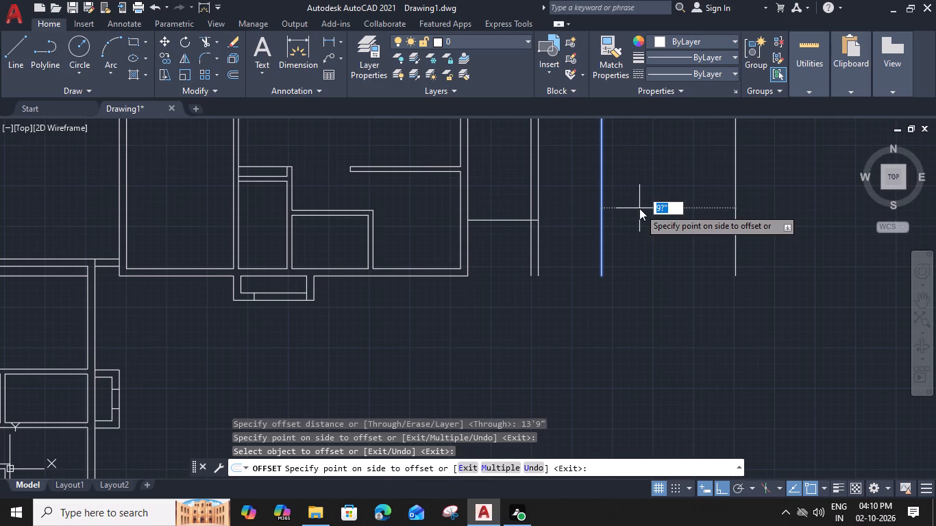
{"action": "key", "text": "BackSpace"}
{"action": "key", "text": "BackSpace"}
{"action": "key", "text": "9"}
{"action": "key", "text": "shift+quotedbl"}
{"action": "key", "text": "Return"}
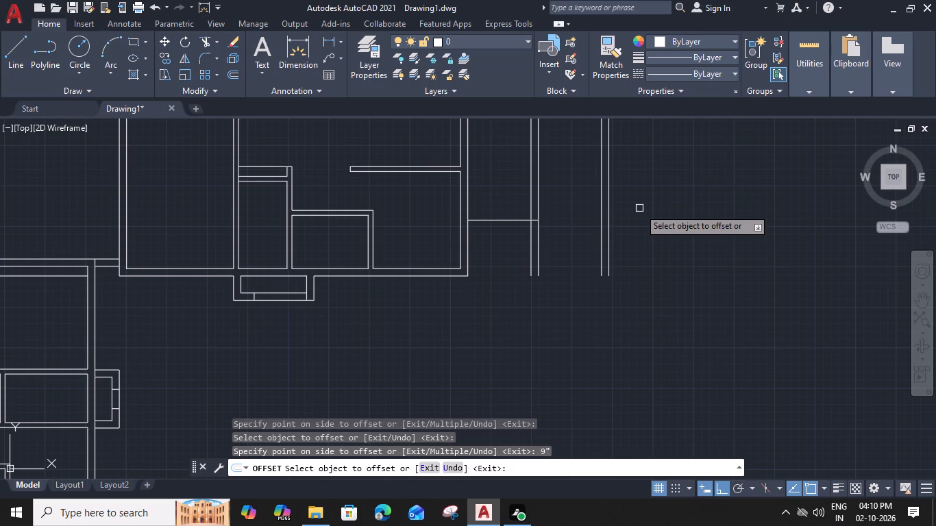
Offset the outer line of the second double wall 6'6" to the east.
{"action": "middle_click_drag", "start_coordinate": [630, 230], "coordinate": [628, 230]}
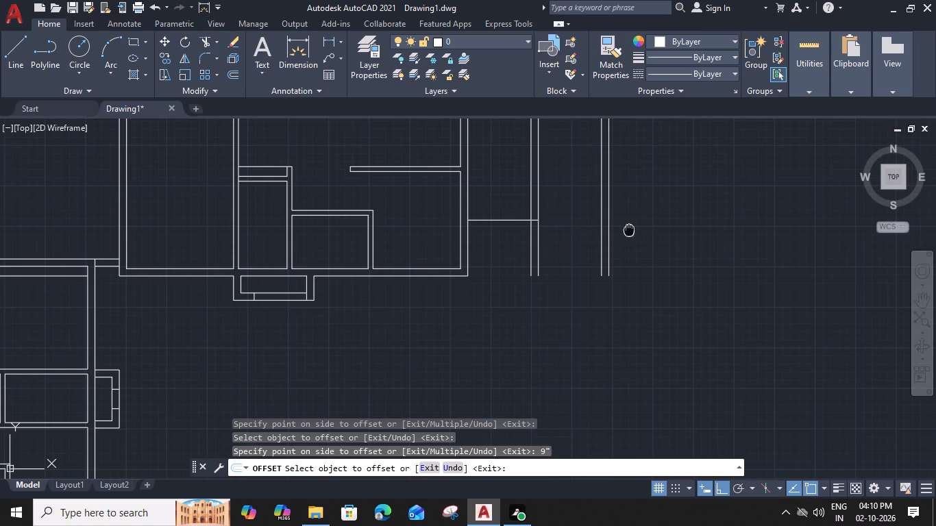
{"action": "middle_click_drag", "start_coordinate": [628, 230], "coordinate": [543, 234]}
{"action": "left_click", "coordinate": [524, 232]}
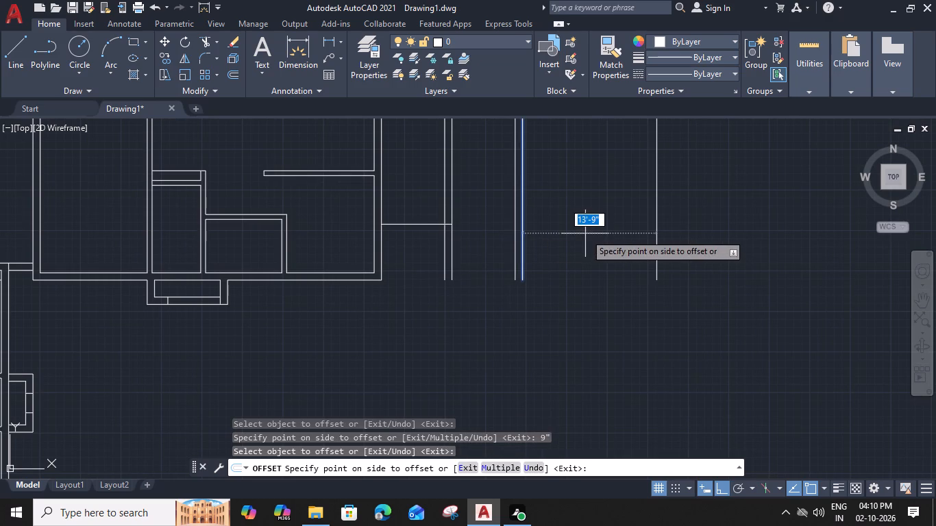
{"action": "type", "text": "6'"}
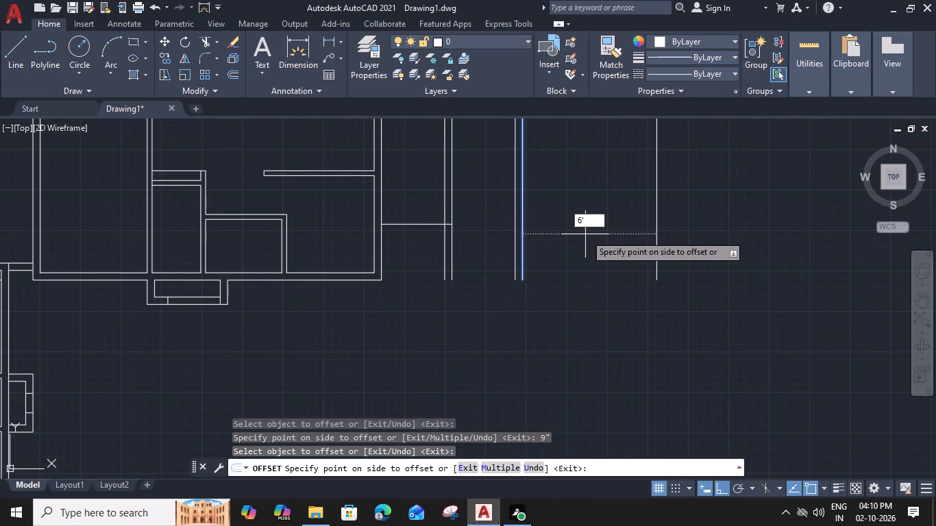
{"action": "type", "text": "6\""}
{"action": "key", "text": "Return"}
Offset the new easternmost vertical line by 9" to the east to form a third double wall.
{"action": "left_click", "coordinate": [584, 234]}
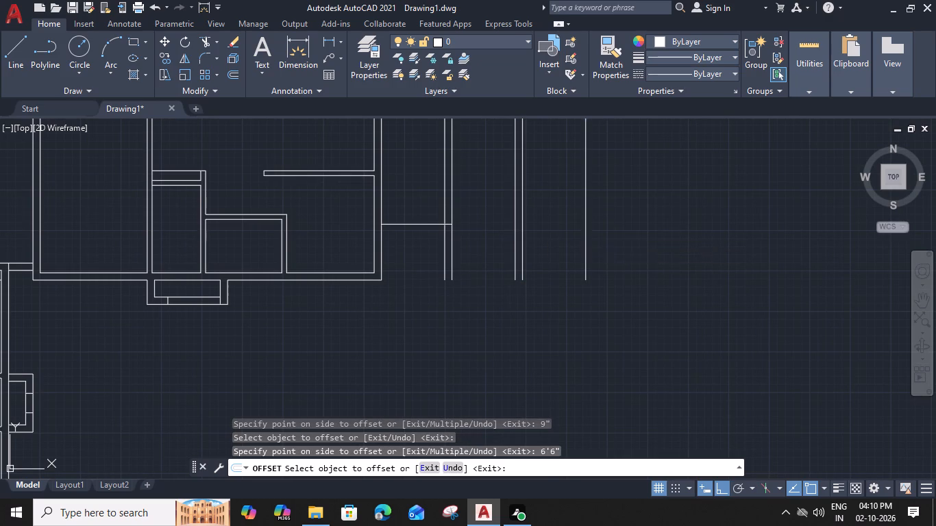
{"action": "key", "text": "9"}
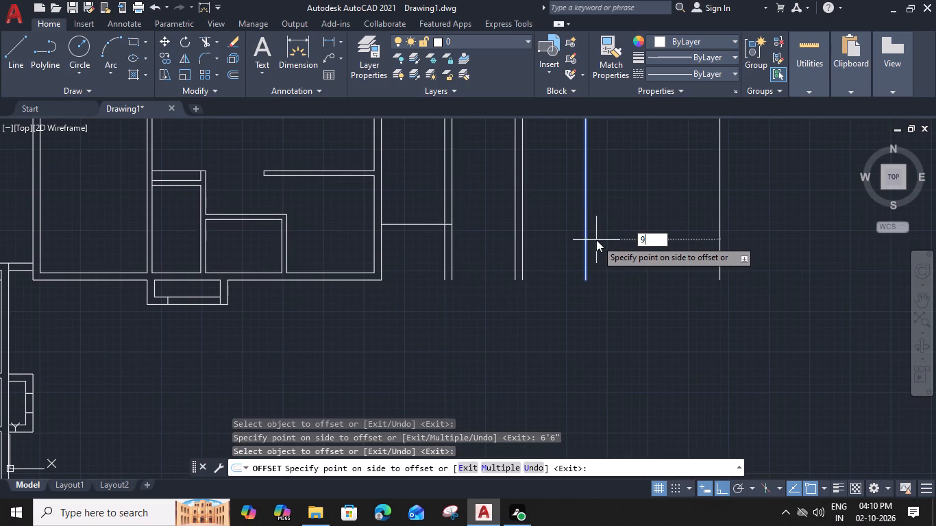
{"action": "key", "text": "shift+quotedbl"}
{"action": "key", "text": "Return"}
{"action": "key", "text": "Escape"}
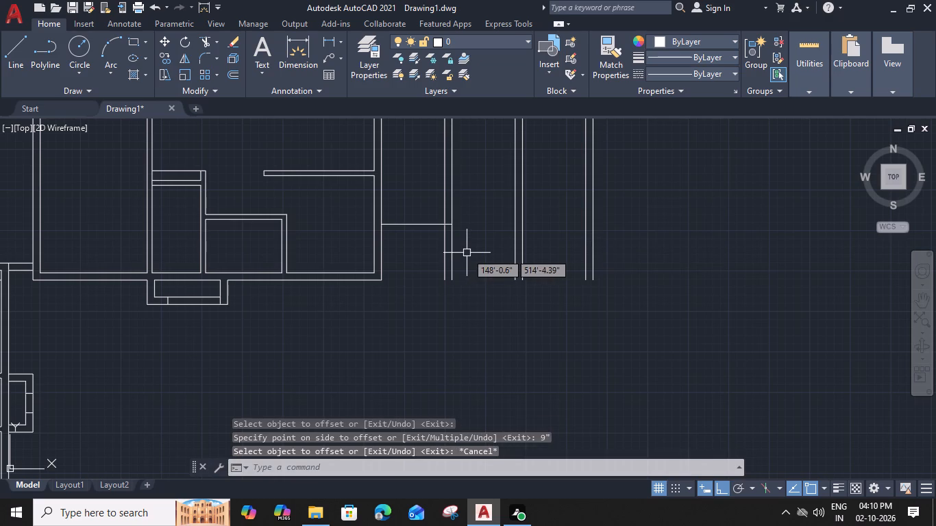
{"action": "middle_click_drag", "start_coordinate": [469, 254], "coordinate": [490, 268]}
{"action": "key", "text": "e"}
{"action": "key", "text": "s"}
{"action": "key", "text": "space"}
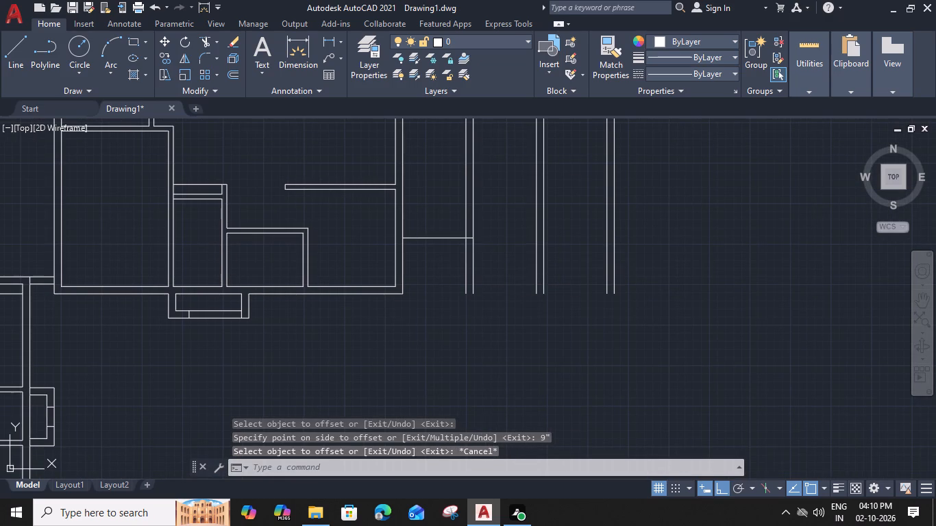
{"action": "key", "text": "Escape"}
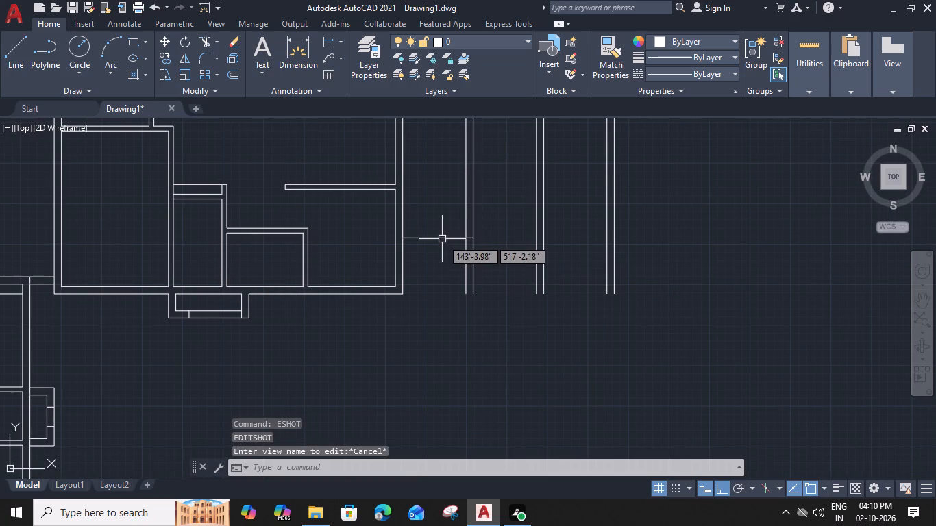
Offset the short horizontal line between the block's east wall and the first double wall east of it.
{"action": "left_click", "coordinate": [442, 239]}
{"action": "key", "text": "o"}
{"action": "key", "text": "space"}
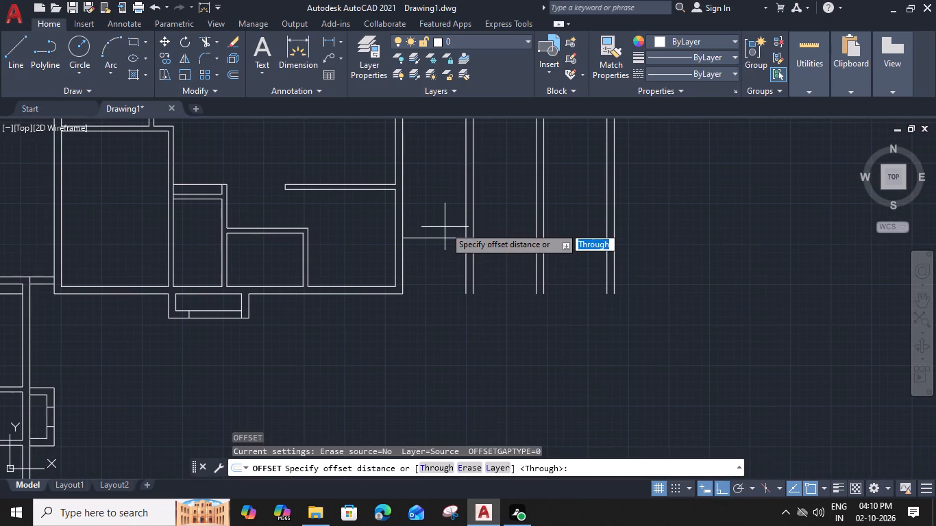
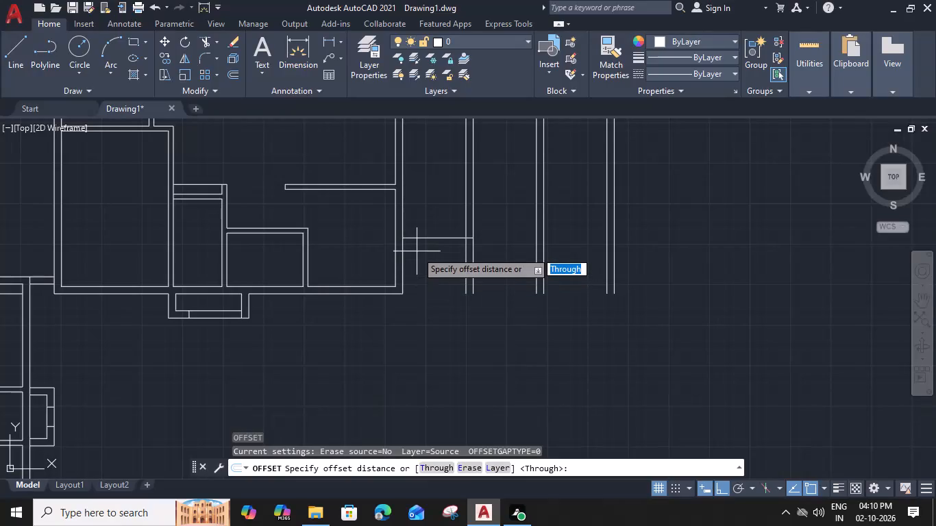
Offset the short horizontal line east of the block by 4.5" to the north and 4.5" to the south.
{"action": "type", "text": "4."}
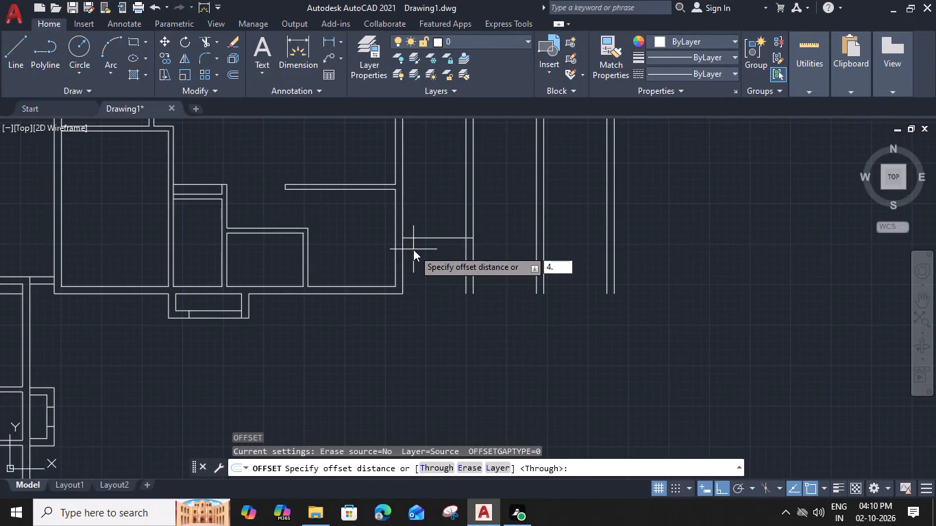
{"action": "key", "text": "5"}
{"action": "key", "text": "shift+quotedbl"}
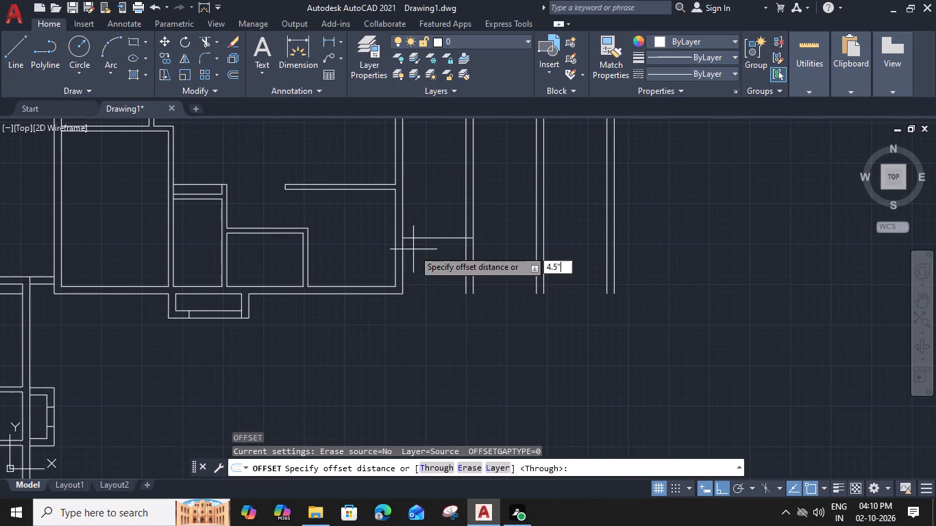
{"action": "key", "text": "Return"}
{"action": "left_click", "coordinate": [449, 204]}
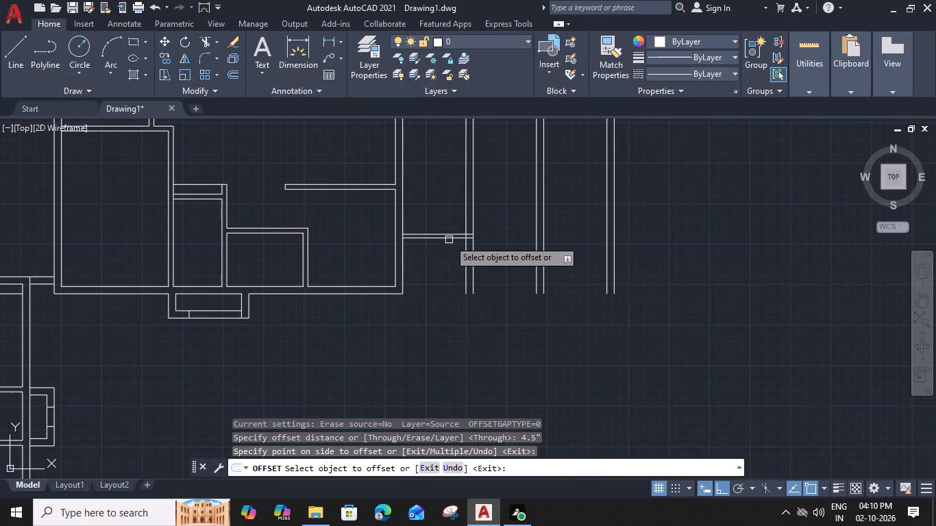
{"action": "left_click", "coordinate": [453, 238]}
{"action": "left_click", "coordinate": [445, 260]}
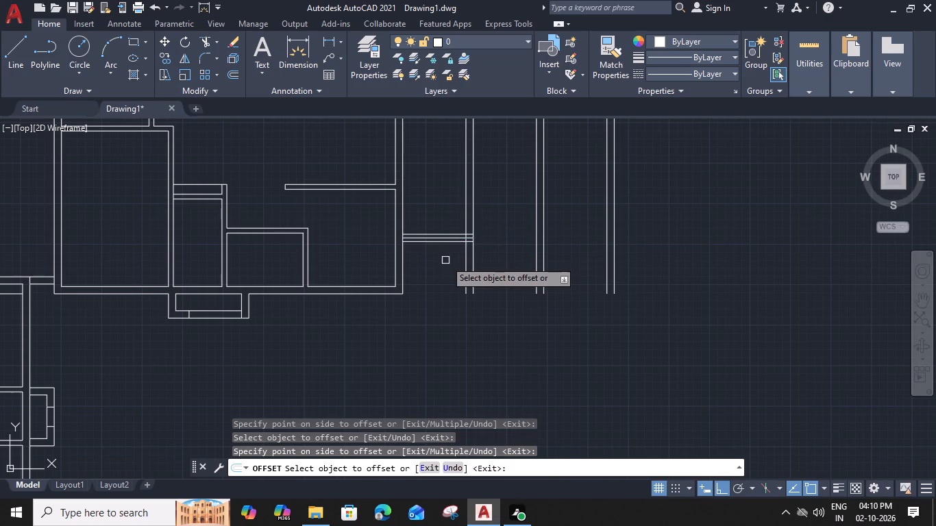
{"action": "key", "text": "Escape"}
Trim away the middle line between the two new offset lines, leaving a horizontal double wall.
{"action": "type", "text": "TR"}
{"action": "key", "text": "space"}
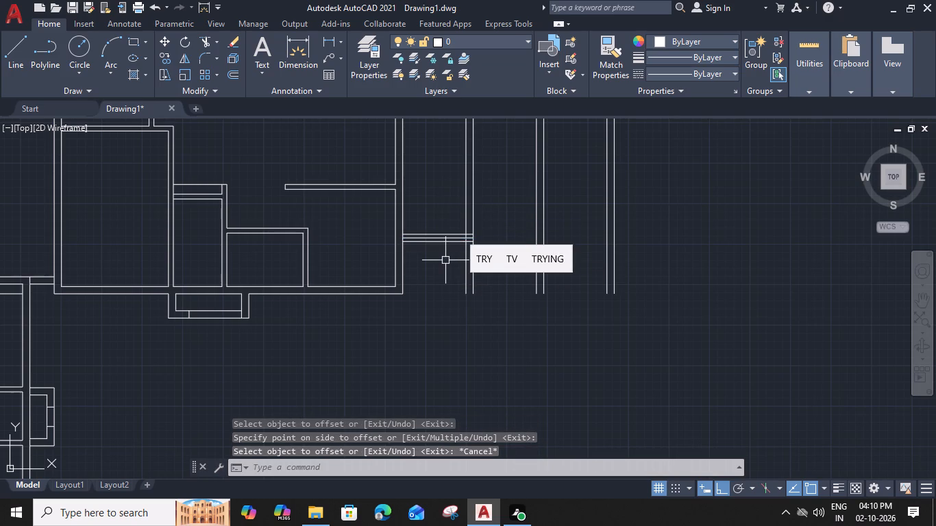
{"action": "scroll", "coordinate": [453, 231], "scroll_direction": "up", "scroll_amount": 2}
{"action": "left_click", "coordinate": [463, 249]}
{"action": "left_click", "coordinate": [495, 248]}
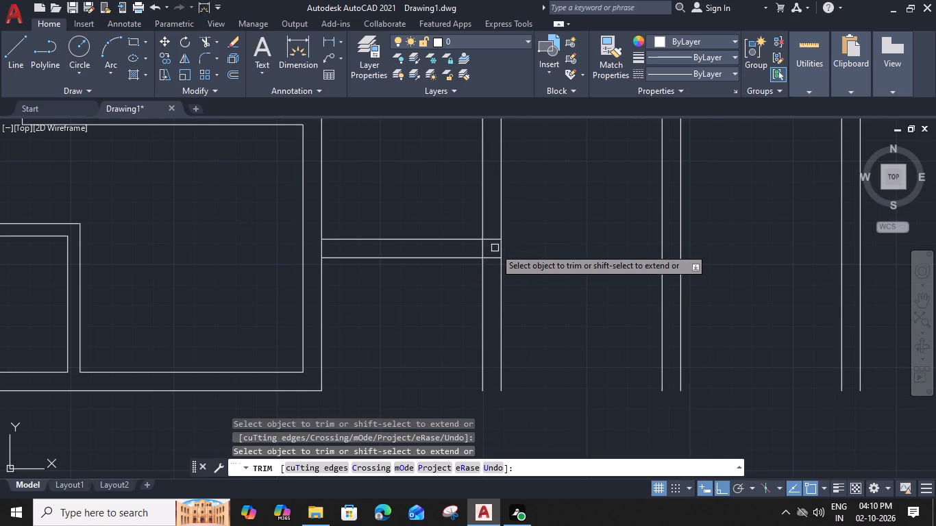
{"action": "key", "text": "Escape"}
Extend both lines of the horizontal double wall east to the inner line of the second vertical double wall.
{"action": "type", "text": "EX"}
{"action": "key", "text": "space"}
{"action": "left_click", "coordinate": [470, 255]}
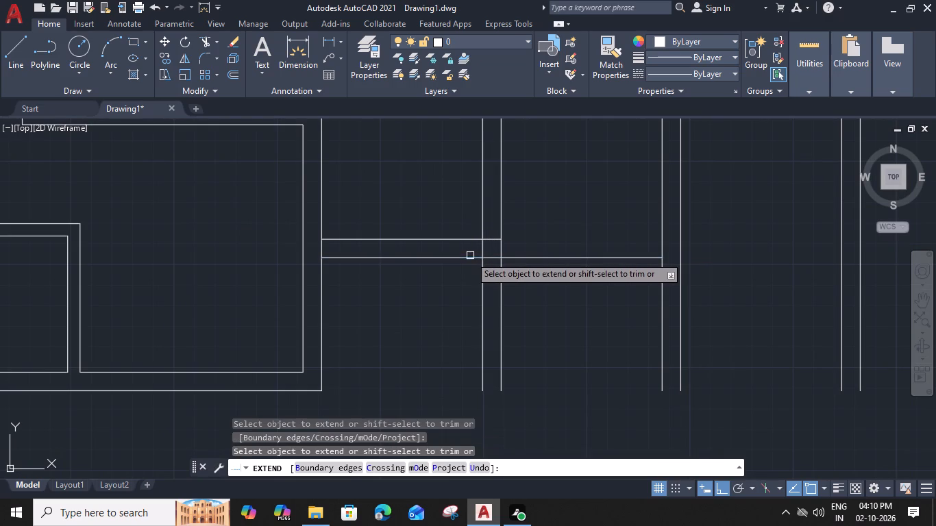
{"action": "left_click", "coordinate": [467, 237]}
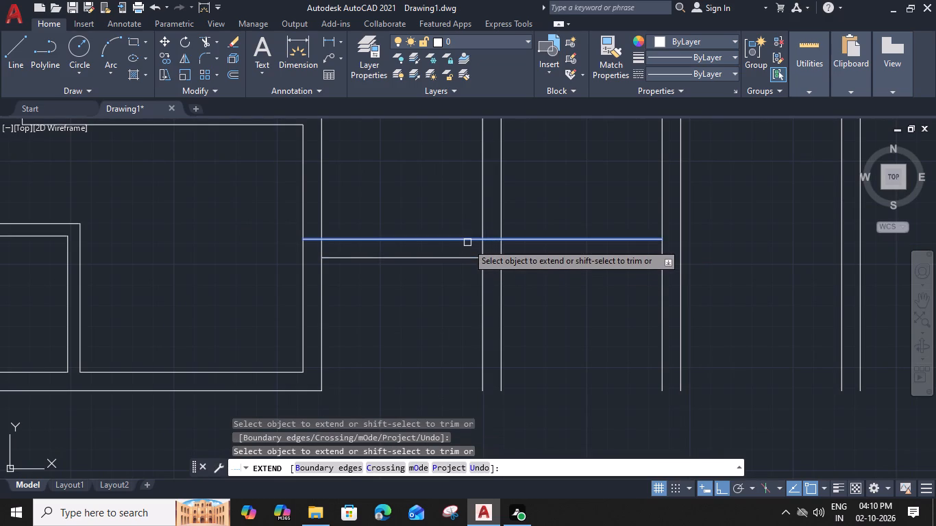
Clear the vertical line pieces crossing inside the horizontal double wall and extend its upper line to the second wall's outer line.
{"action": "left_click", "coordinate": [500, 249], "text": "shift"}
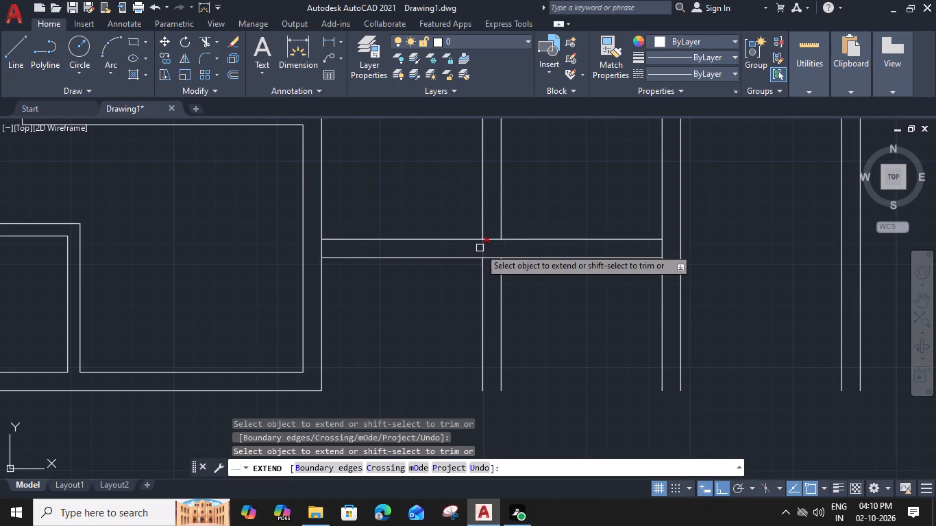
{"action": "left_click", "coordinate": [480, 248], "text": "shift"}
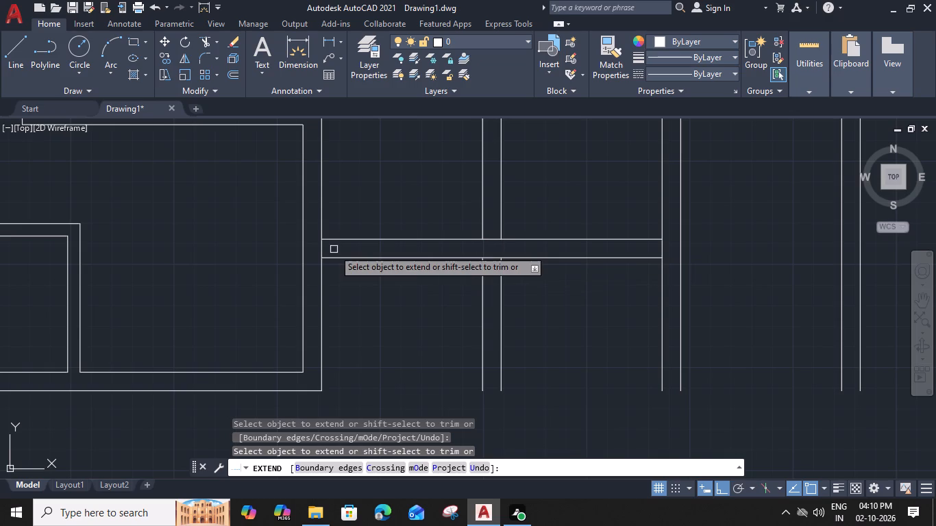
{"action": "left_click", "coordinate": [325, 250], "text": "shift"}
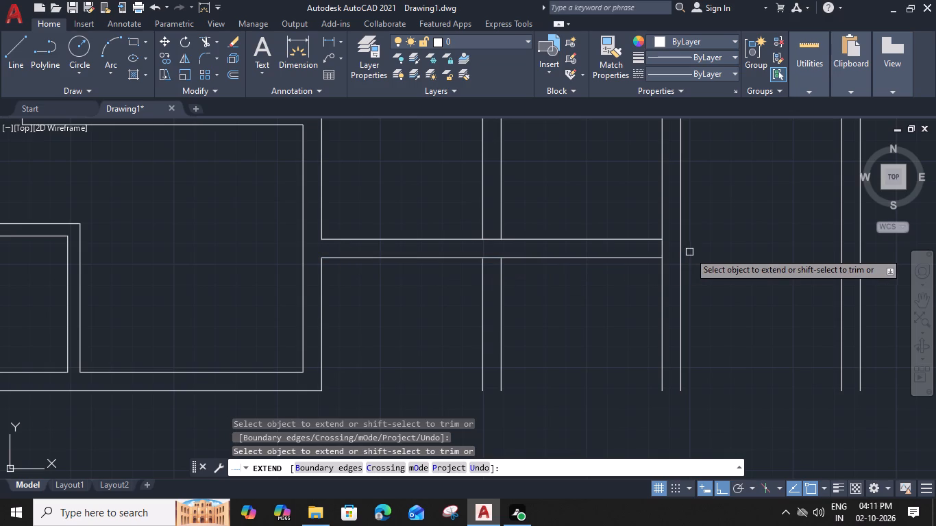
{"action": "left_click", "coordinate": [646, 239]}
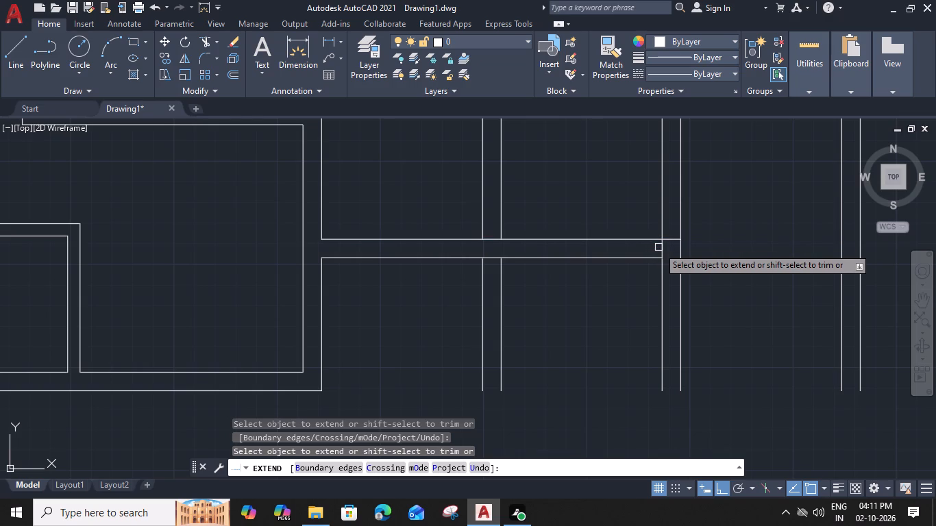
{"action": "left_click", "coordinate": [661, 247], "text": "shift"}
Trim away the first vertical double wall both south and north of the horizontal double wall.
{"action": "left_click", "coordinate": [558, 311], "text": "shift"}
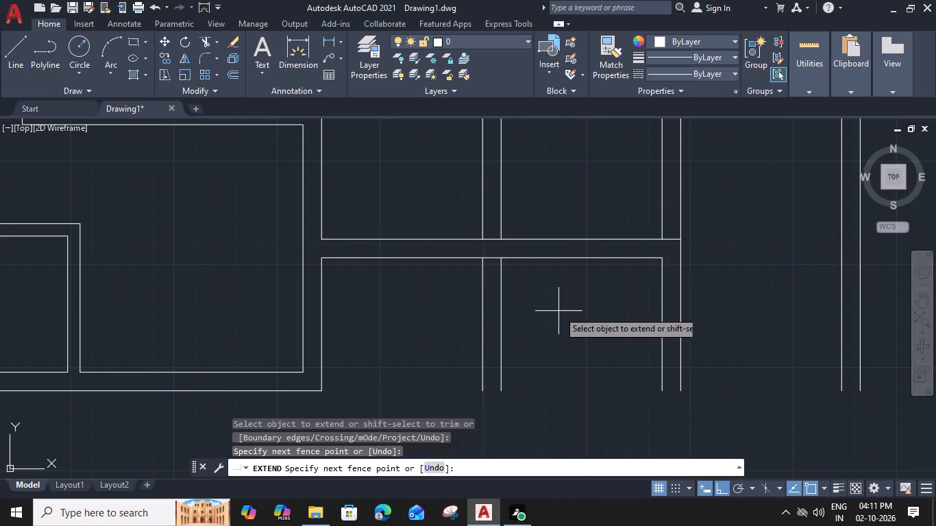
{"action": "left_click", "coordinate": [451, 328], "text": "shift"}
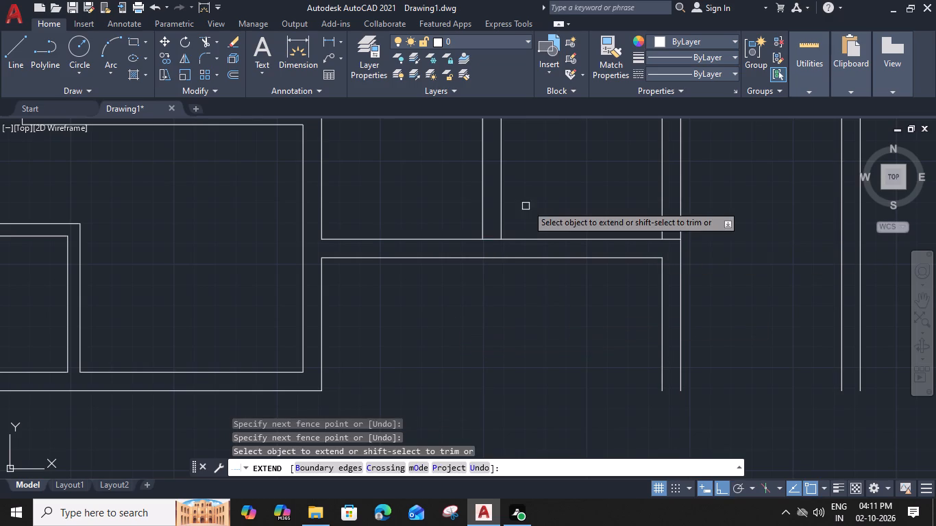
{"action": "left_click", "coordinate": [543, 197], "text": "shift"}
{"action": "left_click", "coordinate": [453, 216], "text": "shift"}
{"action": "scroll", "coordinate": [453, 216], "scroll_direction": "down", "scroll_amount": 2}
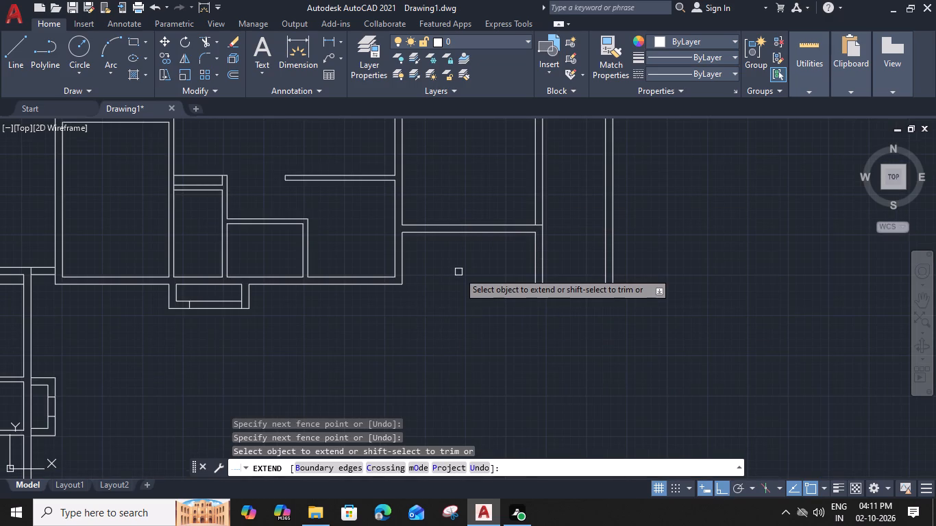
{"action": "key", "text": "Escape"}
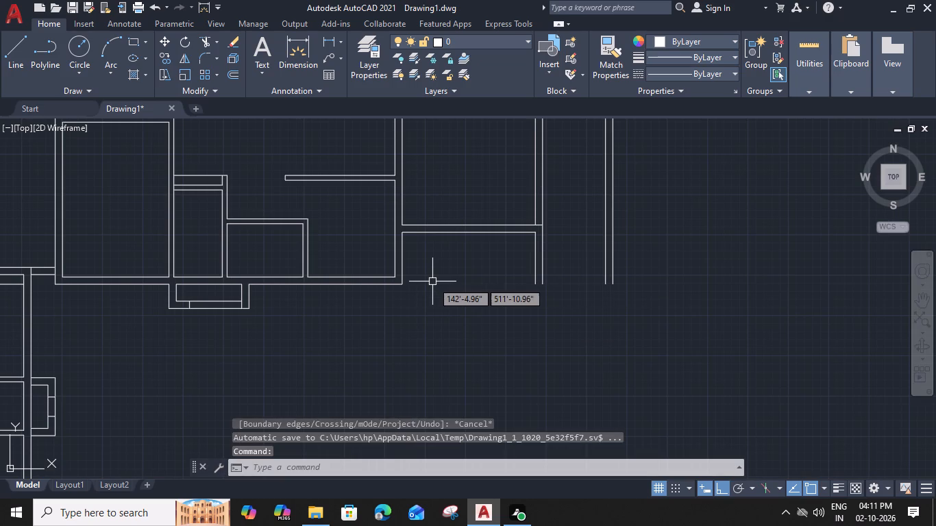
Extend the outer and inner lines of the block's south wall east to the next vertical double wall.
{"action": "type", "text": "EX"}
{"action": "key", "text": "space"}
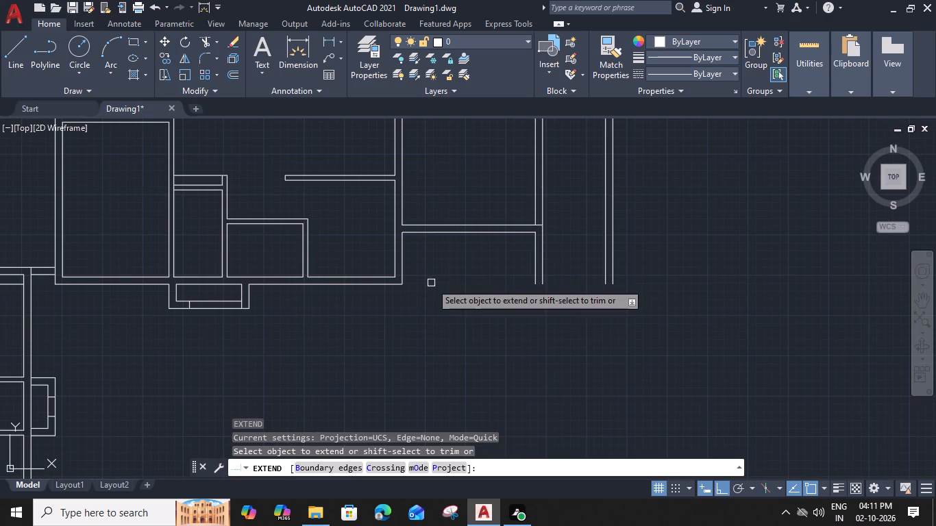
{"action": "left_click", "coordinate": [395, 285]}
{"action": "left_click", "coordinate": [441, 283]}
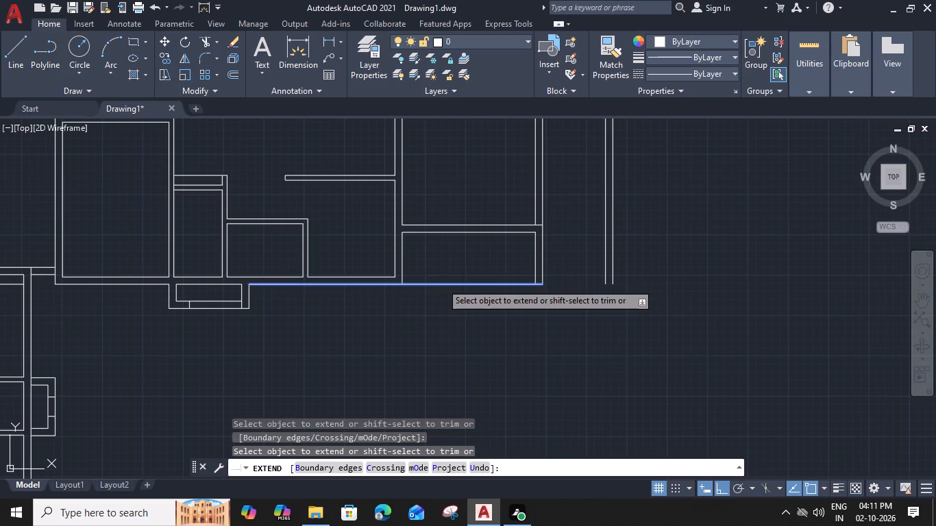
{"action": "left_click", "coordinate": [375, 275]}
{"action": "left_click", "coordinate": [383, 277]}
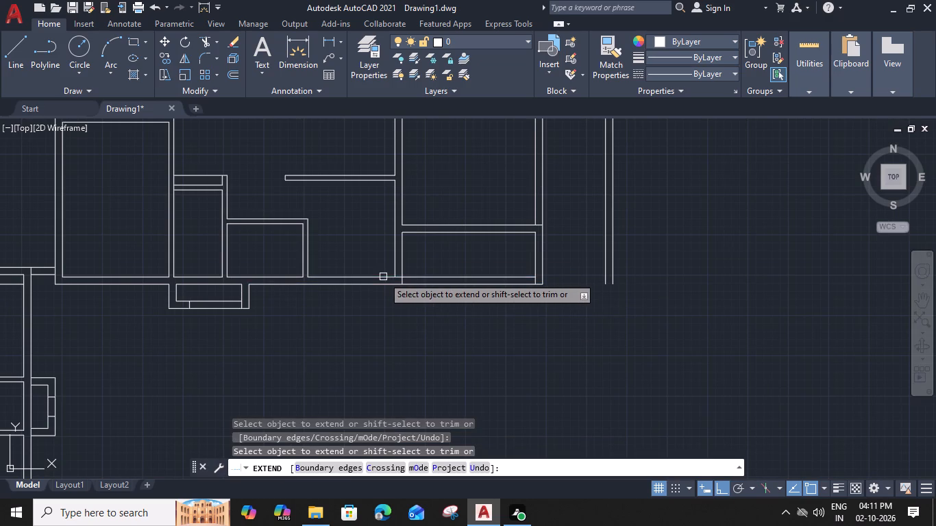
Trim the overlapping line pieces inside the extended south wall at the block's east wall and at the new southeast corner.
{"action": "scroll", "coordinate": [402, 283], "scroll_direction": "up", "scroll_amount": 2}
{"action": "left_click", "coordinate": [401, 275], "text": "shift"}
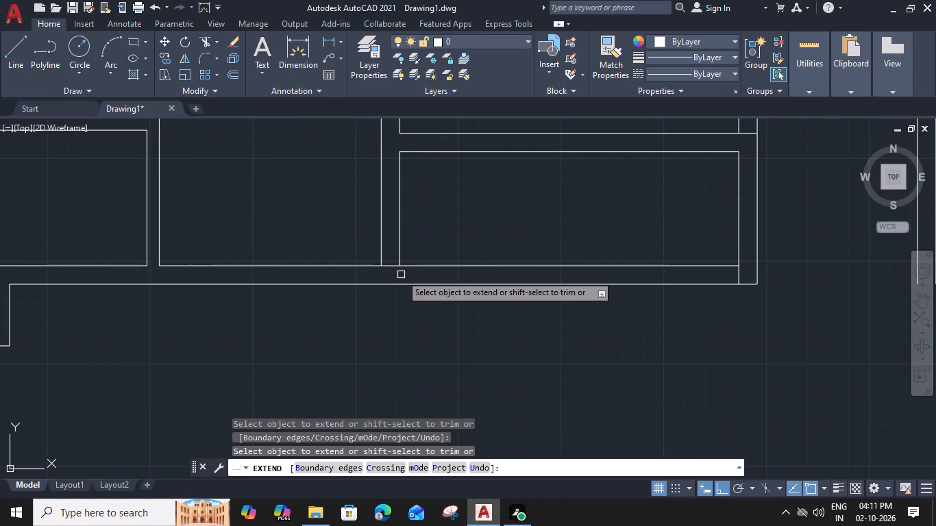
{"action": "left_click", "coordinate": [392, 264], "text": "shift"}
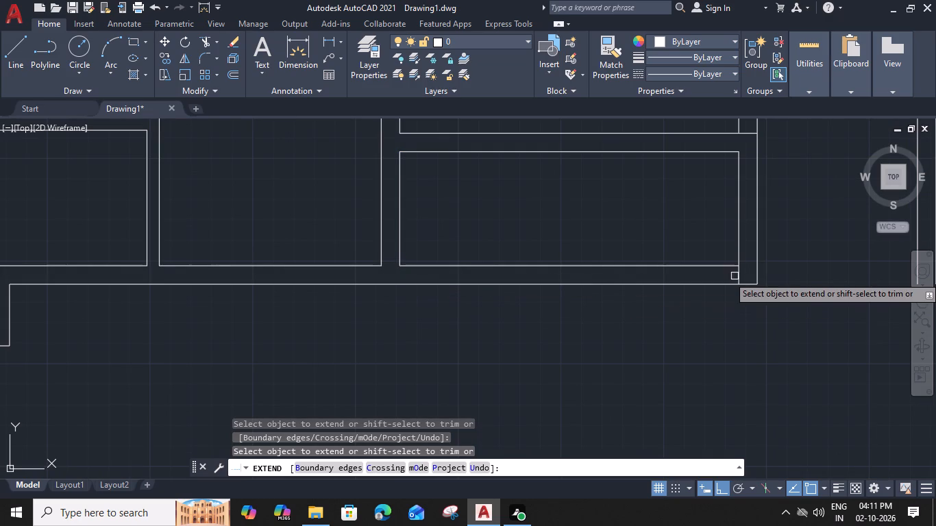
{"action": "left_click", "coordinate": [740, 276], "text": "shift"}
{"action": "scroll", "coordinate": [735, 272], "scroll_direction": "down", "scroll_amount": 2}
{"action": "middle_click_drag", "start_coordinate": [701, 251], "coordinate": [672, 264]}
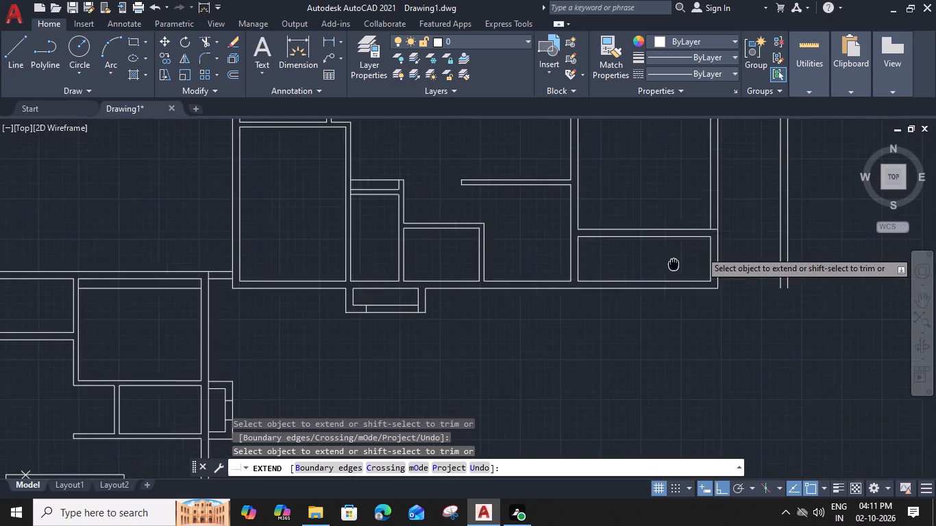
{"action": "middle_click_drag", "start_coordinate": [672, 264], "coordinate": [643, 307]}
{"action": "scroll", "coordinate": [672, 245], "scroll_direction": "down", "scroll_amount": 1}
{"action": "middle_click_drag", "start_coordinate": [665, 249], "coordinate": [629, 303]}
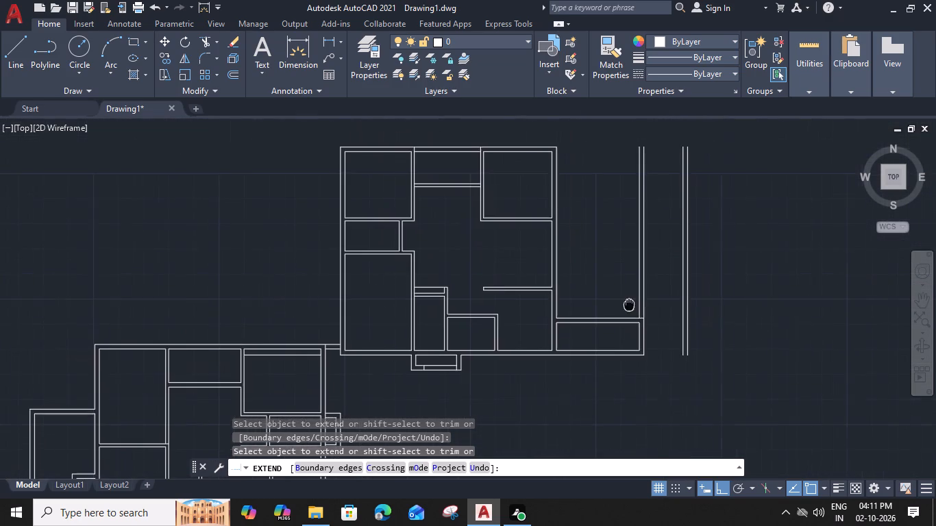
{"action": "middle_click_drag", "start_coordinate": [629, 303], "coordinate": [628, 305]}
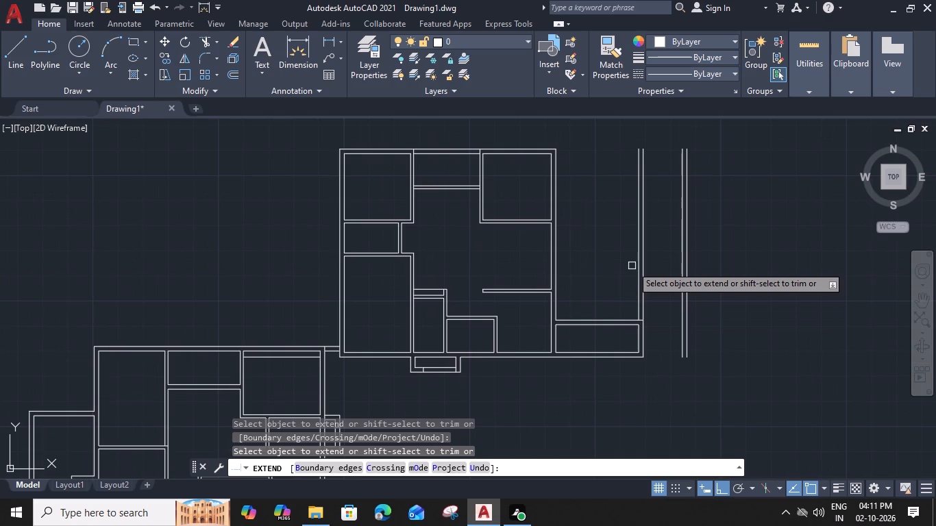
{"action": "key", "text": "Escape"}
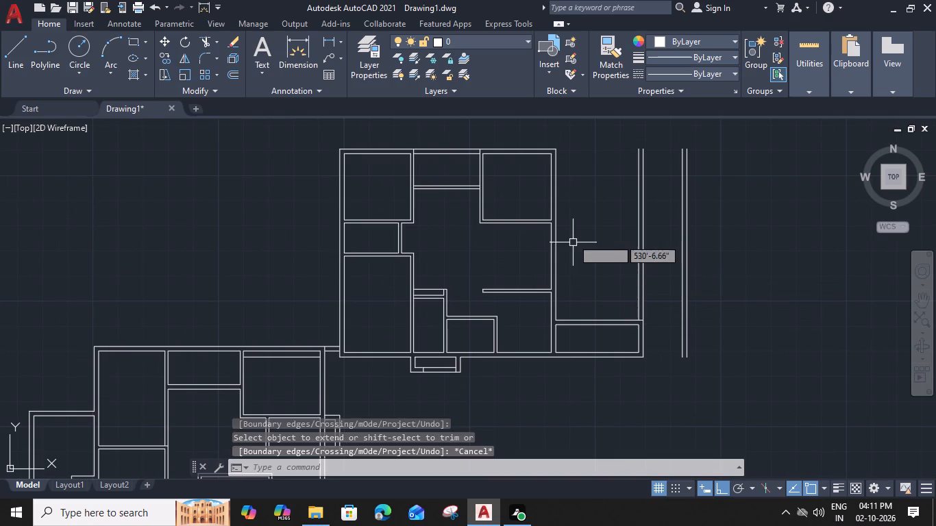
Offset the outer line of the block's east wall 6'6" to the east.
{"action": "left_click", "coordinate": [556, 225]}
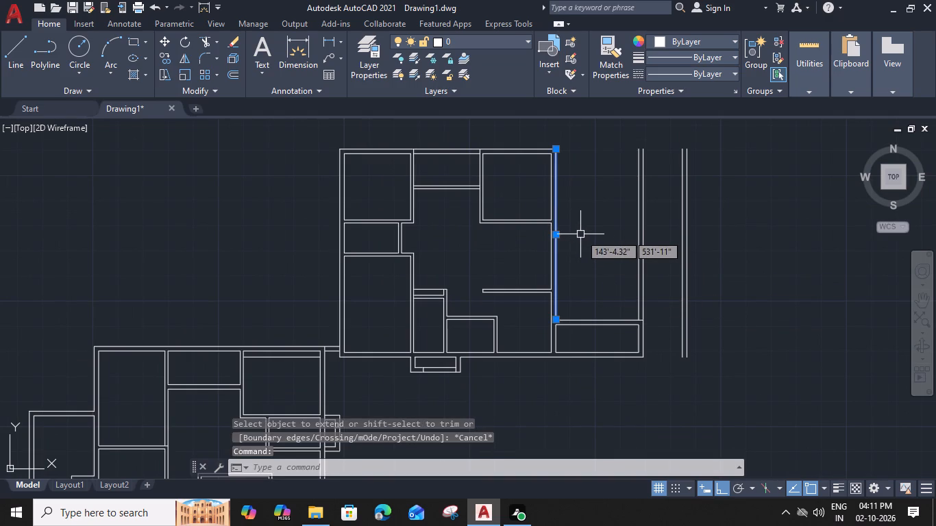
{"action": "key", "text": "o"}
{"action": "key", "text": "space"}
{"action": "type", "text": "6'6\""}
{"action": "key", "text": "Return"}
{"action": "left_click", "coordinate": [580, 236]}
Offset the new vertical line 9" to the east to form a double wall.
{"action": "left_click", "coordinate": [595, 238]}
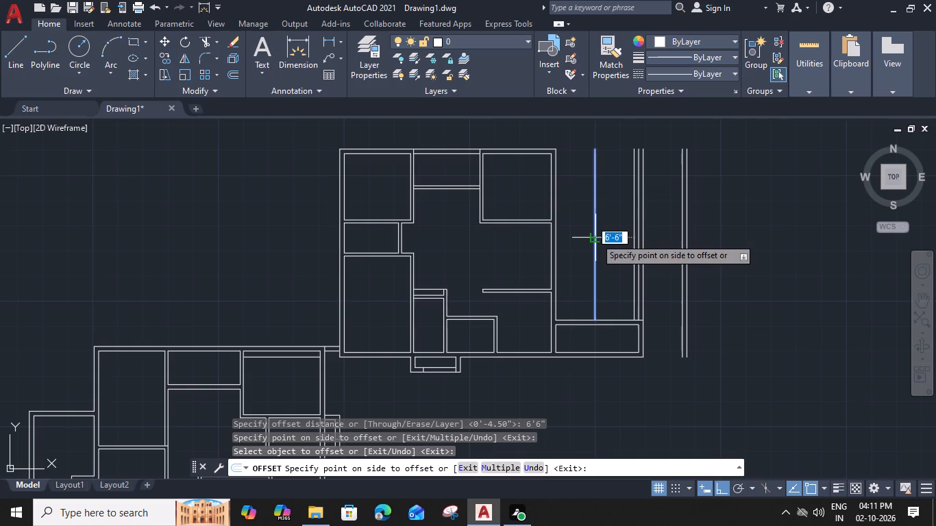
{"action": "type", "text": "9\""}
{"action": "key", "text": "Return"}
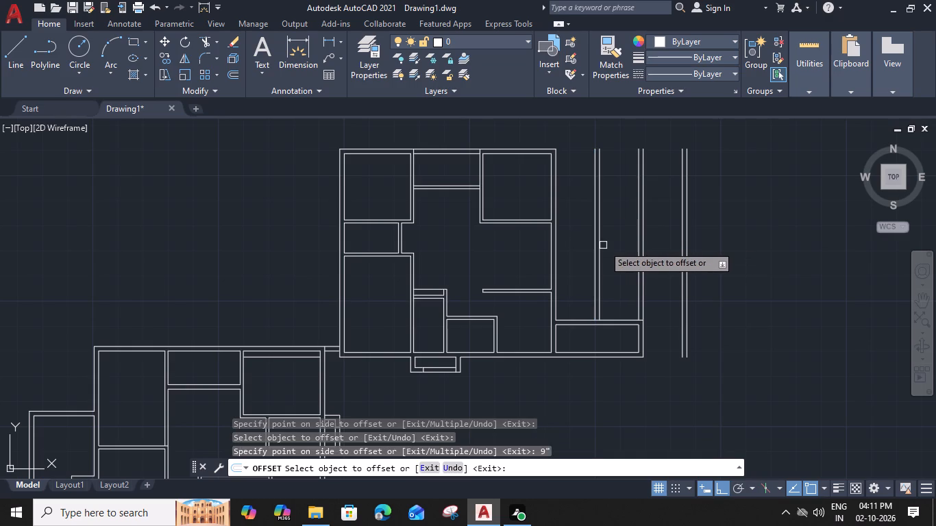
{"action": "key", "text": "Escape"}
Trim away both lines of the vertical double wall that rises north from the small southeast room's outer corner.
{"action": "type", "text": "TR"}
{"action": "key", "text": "space"}
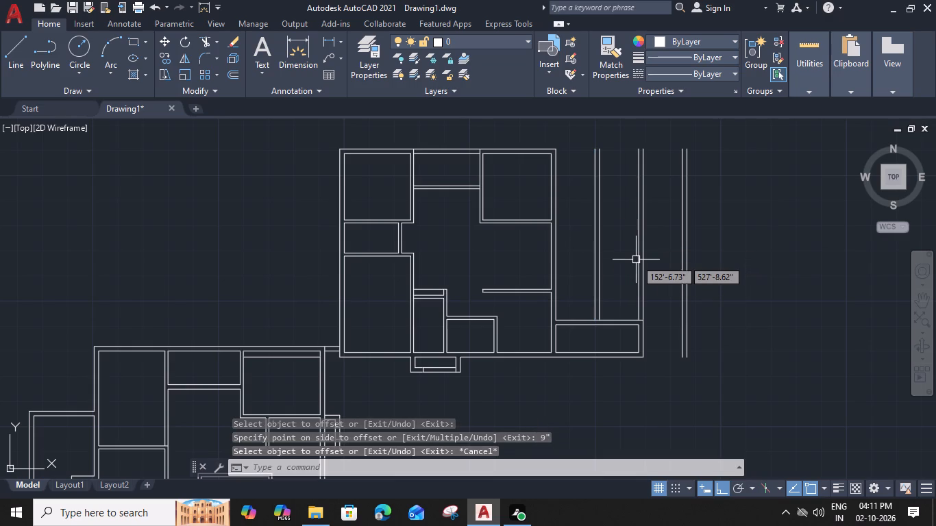
{"action": "left_click", "coordinate": [636, 259]}
{"action": "left_click", "coordinate": [642, 260]}
{"action": "key", "text": "Escape"}
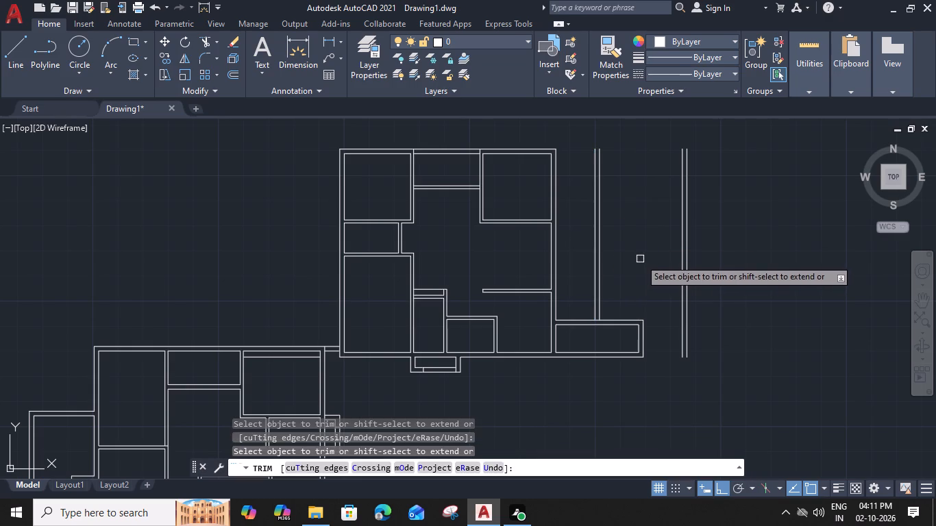
Offset the upper line of the small southeast room's north wall 8'9" to the north.
{"action": "left_click", "coordinate": [618, 321]}
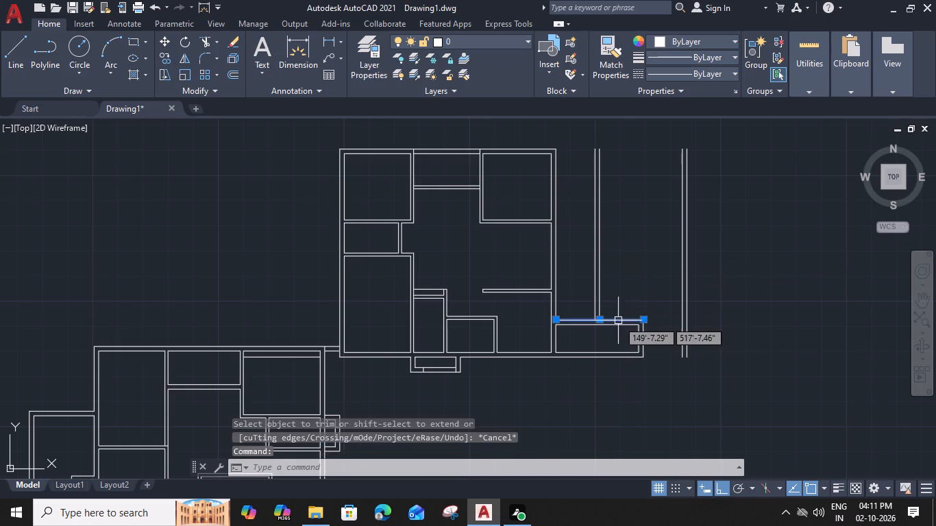
{"action": "type", "text": "O"}
{"action": "key", "text": "space"}
{"action": "type", "text": "8'"}
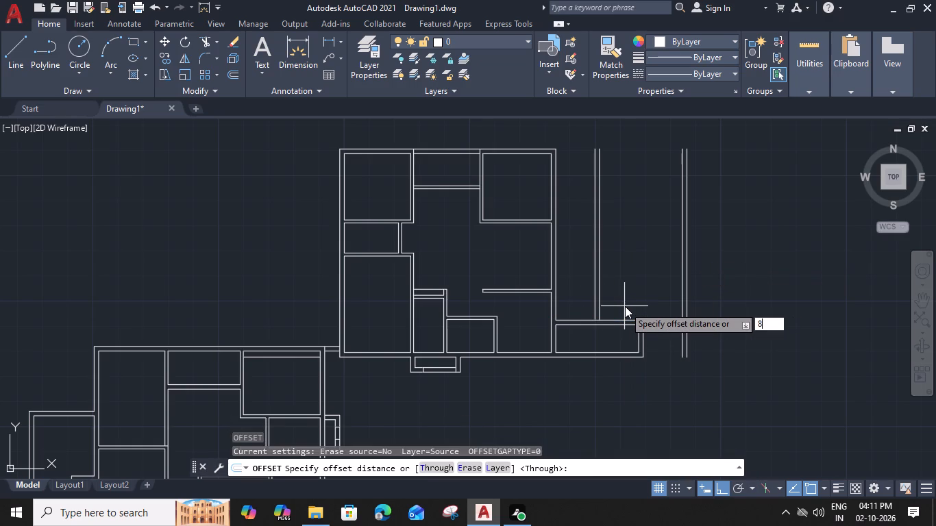
{"action": "type", "text": "9\""}
{"action": "key", "text": "Return"}
{"action": "key", "text": "apostrophe"}
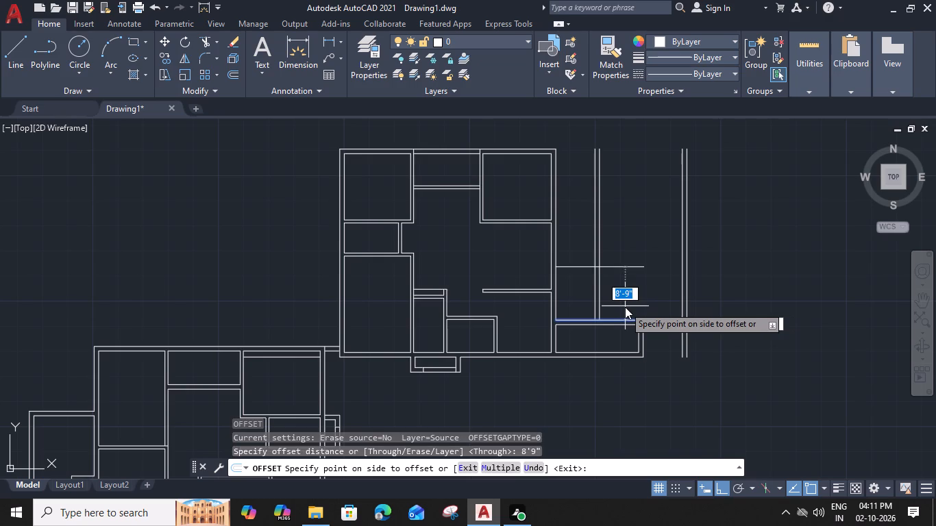
{"action": "left_click", "coordinate": [626, 301]}
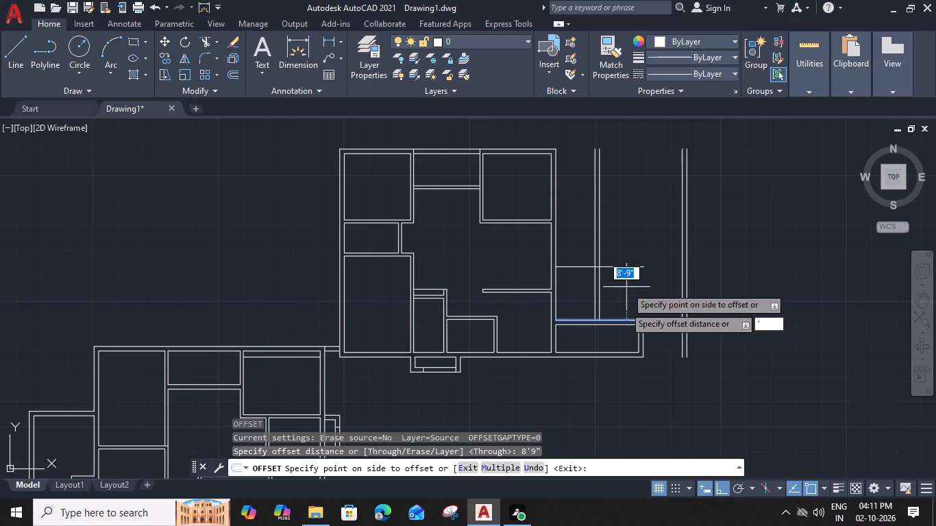
{"action": "left_click", "coordinate": [626, 275]}
Offset the new horizontal line north of the small southeast room 9" to the south to form a double wall.
{"action": "left_click", "coordinate": [628, 267]}
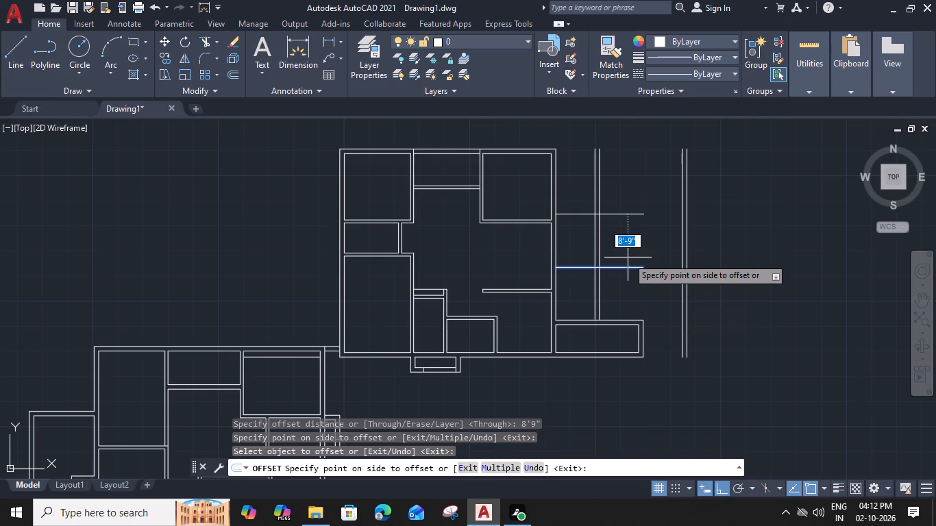
{"action": "key", "text": "9"}
{"action": "key", "text": "shift+quotedbl"}
{"action": "key", "text": "Return"}
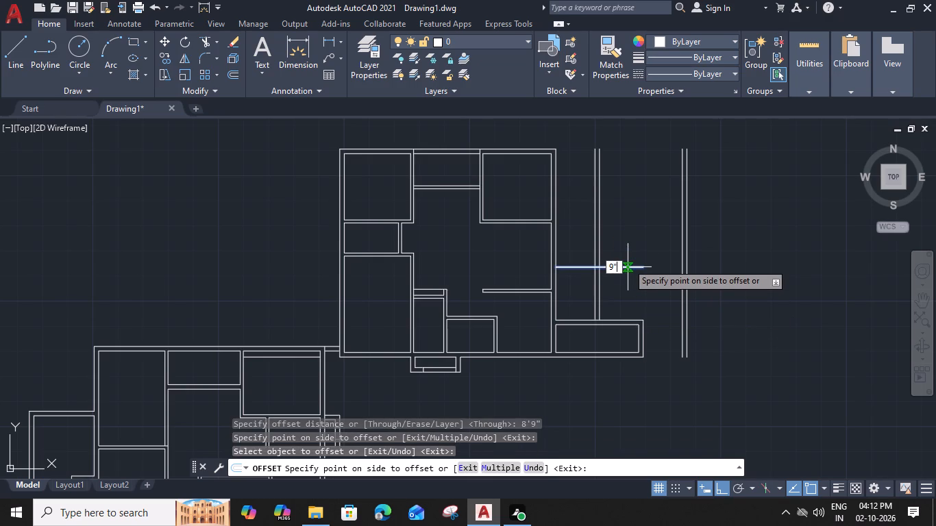
{"action": "key", "text": "Escape"}
Trim the new horizontal double wall and the western vertical double wall into a clean corner, removing the parts west and south of their crossing.
{"action": "key", "text": "t"}
{"action": "type", "text": "R"}
{"action": "key", "text": "space"}
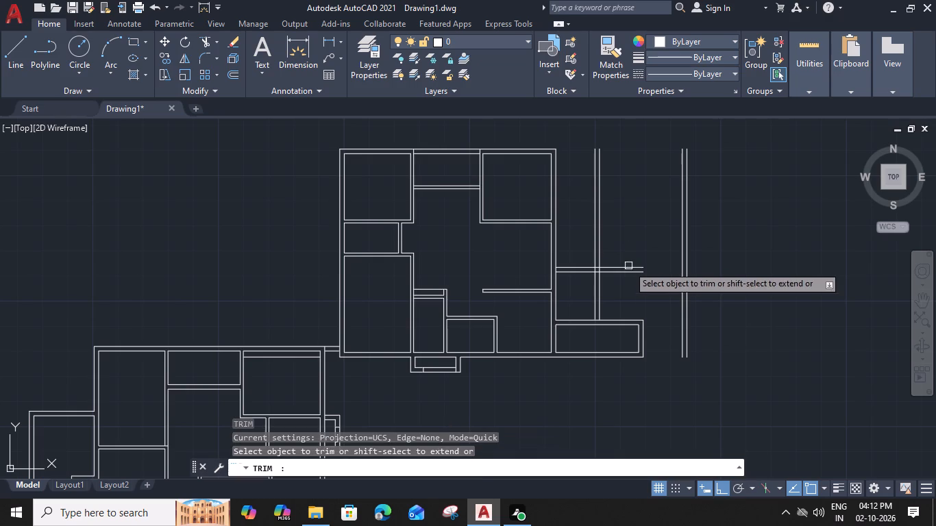
{"action": "left_click", "coordinate": [625, 288]}
{"action": "left_click", "coordinate": [574, 261]}
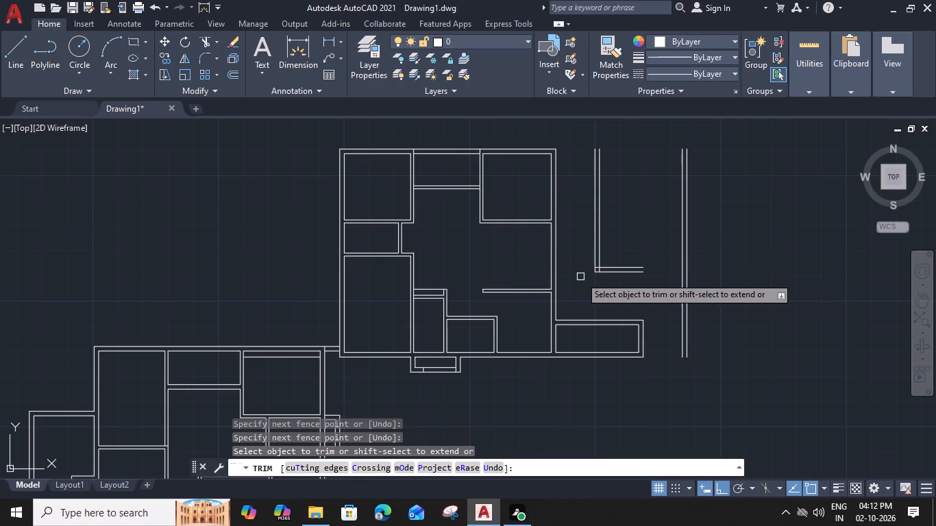
{"action": "scroll", "coordinate": [601, 265], "scroll_direction": "up", "scroll_amount": 4}
{"action": "left_click", "coordinate": [585, 287]}
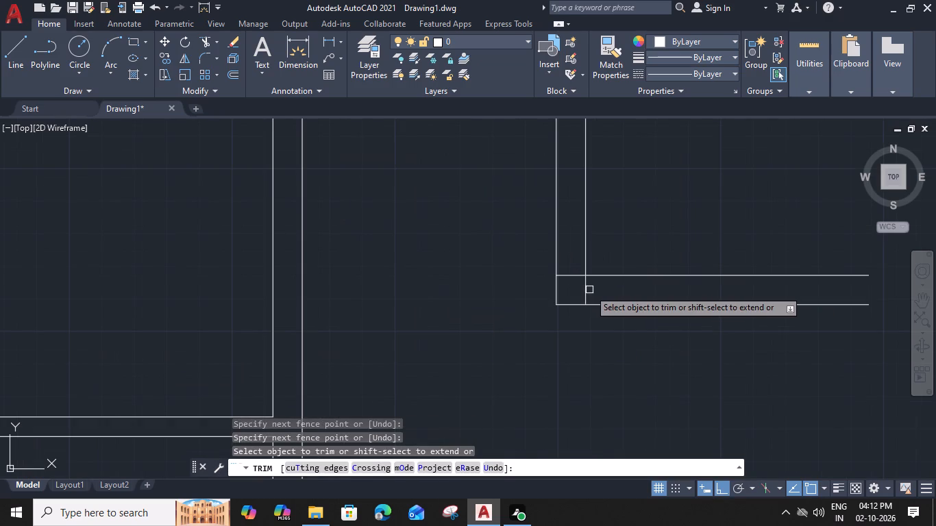
{"action": "left_click", "coordinate": [577, 274]}
Extend both lines of the horizontal double wall east to the far eastern vertical double wall.
{"action": "scroll", "coordinate": [577, 275], "scroll_direction": "down", "scroll_amount": 2}
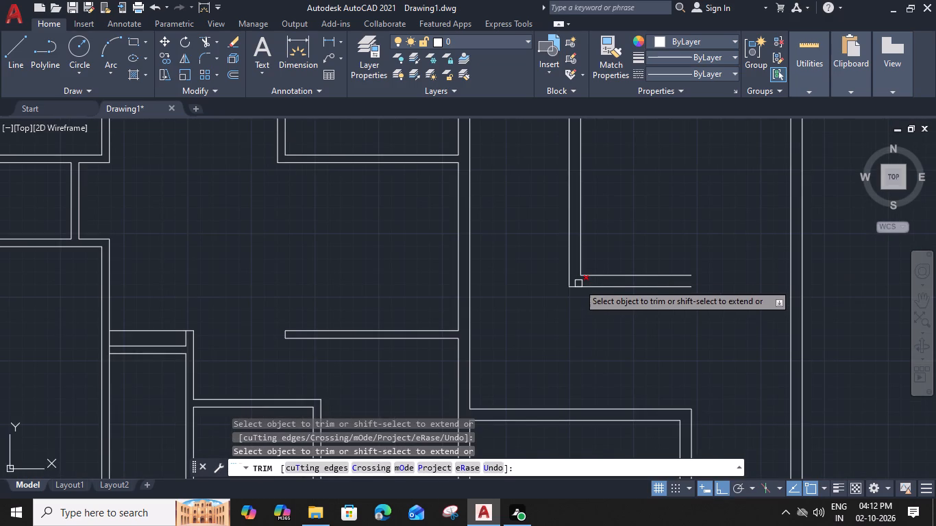
{"action": "left_click", "coordinate": [632, 263], "text": "shift"}
{"action": "left_click", "coordinate": [650, 301], "text": "shift"}
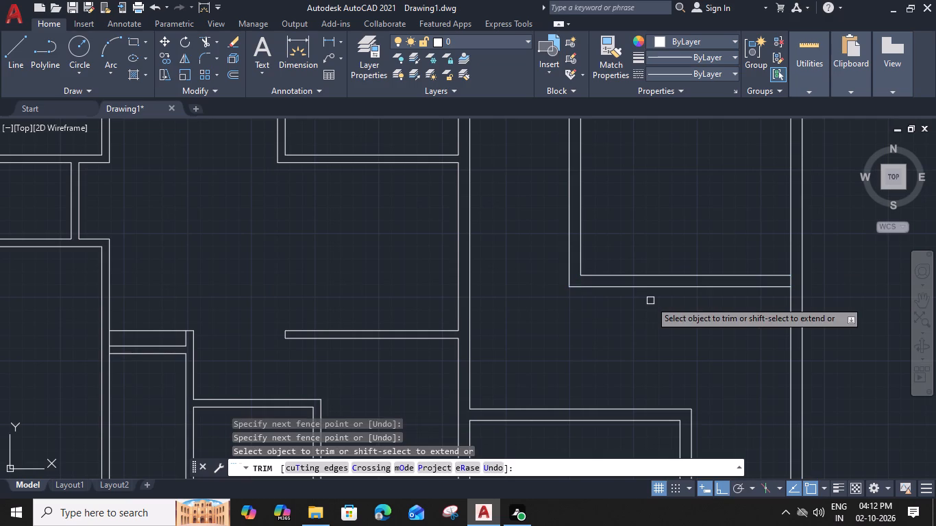
{"action": "scroll", "coordinate": [756, 316], "scroll_direction": "down", "scroll_amount": 1}
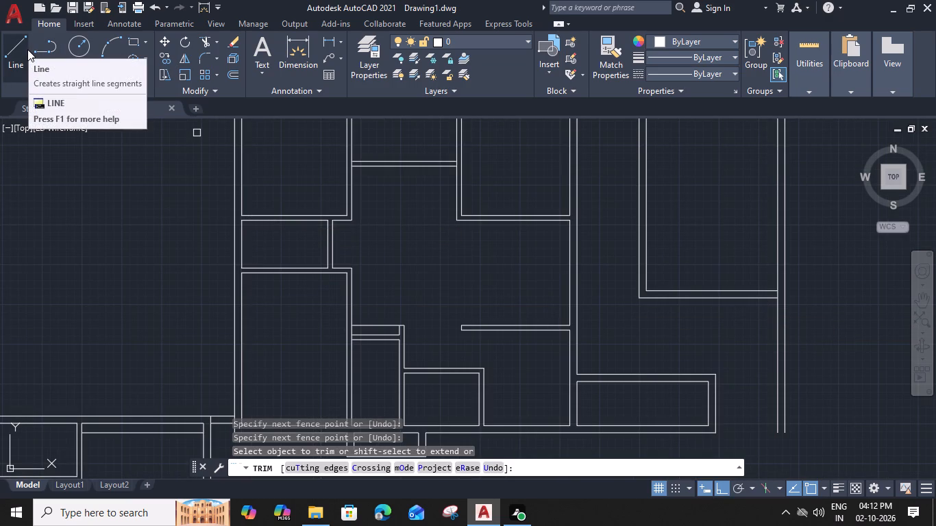
{"action": "middle_click_drag", "start_coordinate": [643, 249], "coordinate": [641, 249]}
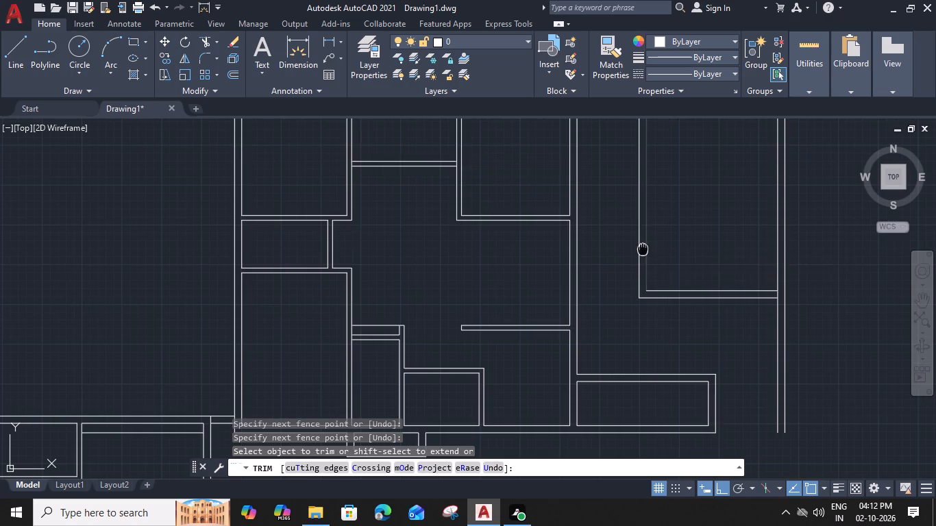
{"action": "middle_click_drag", "start_coordinate": [641, 249], "coordinate": [478, 319]}
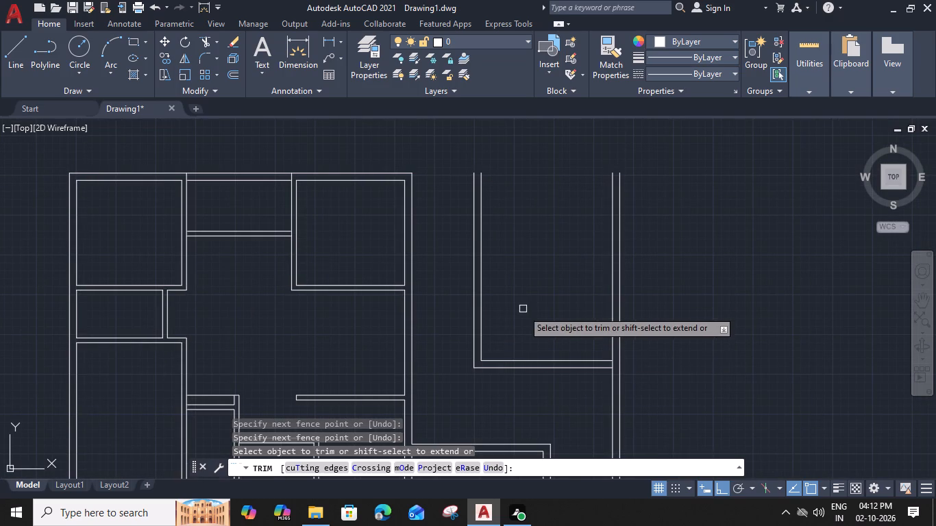
{"action": "scroll", "coordinate": [536, 310], "scroll_direction": "down", "scroll_amount": 1}
{"action": "middle_click_drag", "start_coordinate": [537, 309], "coordinate": [533, 277]}
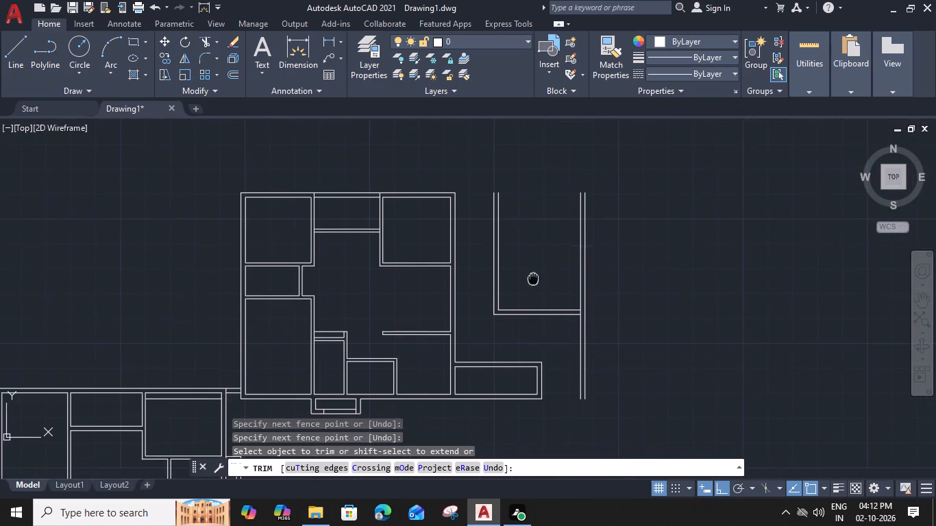
{"action": "middle_click_drag", "start_coordinate": [533, 277], "coordinate": [532, 277]}
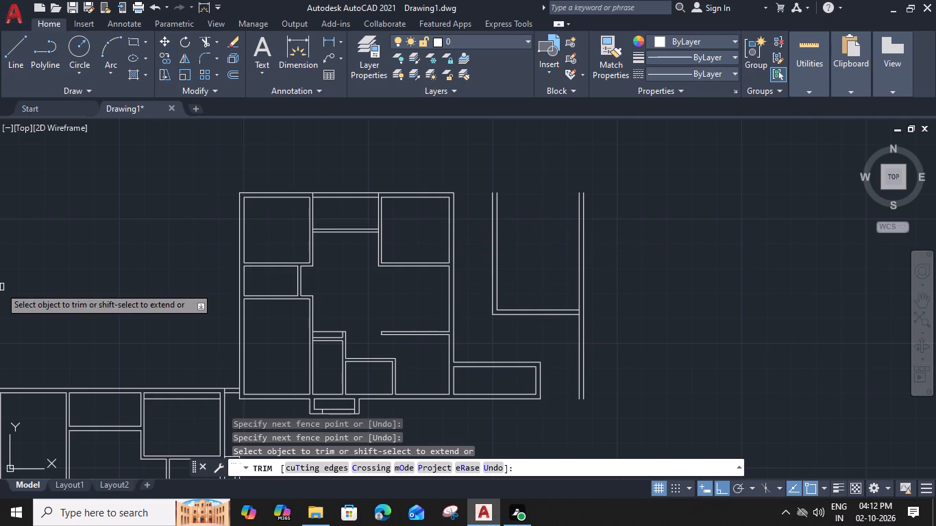
{"action": "key", "text": "Escape"}
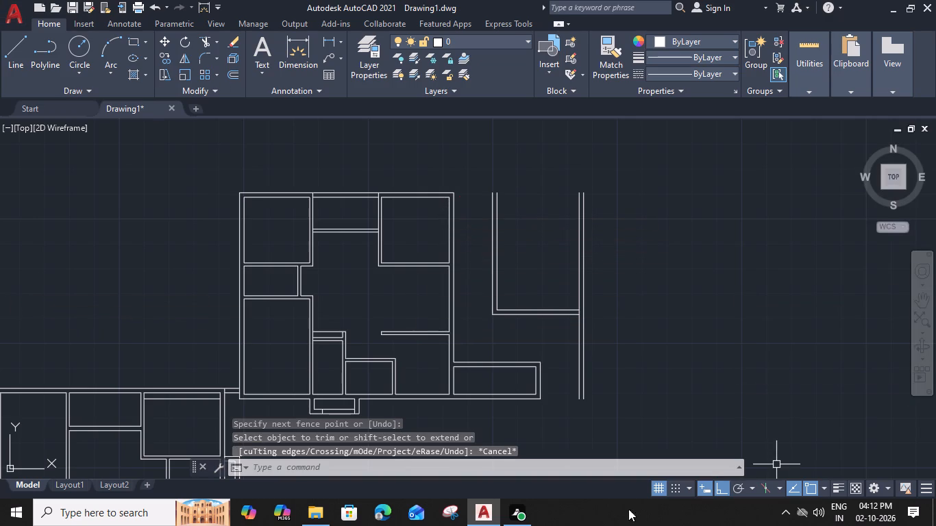
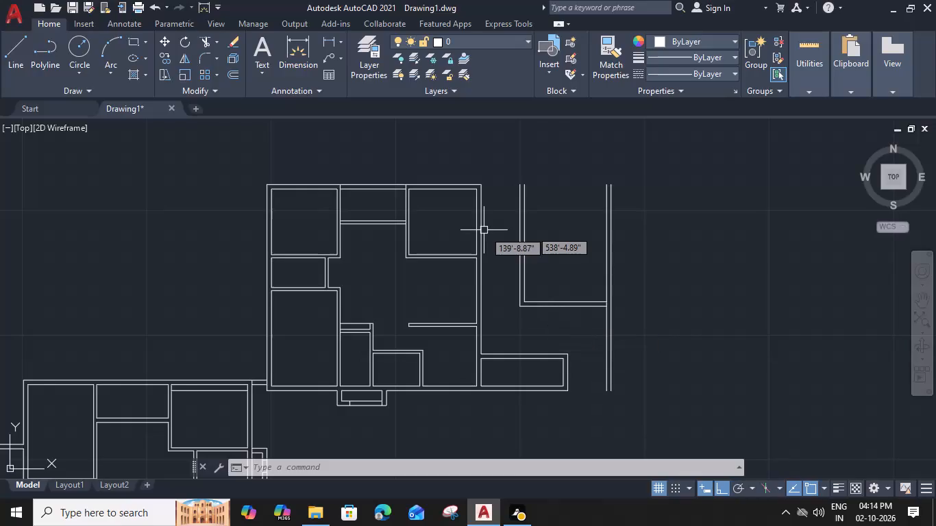
Extend both lines of the eastern block's north wall east to the far eastern vertical double wall.
{"action": "middle_click_drag", "start_coordinate": [520, 260], "coordinate": [525, 260]}
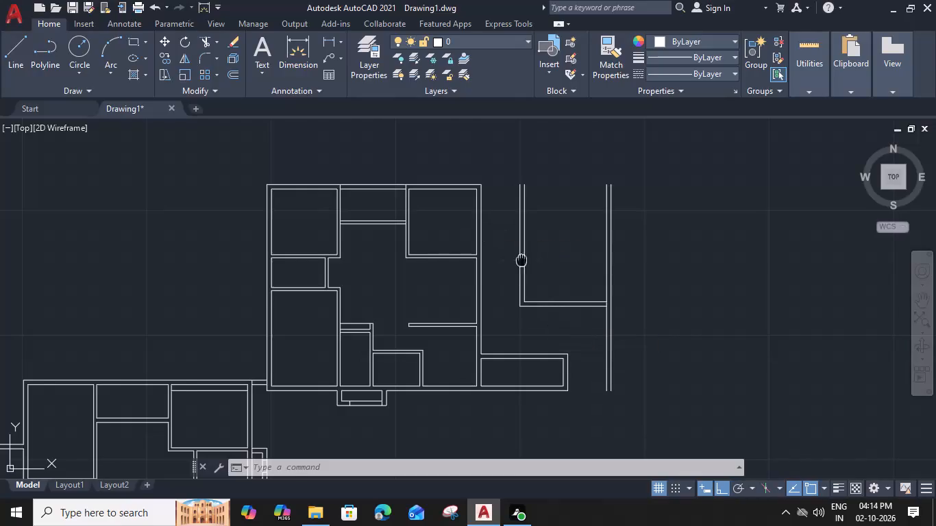
{"action": "middle_click_drag", "start_coordinate": [525, 260], "coordinate": [548, 275]}
{"action": "middle_click_drag", "start_coordinate": [521, 215], "coordinate": [510, 257]}
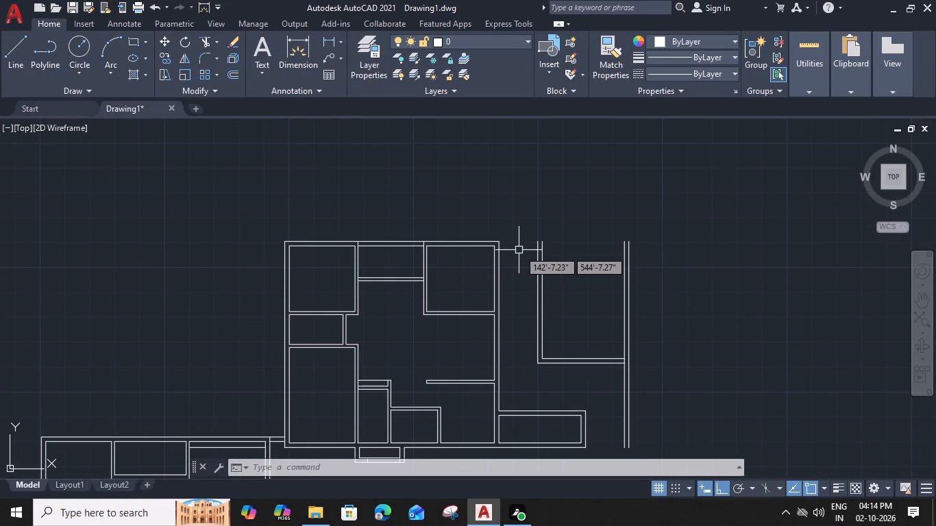
{"action": "type", "text": "EX"}
{"action": "key", "text": "space"}
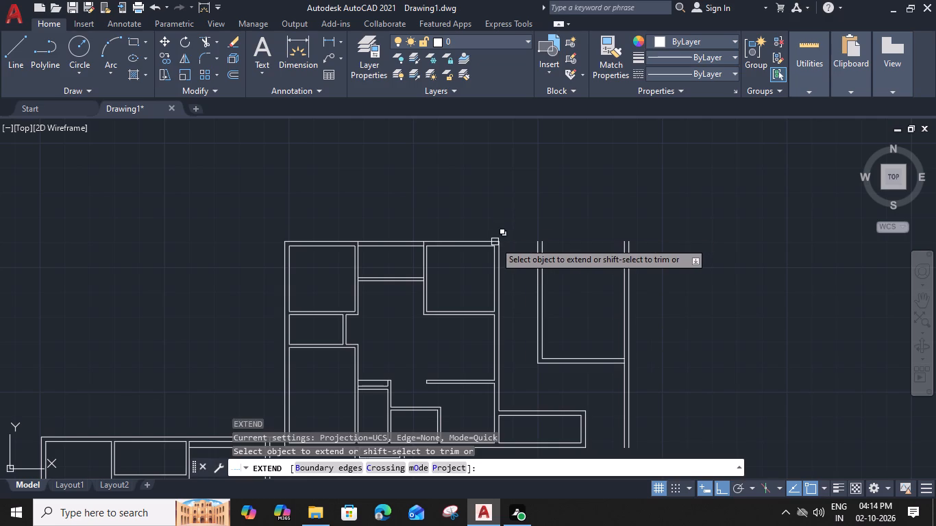
{"action": "left_click", "coordinate": [492, 241]}
{"action": "left_click", "coordinate": [513, 242]}
{"action": "left_click", "coordinate": [518, 242]}
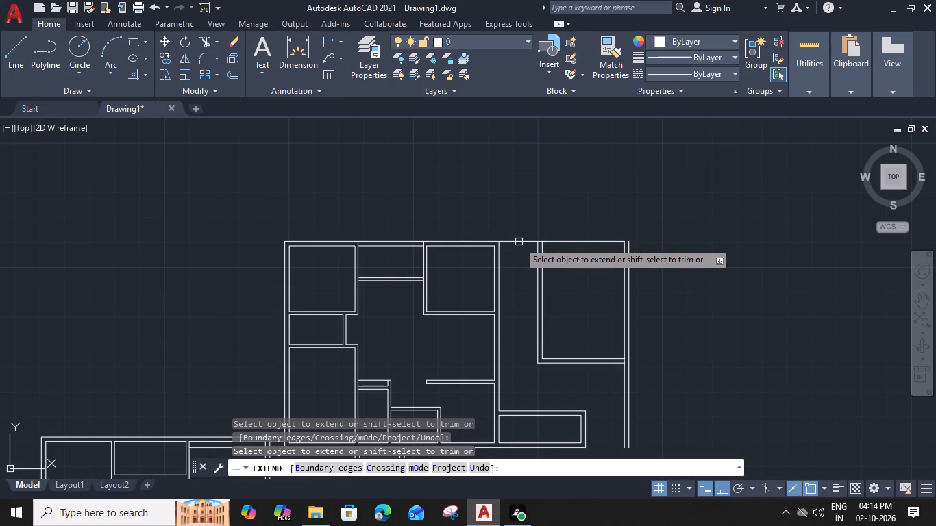
{"action": "left_click", "coordinate": [551, 242]}
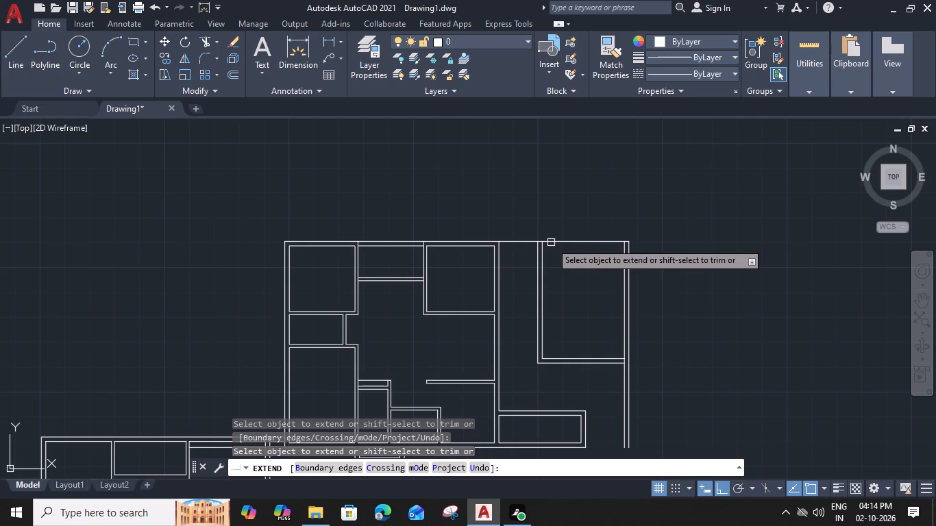
{"action": "left_click", "coordinate": [479, 248]}
{"action": "left_click", "coordinate": [490, 243]}
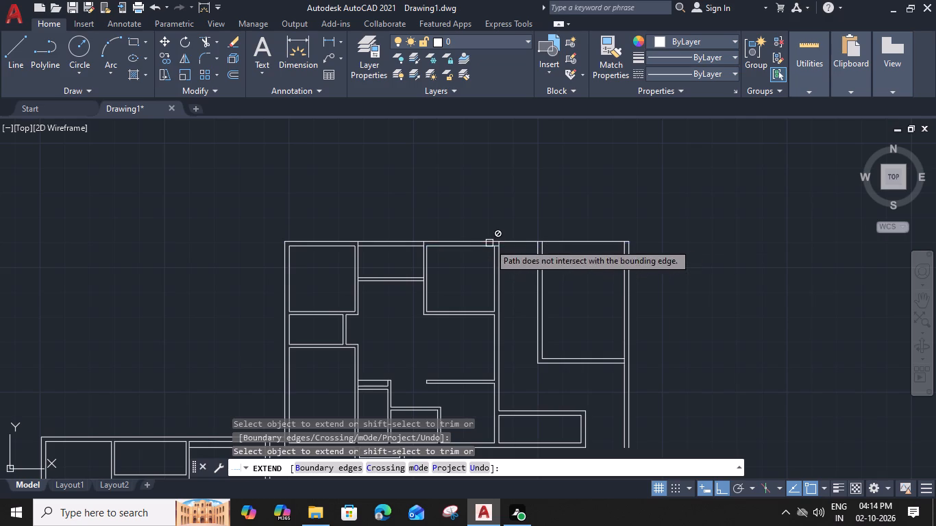
{"action": "left_click", "coordinate": [480, 247]}
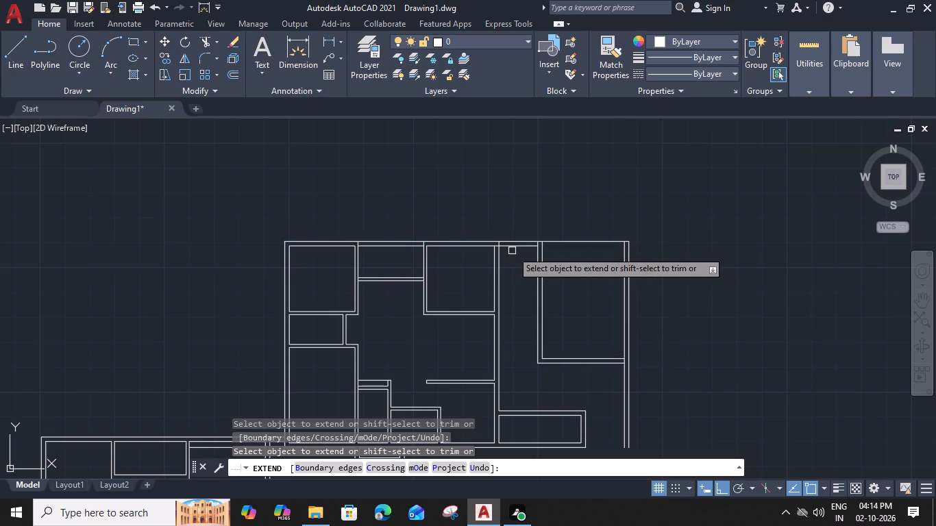
{"action": "left_click", "coordinate": [511, 247]}
{"action": "left_click", "coordinate": [521, 247]}
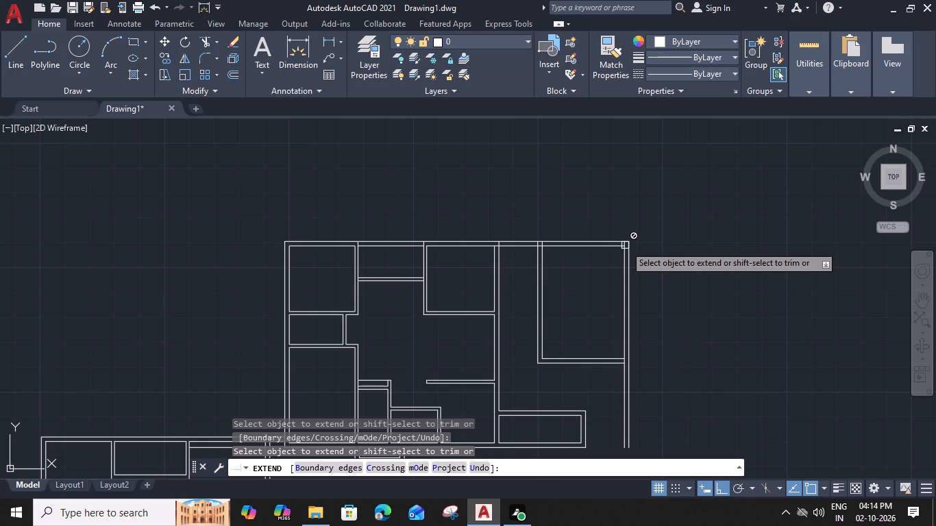
{"action": "left_click", "coordinate": [604, 245]}
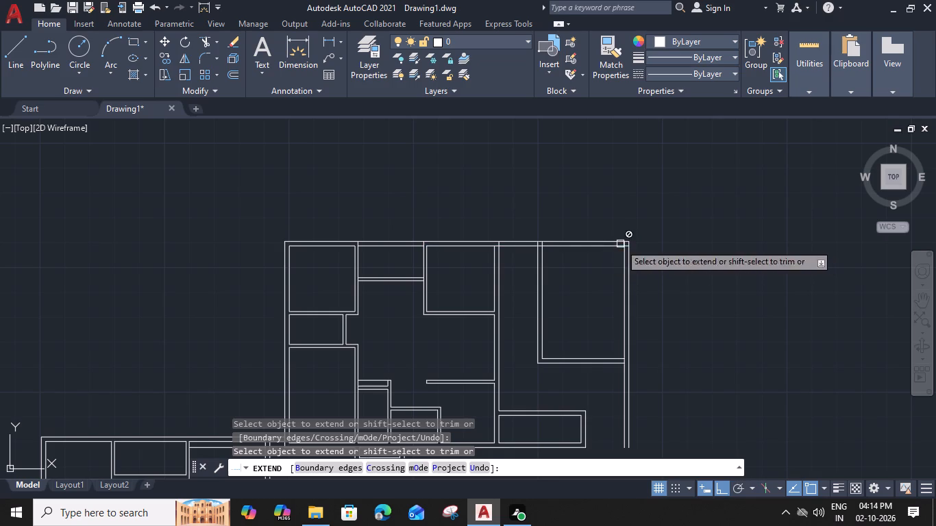
{"action": "key", "text": "Escape"}
Trim the east line and the lower north-wall line where the western vertical double wall meets the extended north wall.
{"action": "scroll", "coordinate": [608, 242], "scroll_direction": "up", "scroll_amount": 2}
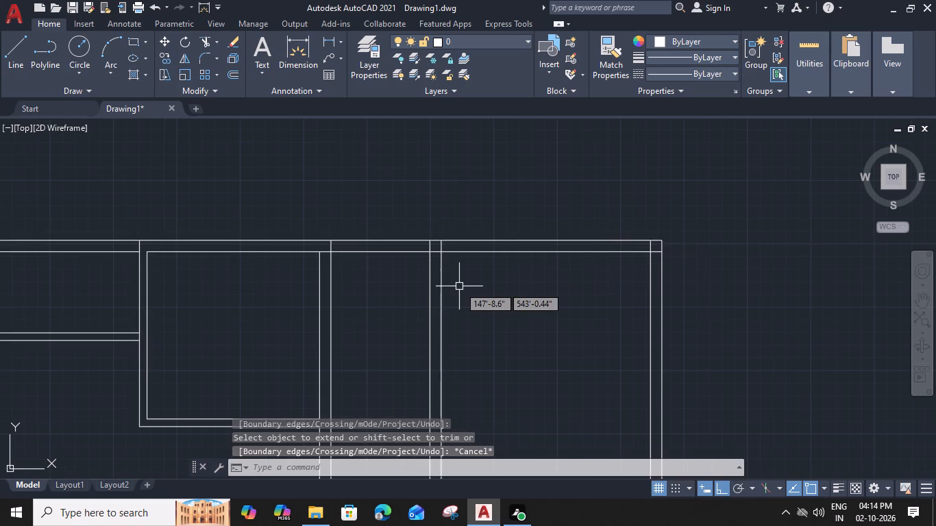
{"action": "type", "text": "TR"}
{"action": "key", "text": "space"}
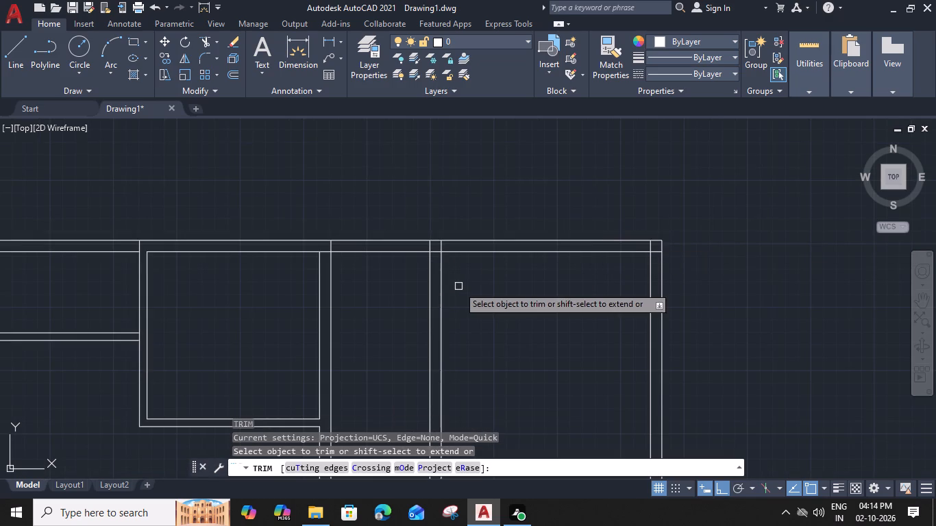
{"action": "scroll", "coordinate": [396, 258], "scroll_direction": "up", "scroll_amount": 2}
{"action": "scroll", "coordinate": [316, 244], "scroll_direction": "down", "scroll_amount": 1}
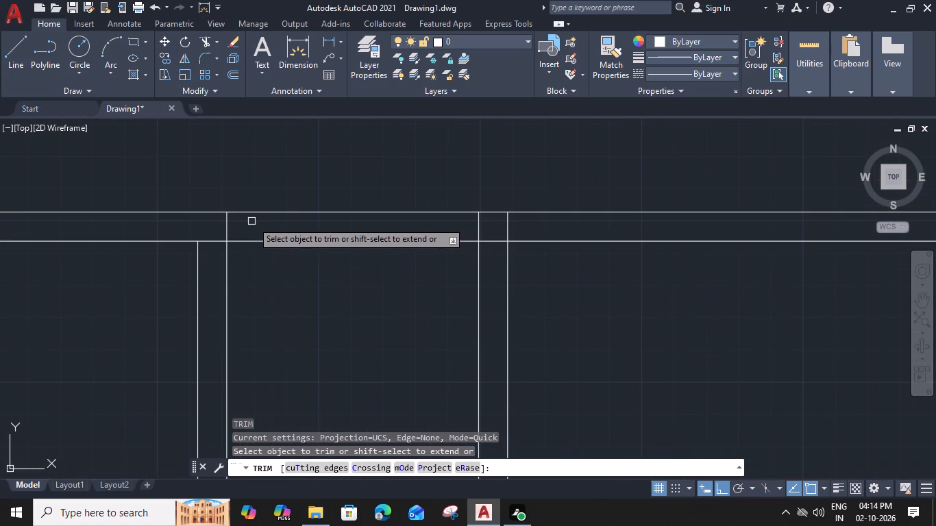
{"action": "scroll", "coordinate": [252, 221], "scroll_direction": "down", "scroll_amount": 1}
{"action": "middle_click_drag", "start_coordinate": [324, 249], "coordinate": [450, 285]}
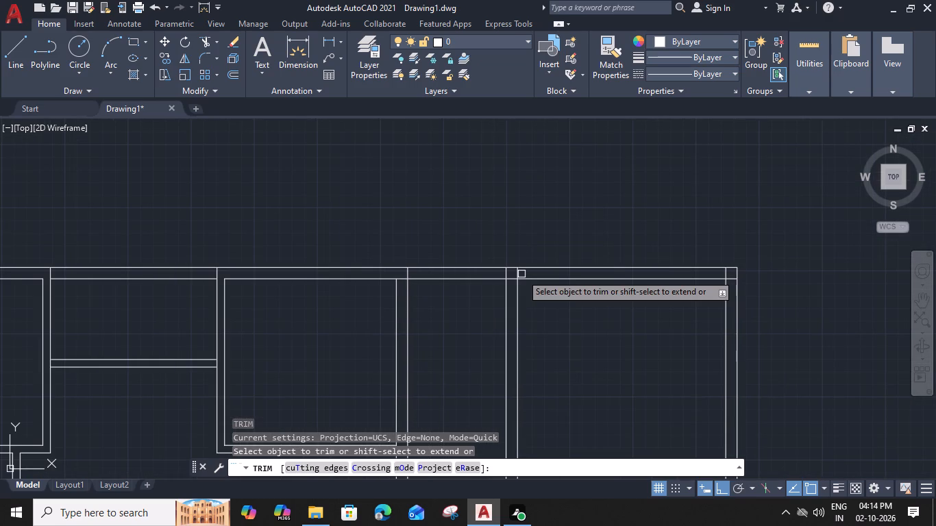
{"action": "scroll", "coordinate": [521, 274], "scroll_direction": "up", "scroll_amount": 1}
{"action": "left_click", "coordinate": [515, 276]}
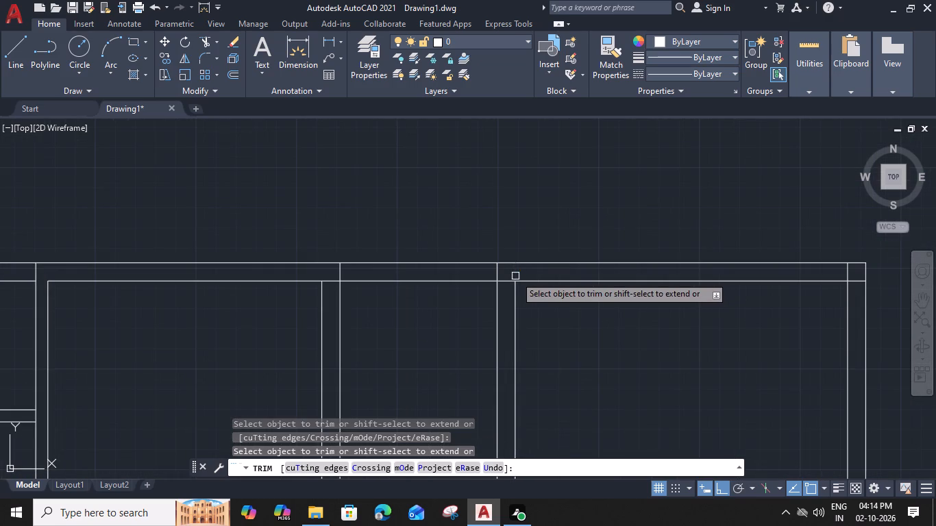
{"action": "left_click", "coordinate": [506, 280]}
Trim across both lines of the far eastern vertical double wall with a fence just south of the northeast corner.
{"action": "scroll", "coordinate": [506, 280], "scroll_direction": "down", "scroll_amount": 1}
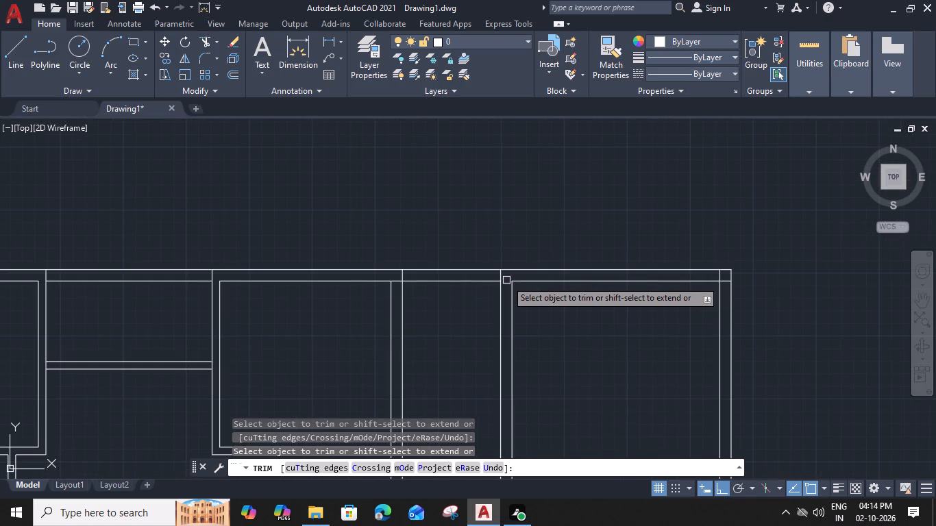
{"action": "scroll", "coordinate": [613, 301], "scroll_direction": "down", "scroll_amount": 1}
{"action": "middle_click_drag", "start_coordinate": [616, 298], "coordinate": [497, 256]}
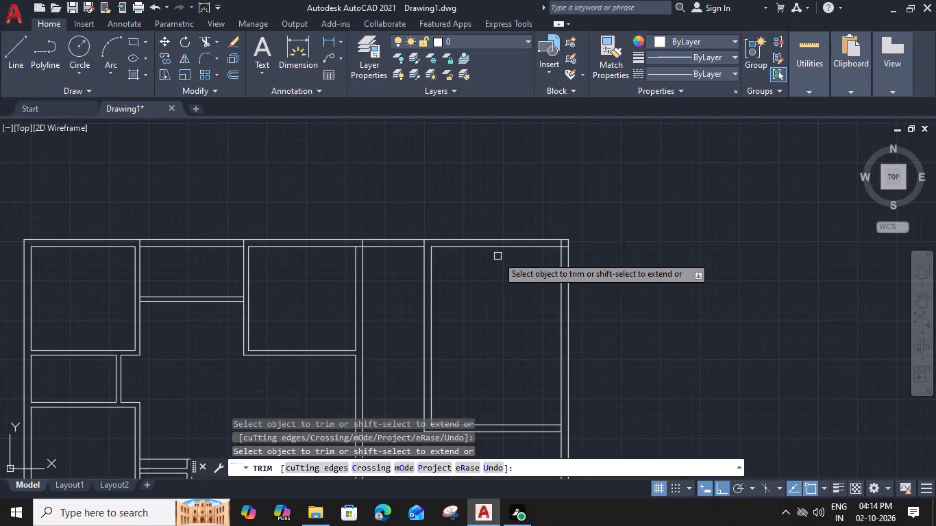
{"action": "scroll", "coordinate": [562, 242], "scroll_direction": "up", "scroll_amount": 4}
{"action": "scroll", "coordinate": [571, 242], "scroll_direction": "down", "scroll_amount": 2}
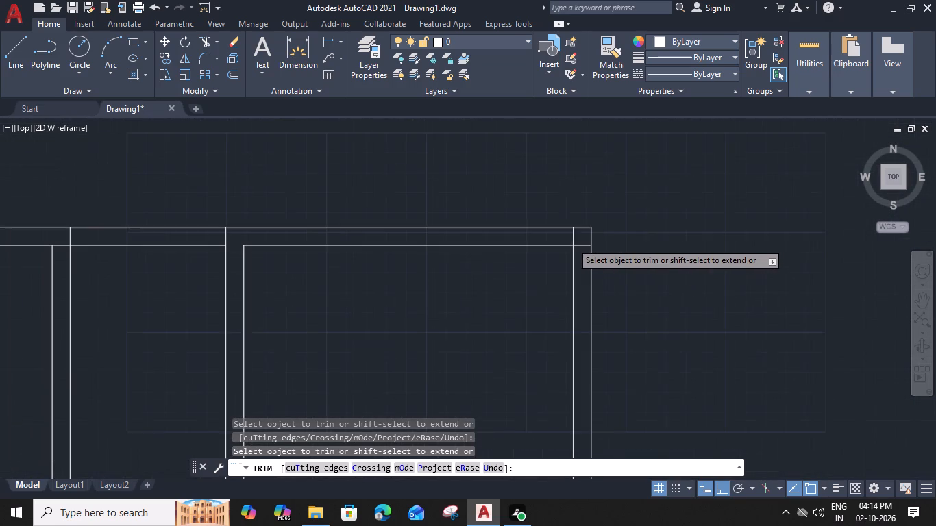
{"action": "key", "text": "Escape"}
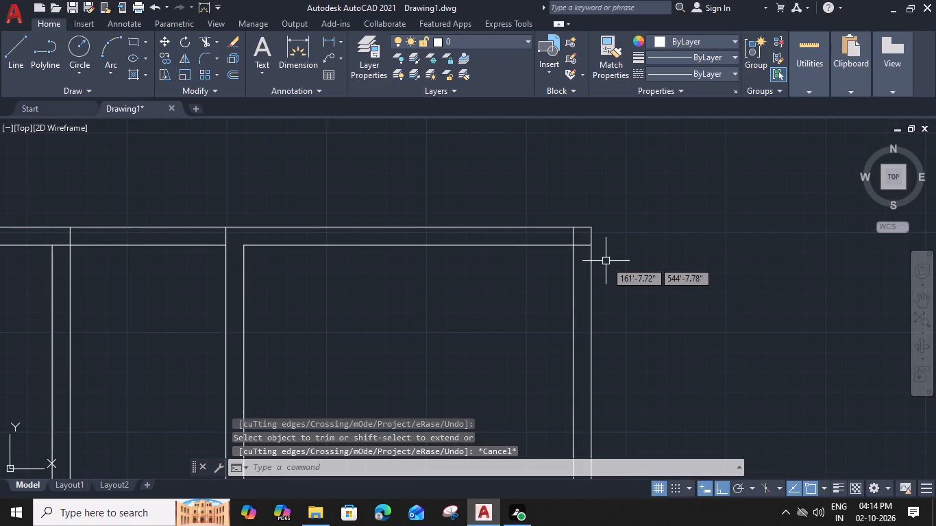
{"action": "type", "text": "TR"}
{"action": "key", "text": "space"}
{"action": "left_click", "coordinate": [606, 261]}
{"action": "left_click", "coordinate": [537, 291]}
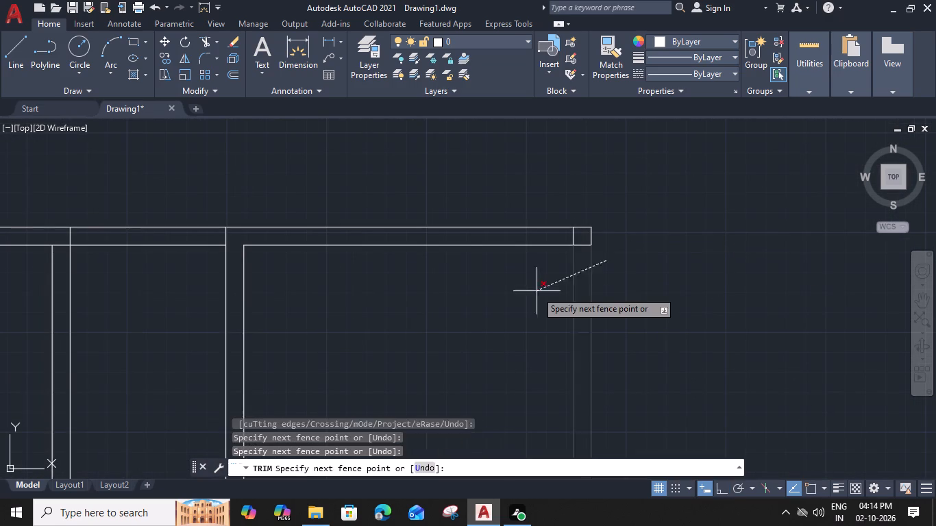
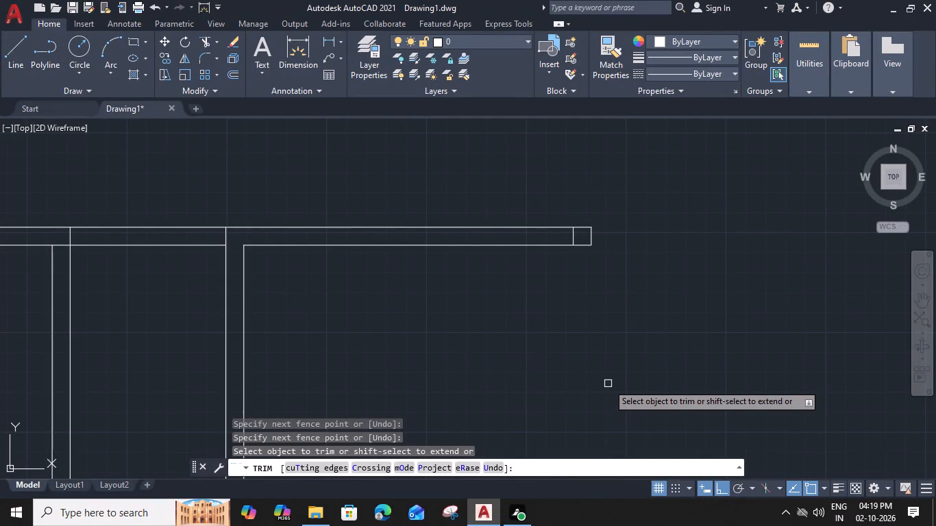
Offset the top line of the eastern block's north wall 16' to the north.
{"action": "key", "text": "Escape"}
{"action": "scroll", "coordinate": [610, 383], "scroll_direction": "down", "scroll_amount": 3}
{"action": "middle_click_drag", "start_coordinate": [633, 349], "coordinate": [630, 192]}
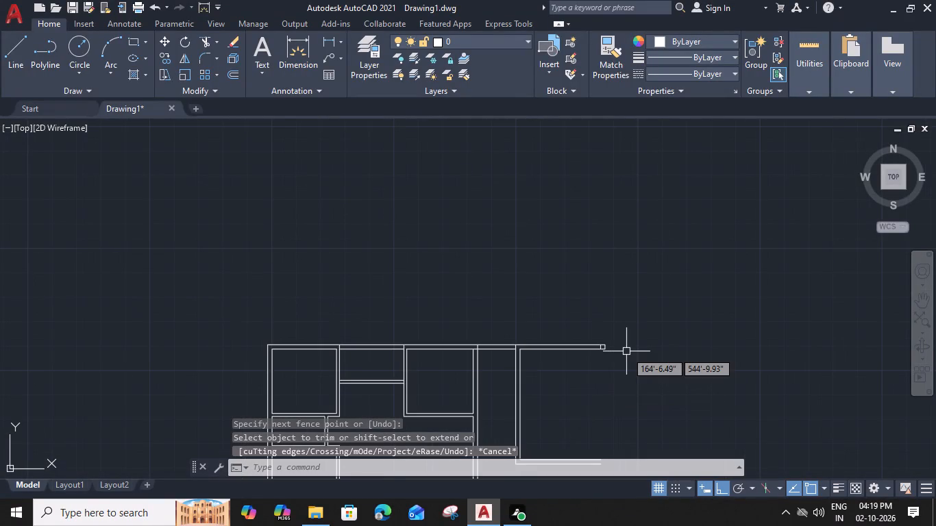
{"action": "middle_click_drag", "start_coordinate": [630, 192], "coordinate": [620, 206]}
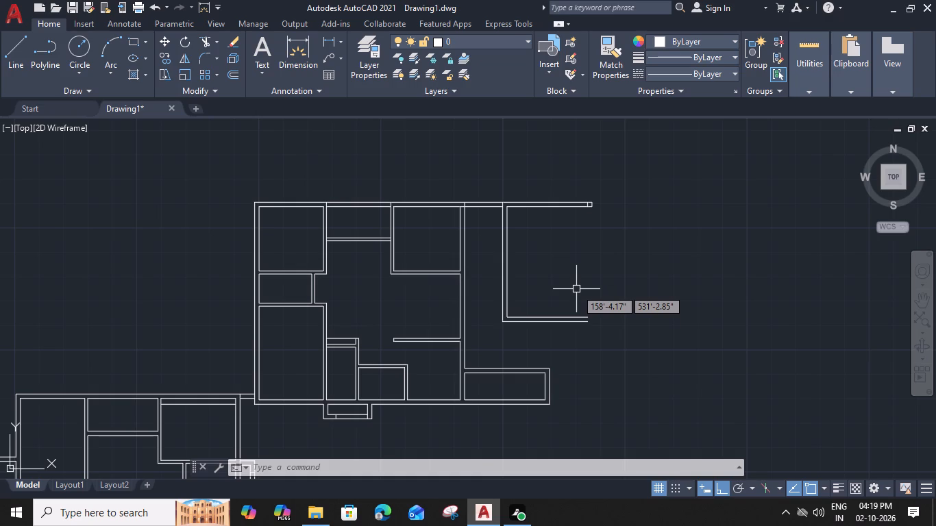
{"action": "middle_click_drag", "start_coordinate": [576, 289], "coordinate": [558, 288]}
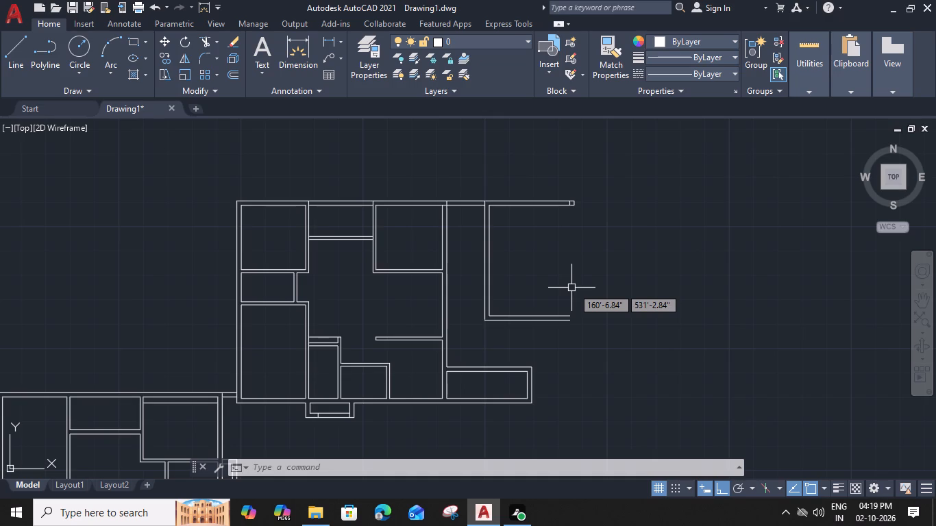
{"action": "middle_click_drag", "start_coordinate": [529, 221], "coordinate": [512, 268]}
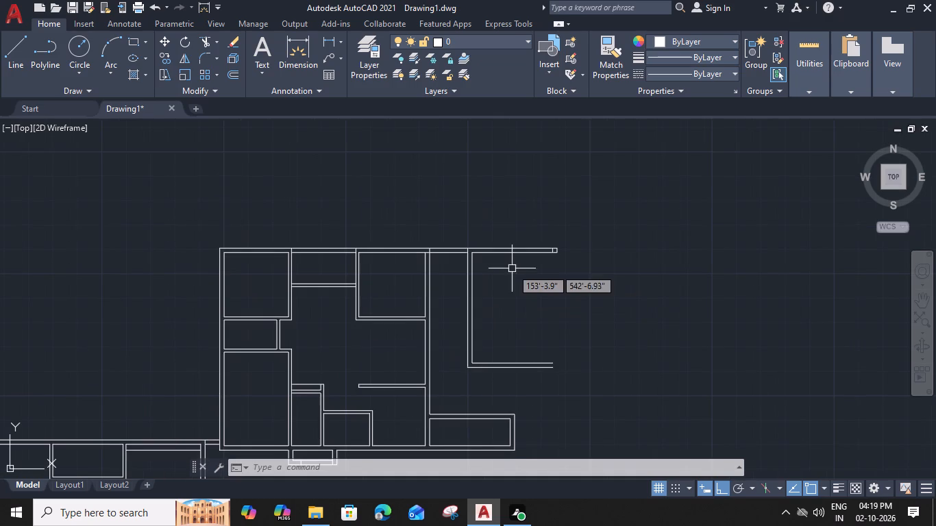
{"action": "left_click", "coordinate": [510, 248]}
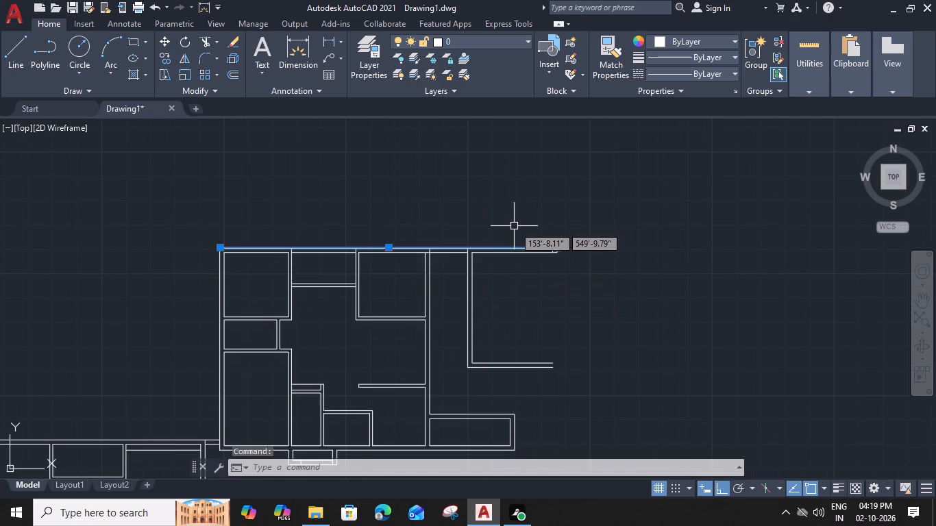
{"action": "type", "text": "O"}
{"action": "key", "text": "space"}
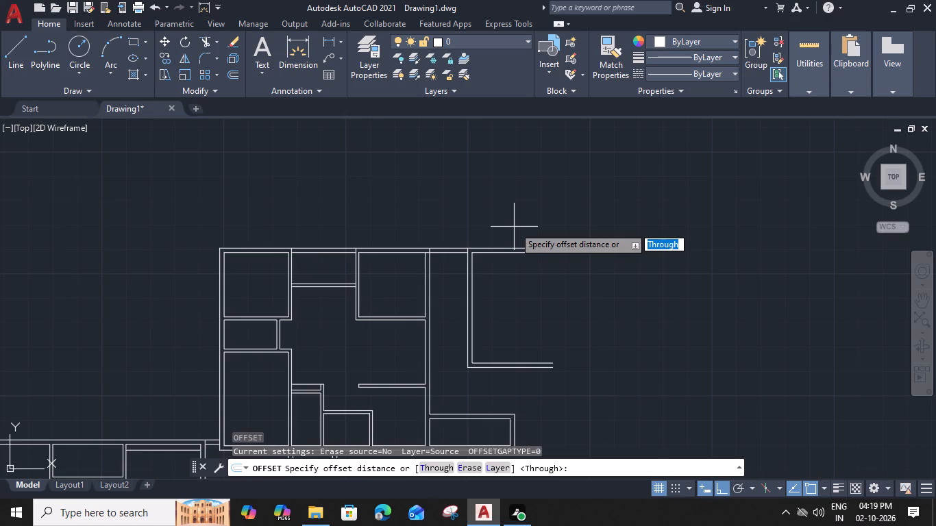
{"action": "type", "text": "16"}
{"action": "key", "text": "semicolon"}
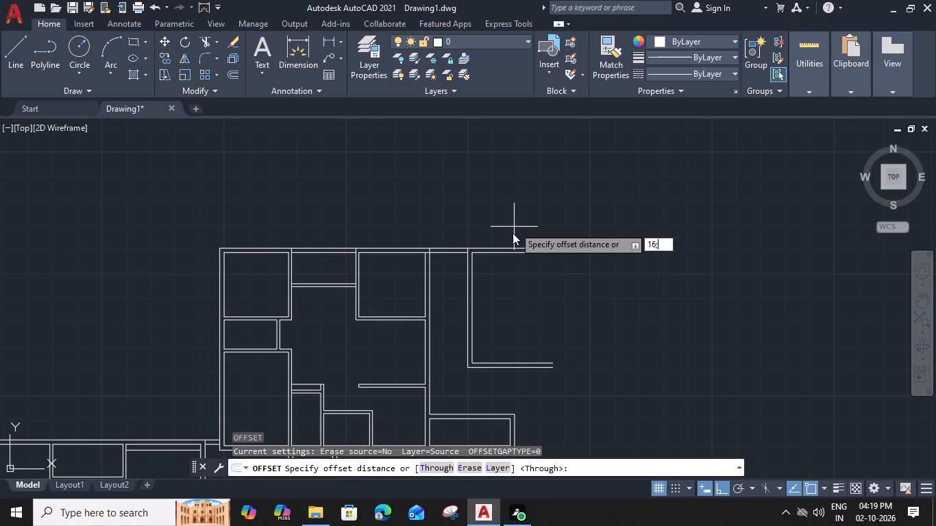
{"action": "key", "text": "BackSpace"}
{"action": "key", "text": "BackSpace"}
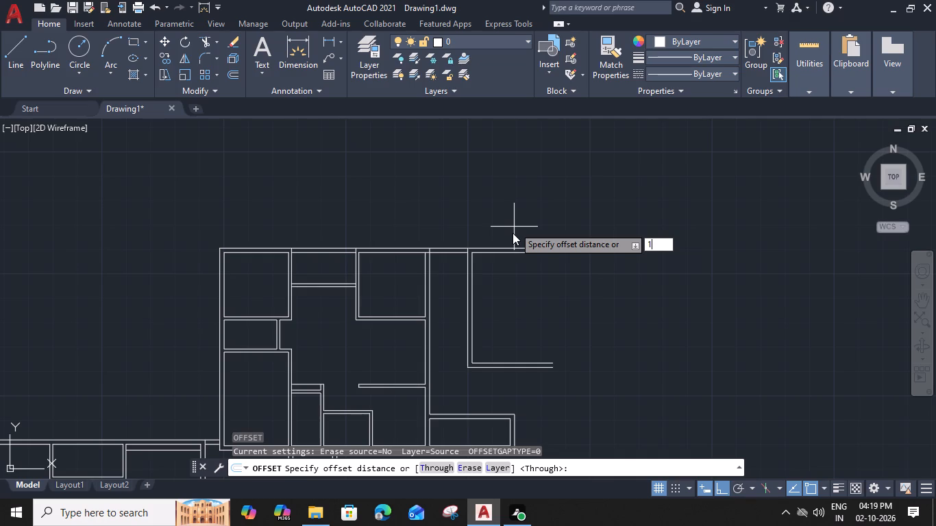
{"action": "type", "text": "6'"}
{"action": "key", "text": "space"}
{"action": "left_click", "coordinate": [514, 227]}
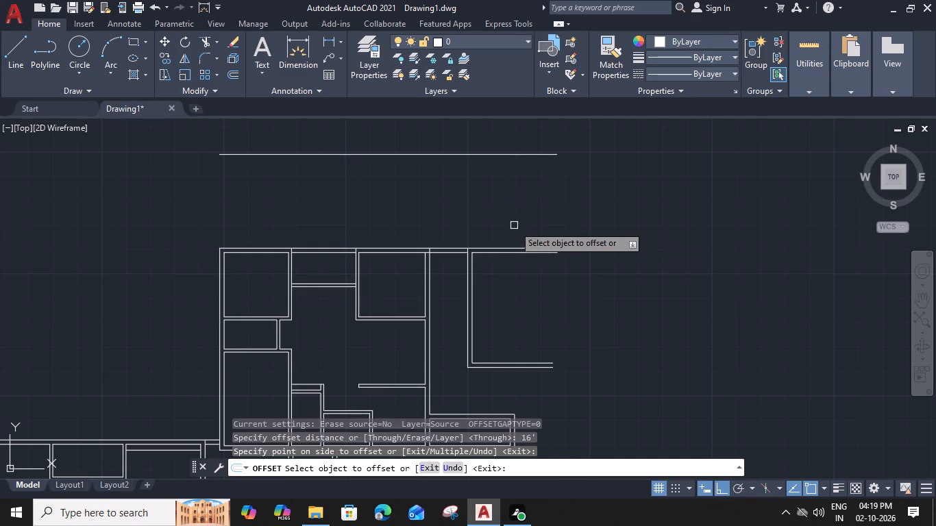
Offset the new horizontal line 6" north to form a double wall.
{"action": "middle_click_drag", "start_coordinate": [515, 225], "coordinate": [514, 268]}
{"action": "left_click", "coordinate": [532, 197]}
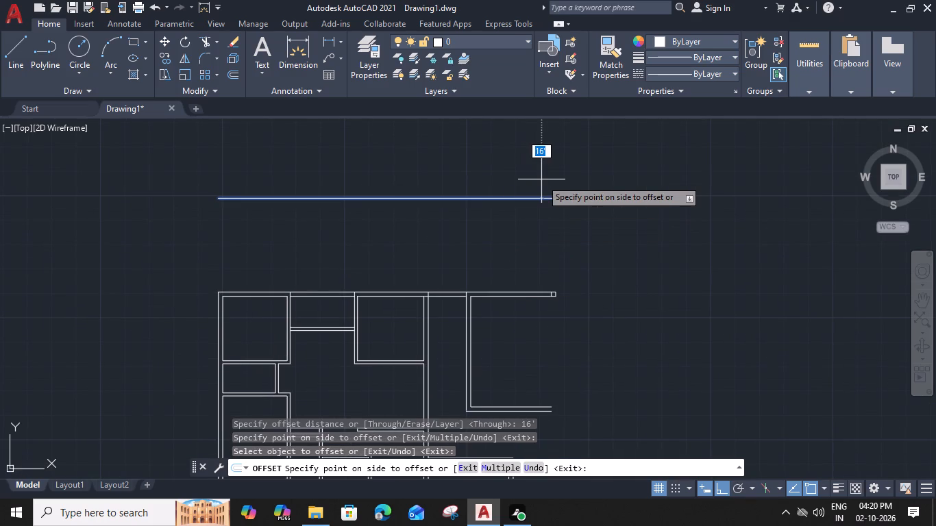
{"action": "type", "text": "6\""}
{"action": "key", "text": "Return"}
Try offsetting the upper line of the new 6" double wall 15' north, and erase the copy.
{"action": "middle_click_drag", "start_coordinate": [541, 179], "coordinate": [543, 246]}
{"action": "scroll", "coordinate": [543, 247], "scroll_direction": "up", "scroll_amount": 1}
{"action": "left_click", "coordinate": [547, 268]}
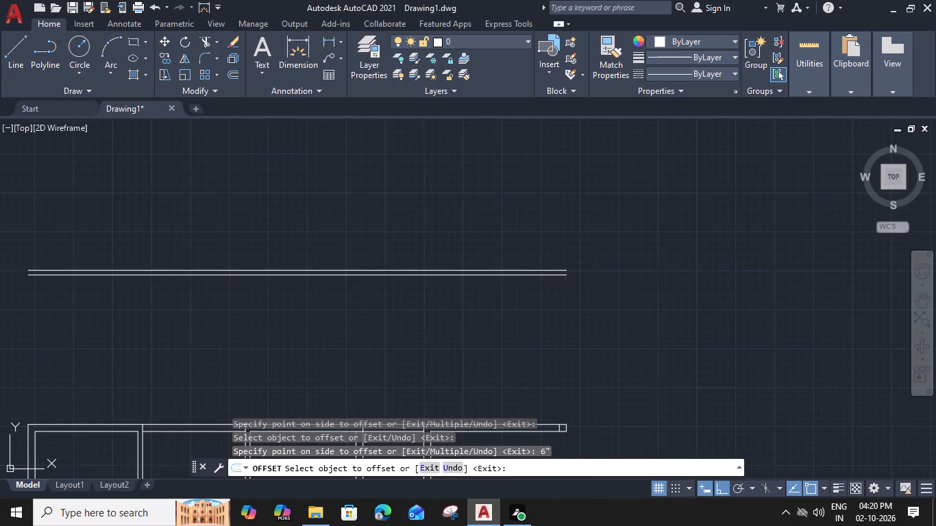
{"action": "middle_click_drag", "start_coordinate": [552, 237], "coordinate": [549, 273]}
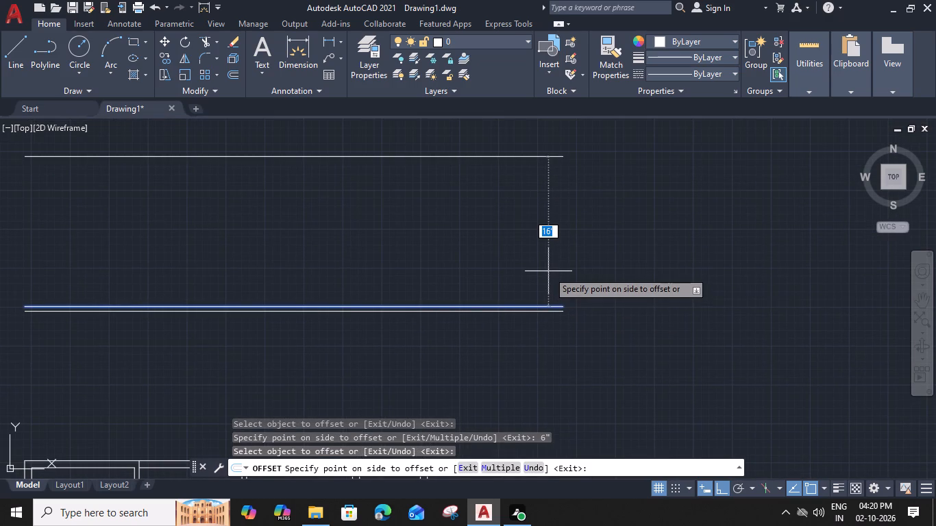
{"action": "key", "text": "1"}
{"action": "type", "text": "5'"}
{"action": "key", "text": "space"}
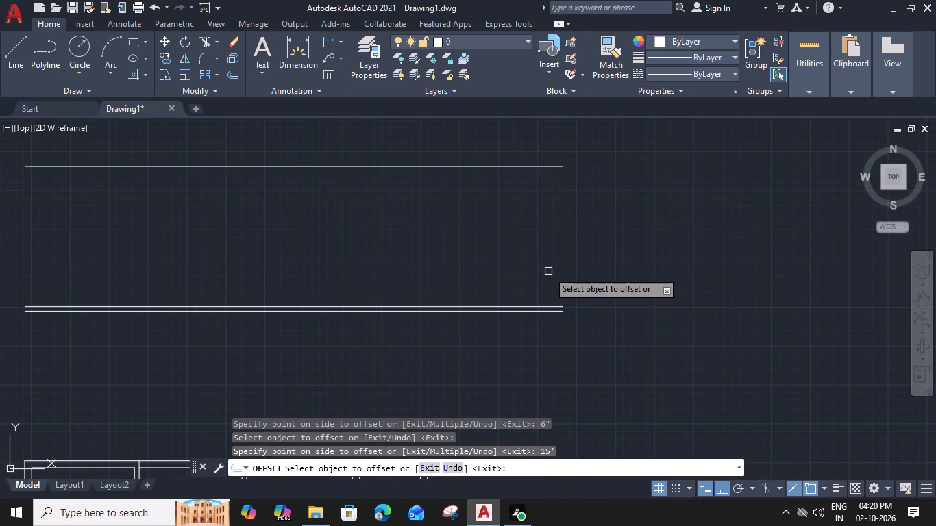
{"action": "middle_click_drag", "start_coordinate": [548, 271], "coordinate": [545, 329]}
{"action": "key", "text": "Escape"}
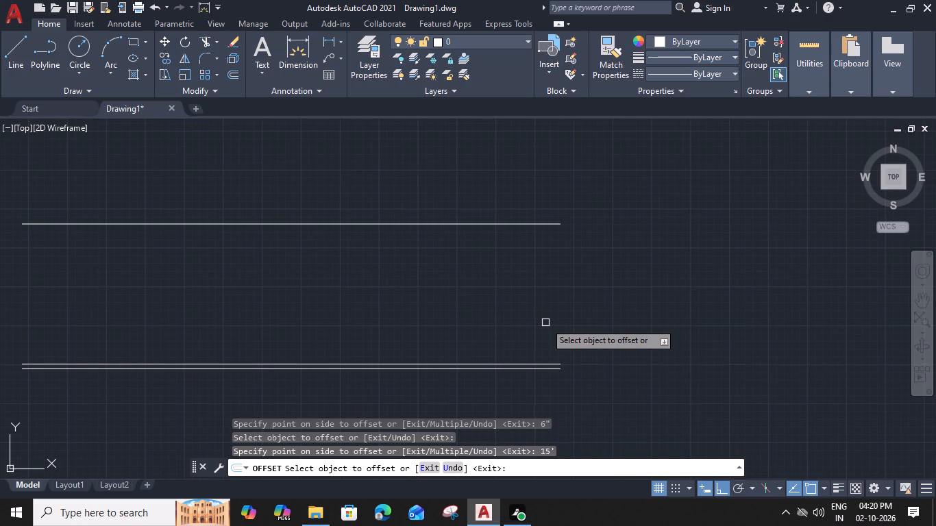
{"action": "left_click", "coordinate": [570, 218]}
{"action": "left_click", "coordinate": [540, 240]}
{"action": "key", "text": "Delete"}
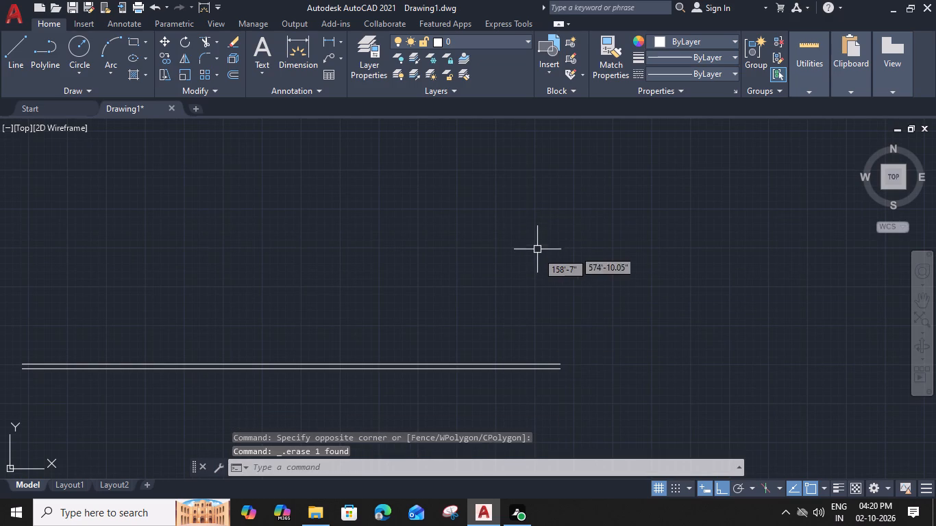
Offset the 6" wall's upper line 15'7" north, and offset that copy 9" north to form the topmost double wall.
{"action": "left_click", "coordinate": [554, 364]}
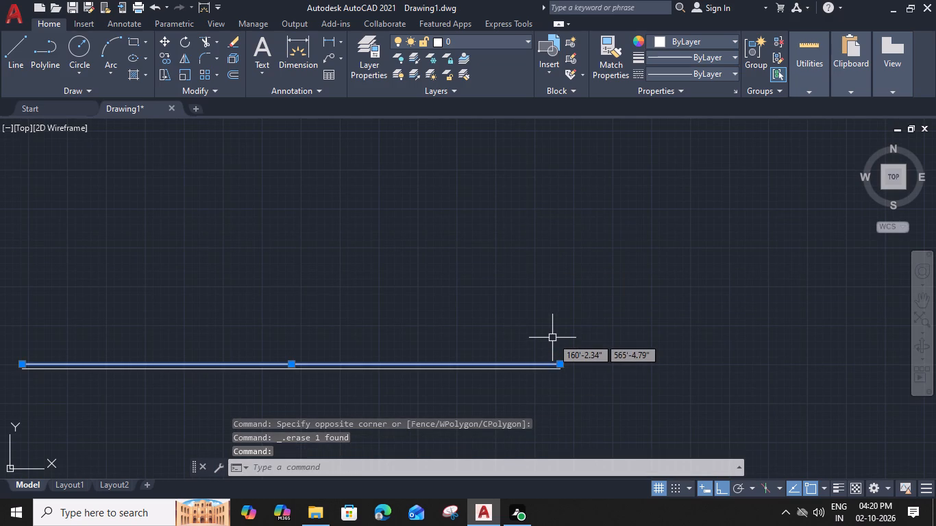
{"action": "type", "text": "O 15'7\""}
{"action": "key", "text": "Return"}
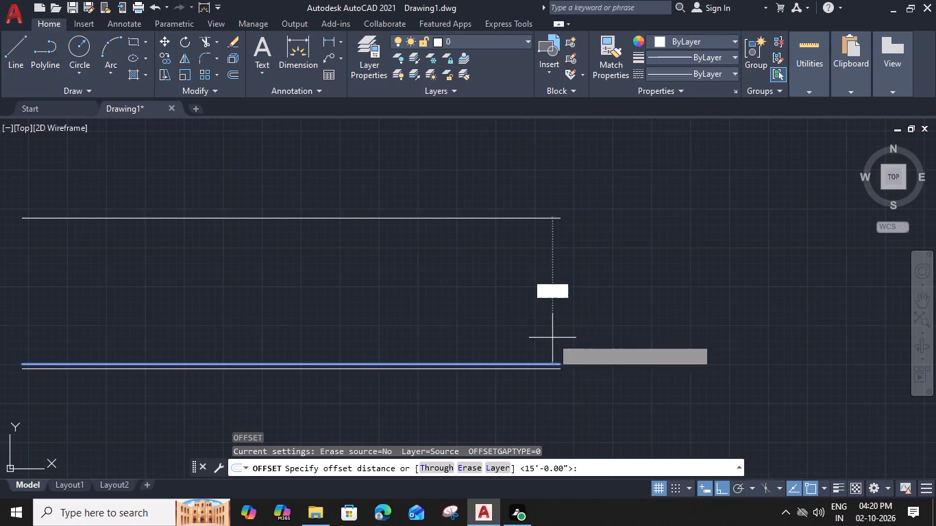
{"action": "left_click", "coordinate": [547, 297]}
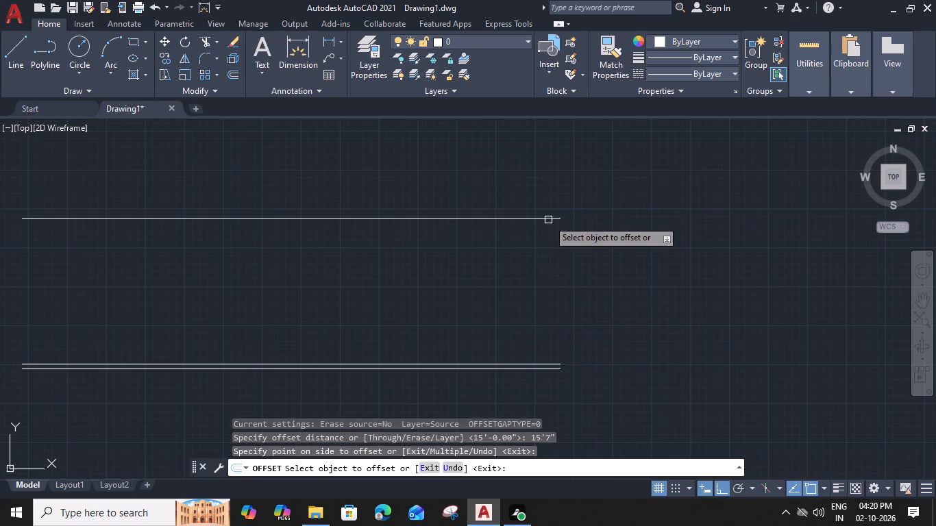
{"action": "left_click", "coordinate": [548, 220]}
{"action": "key", "text": "9"}
{"action": "key", "text": "shift+quotedbl"}
{"action": "key", "text": "Return"}
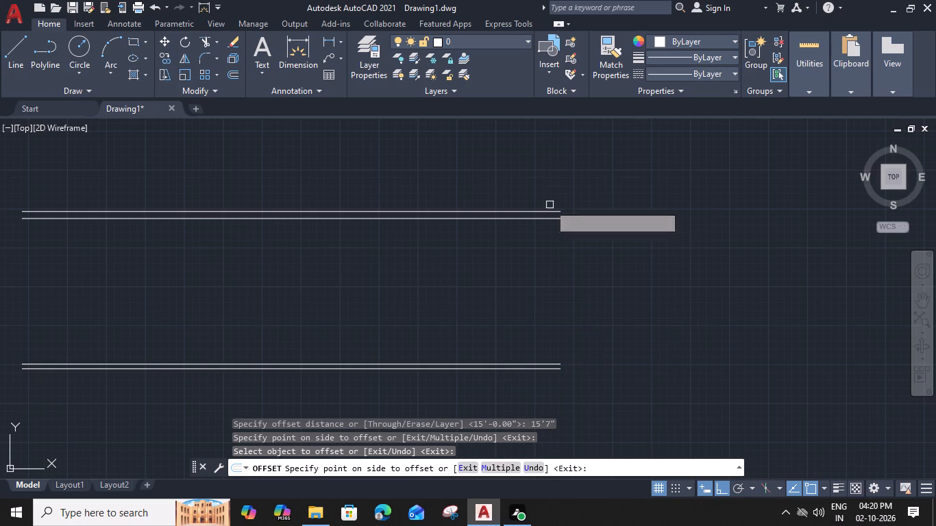
{"action": "key", "text": "Escape"}
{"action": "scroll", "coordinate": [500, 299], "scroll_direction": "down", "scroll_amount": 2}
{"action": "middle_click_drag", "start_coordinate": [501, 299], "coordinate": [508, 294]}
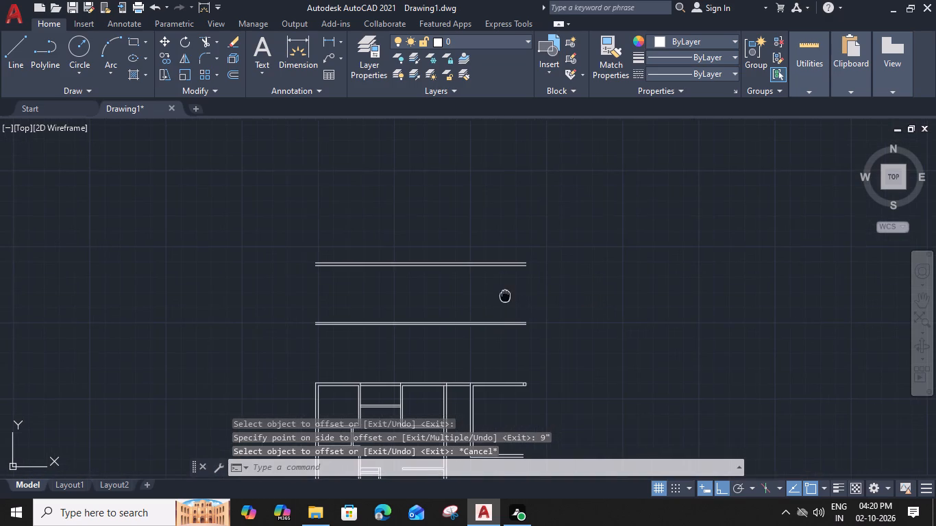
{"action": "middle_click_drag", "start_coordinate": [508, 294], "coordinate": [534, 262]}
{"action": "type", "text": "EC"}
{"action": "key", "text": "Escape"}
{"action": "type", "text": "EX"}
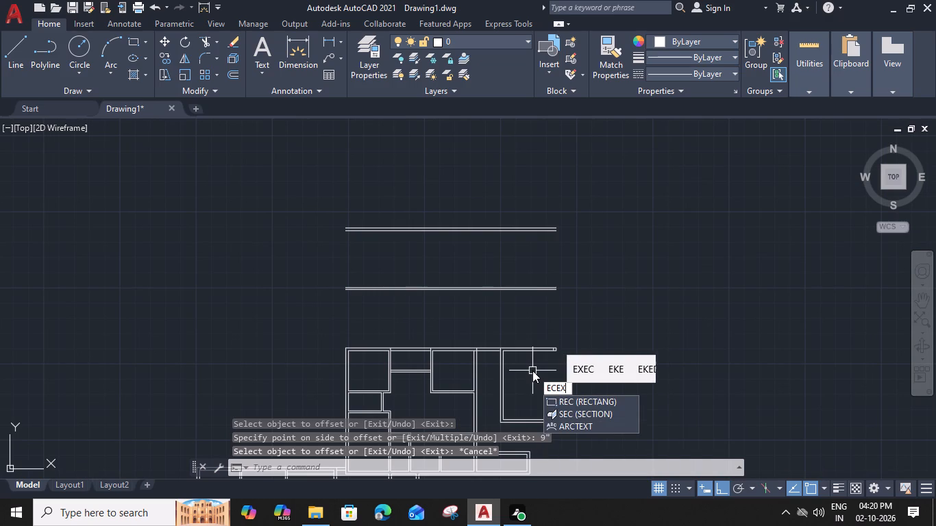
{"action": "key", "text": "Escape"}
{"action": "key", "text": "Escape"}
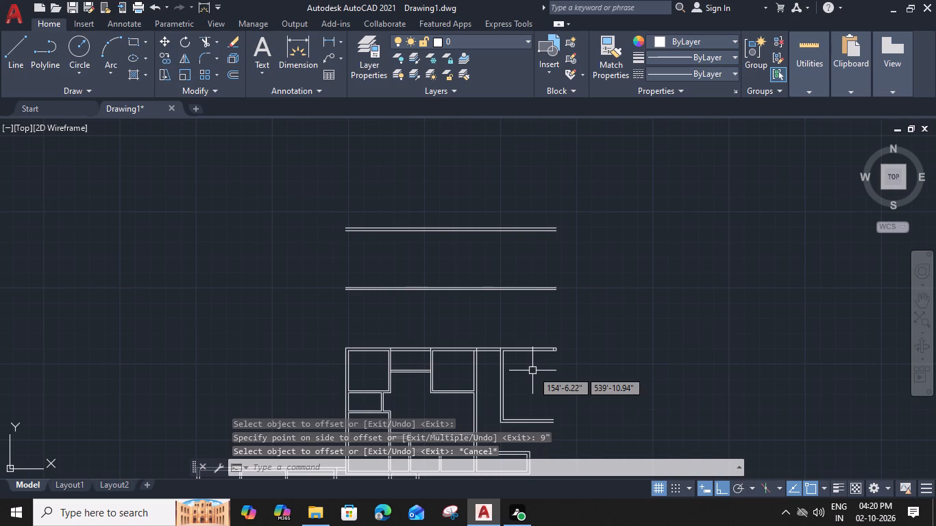
Extend both lines of the far eastern room's west wall north to the outer line of the topmost double wall.
{"action": "type", "text": "EX"}
{"action": "key", "text": "space"}
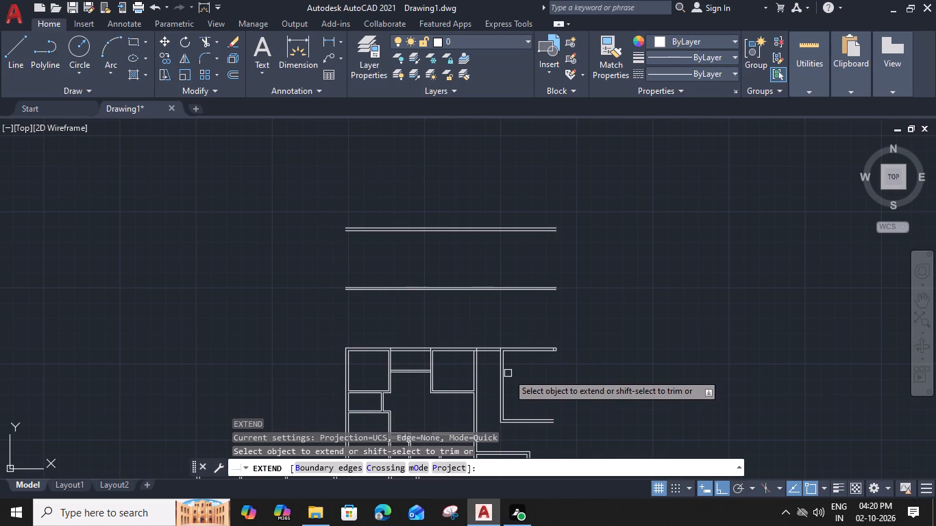
{"action": "left_click", "coordinate": [505, 371]}
{"action": "left_click", "coordinate": [505, 367]}
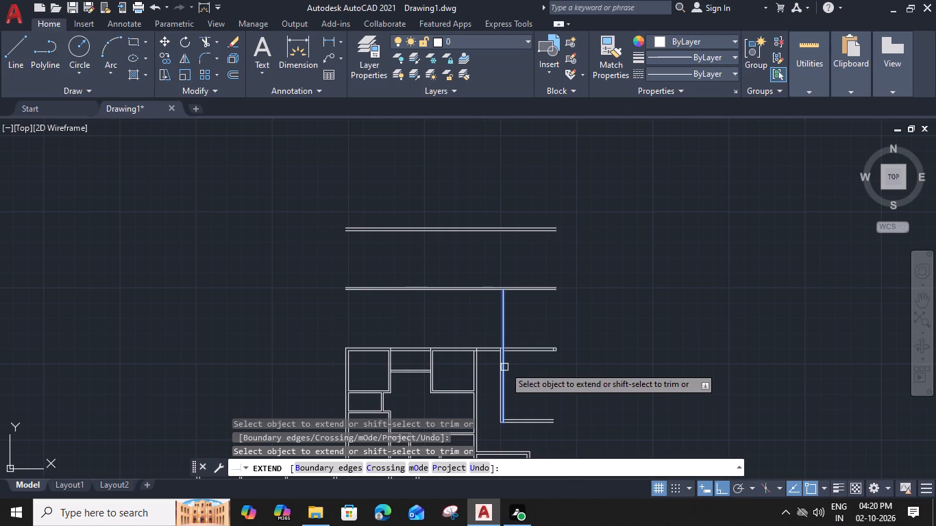
{"action": "left_click", "coordinate": [502, 331]}
{"action": "left_click", "coordinate": [501, 321]}
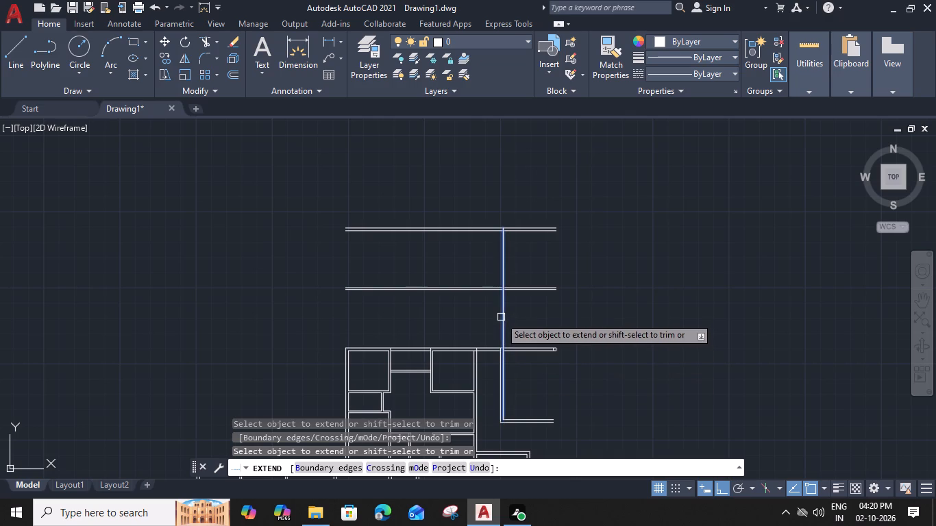
{"action": "left_click", "coordinate": [498, 371]}
{"action": "left_click", "coordinate": [498, 334]}
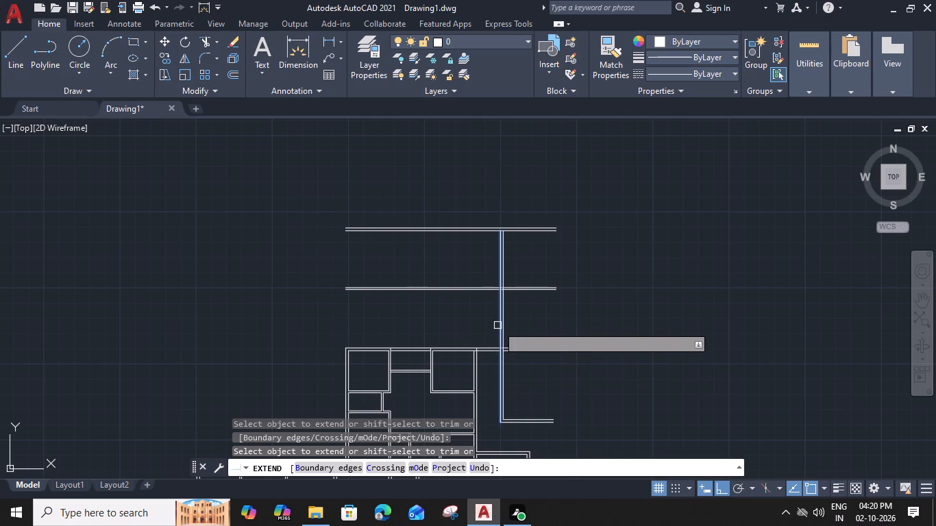
{"action": "left_click", "coordinate": [497, 325]}
{"action": "left_click", "coordinate": [497, 320]}
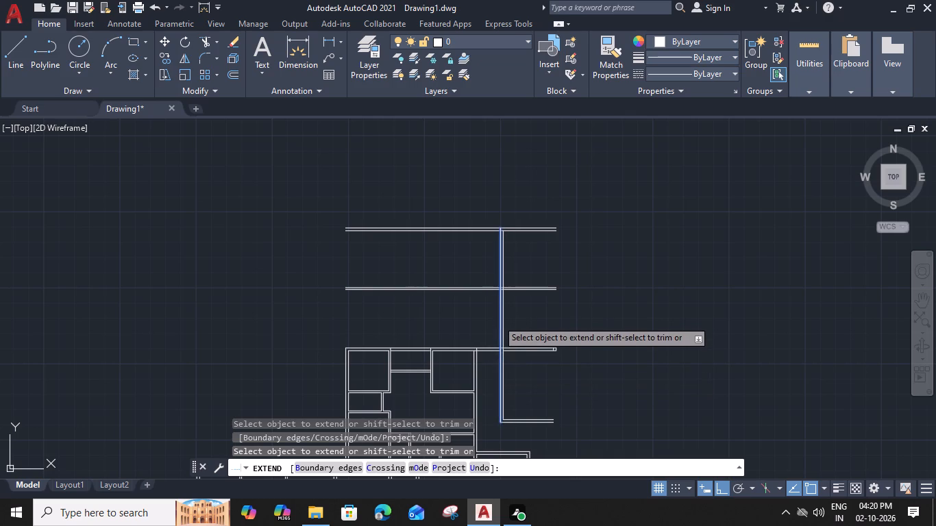
Trim away the parts of both new horizontal double walls west of the extended vertical wall with a fence.
{"action": "left_click", "coordinate": [474, 201], "text": "shift"}
{"action": "left_click", "coordinate": [455, 297], "text": "shift"}
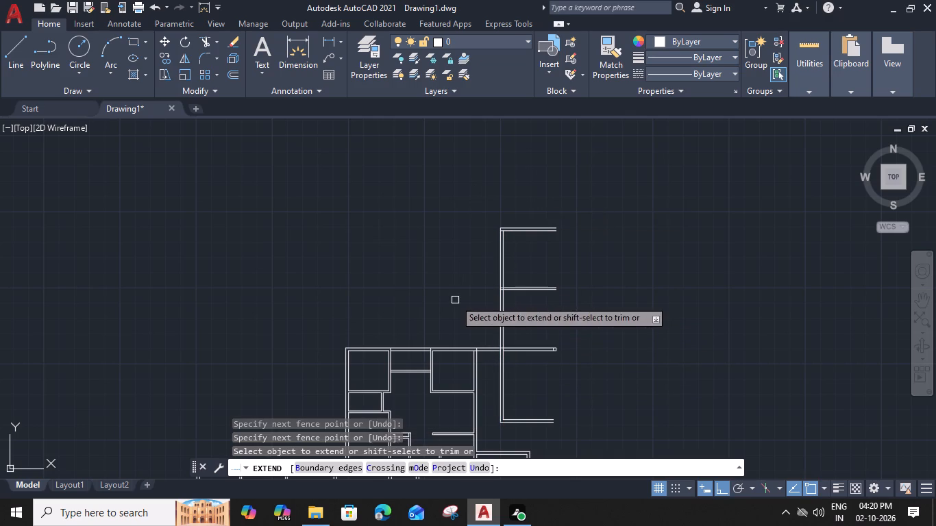
Trim the leftover line segments where the two vertical double walls meet the eastern block's north wall.
{"action": "scroll", "coordinate": [475, 355], "scroll_direction": "up", "scroll_amount": 2}
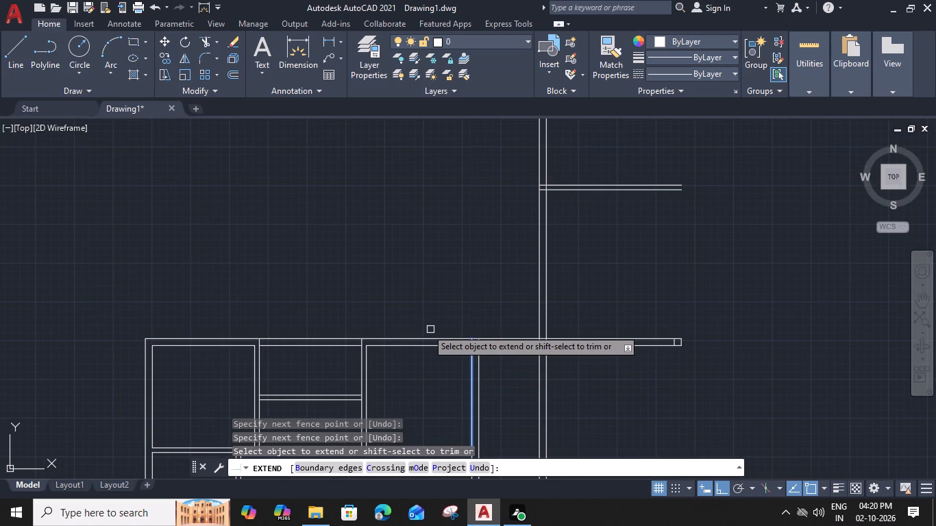
{"action": "scroll", "coordinate": [449, 342], "scroll_direction": "up", "scroll_amount": 2}
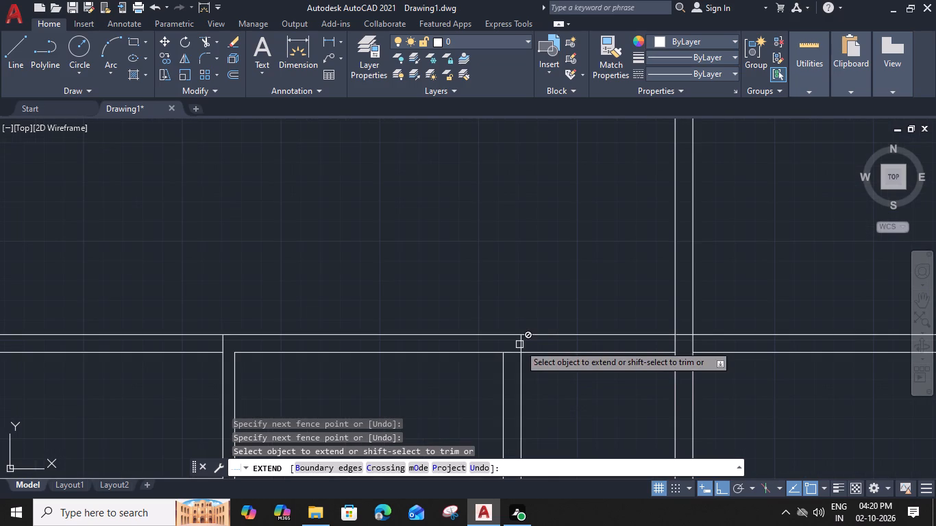
{"action": "left_click", "coordinate": [519, 345], "text": "shift"}
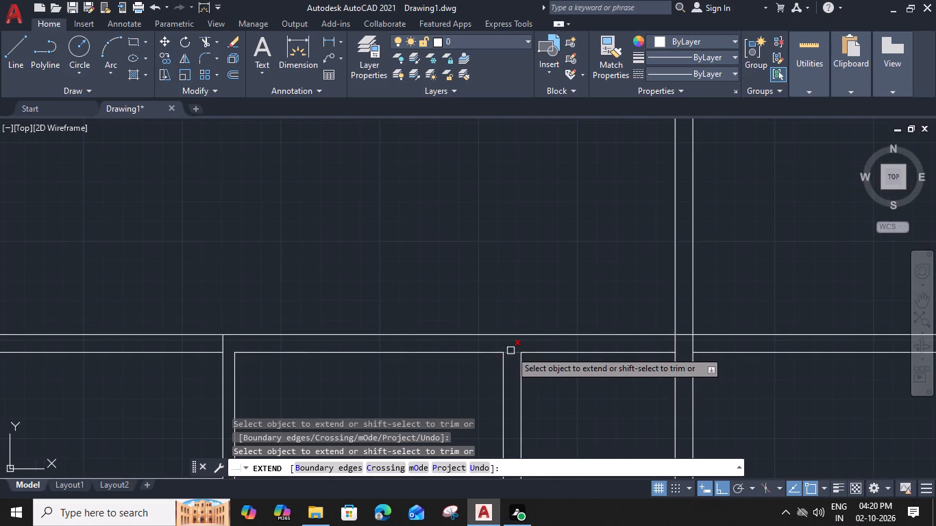
{"action": "left_click", "coordinate": [510, 351], "text": "shift"}
{"action": "left_click", "coordinate": [665, 345], "text": "shift"}
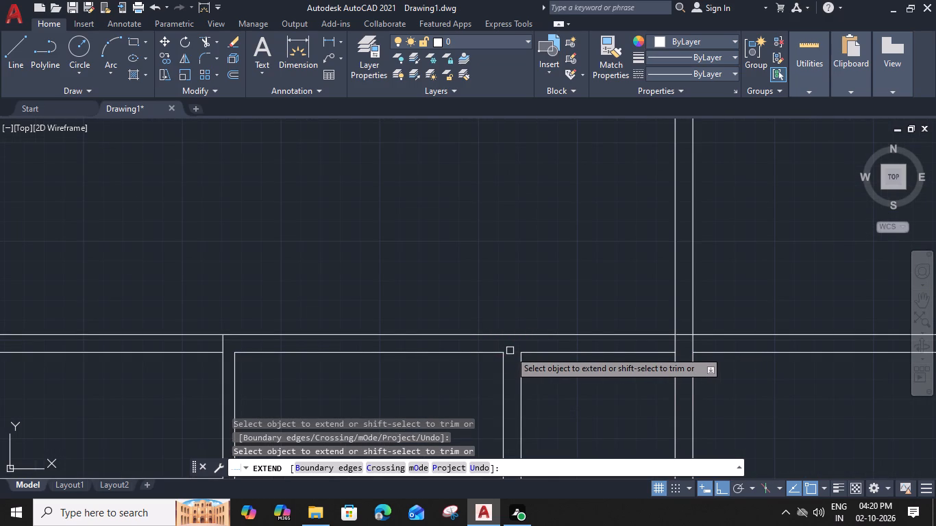
{"action": "left_click", "coordinate": [687, 331], "text": "shift"}
{"action": "left_click", "coordinate": [693, 343], "text": "shift"}
Trim the leftover line segments where the 6" horizontal double wall meets the tall vertical double wall.
{"action": "scroll", "coordinate": [693, 343], "scroll_direction": "down", "scroll_amount": 3}
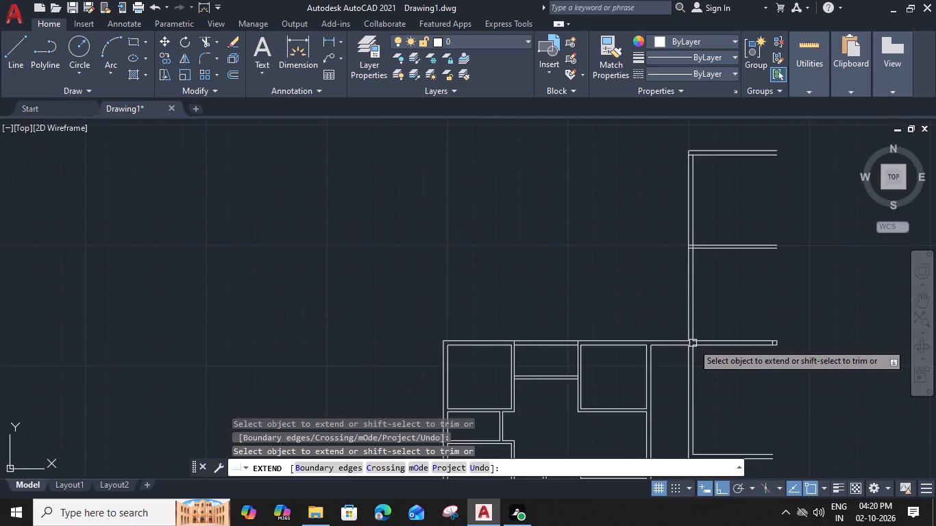
{"action": "middle_click_drag", "start_coordinate": [726, 279], "coordinate": [686, 320]}
{"action": "scroll", "coordinate": [649, 284], "scroll_direction": "up", "scroll_amount": 3}
{"action": "left_click", "coordinate": [652, 281], "text": "shift"}
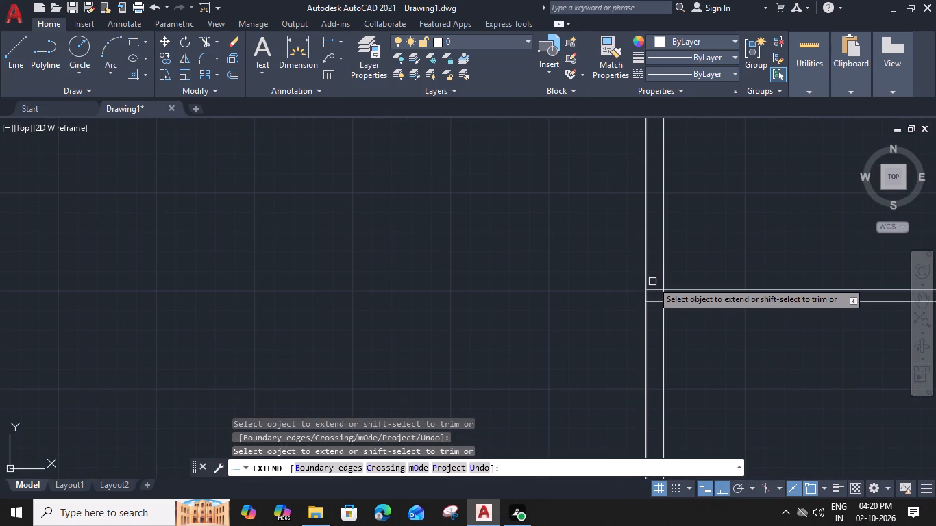
{"action": "left_click", "coordinate": [652, 312], "text": "shift"}
{"action": "left_click", "coordinate": [661, 297], "text": "shift"}
Trim the inner line's leftover stub at the northwest corner where the topmost wall meets the vertical wall.
{"action": "scroll", "coordinate": [662, 293], "scroll_direction": "down", "scroll_amount": 2}
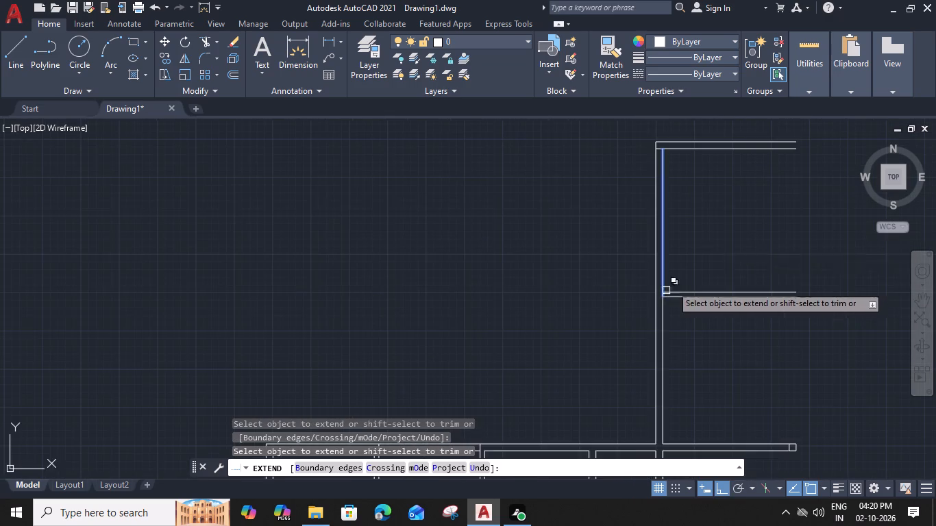
{"action": "middle_click_drag", "start_coordinate": [708, 245], "coordinate": [658, 323]}
{"action": "scroll", "coordinate": [608, 231], "scroll_direction": "up", "scroll_amount": 3, "text": "shift"}
{"action": "left_click", "coordinate": [611, 209], "text": "shift"}
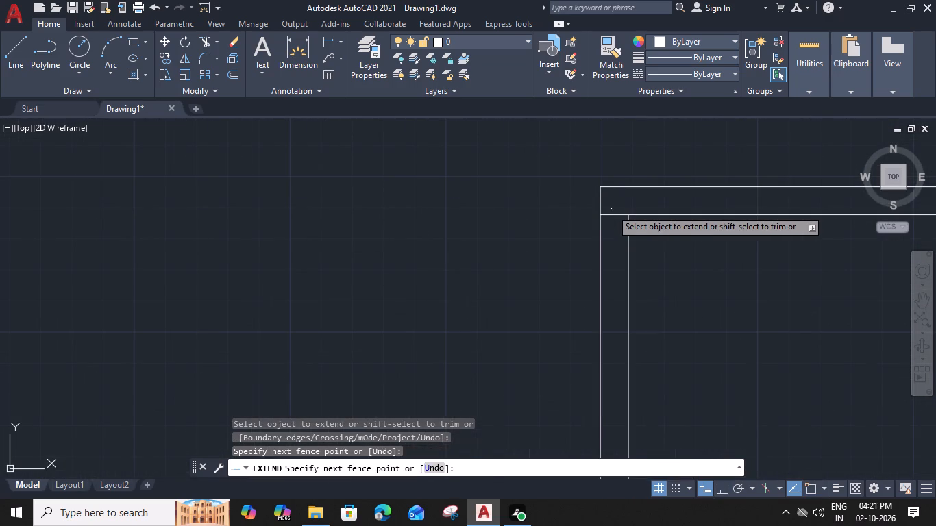
{"action": "left_click", "coordinate": [611, 230], "text": "shift"}
{"action": "scroll", "coordinate": [611, 230], "scroll_direction": "down", "scroll_amount": 3}
Remove the extra short vertical line just inside the east end of the eastern block's north wall.
{"action": "middle_click_drag", "start_coordinate": [652, 325], "coordinate": [639, 167]}
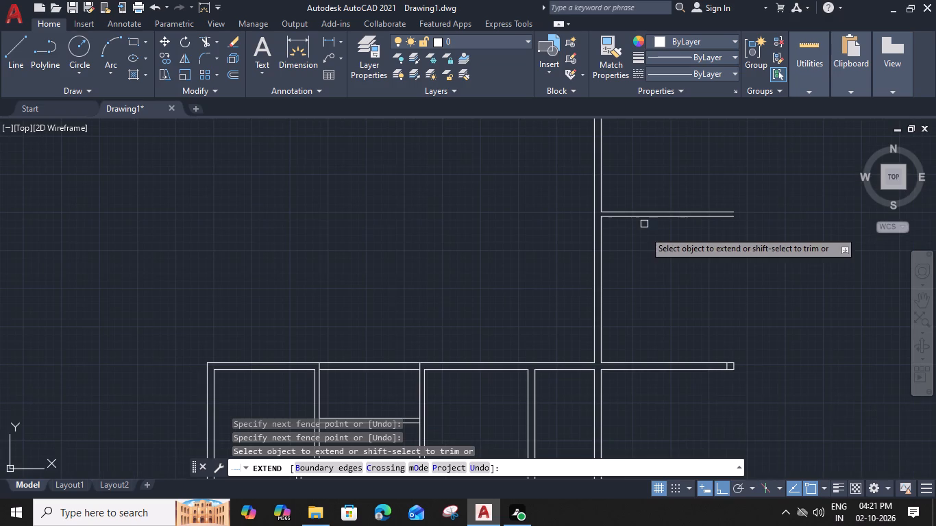
{"action": "scroll", "coordinate": [735, 378], "scroll_direction": "up", "scroll_amount": 3}
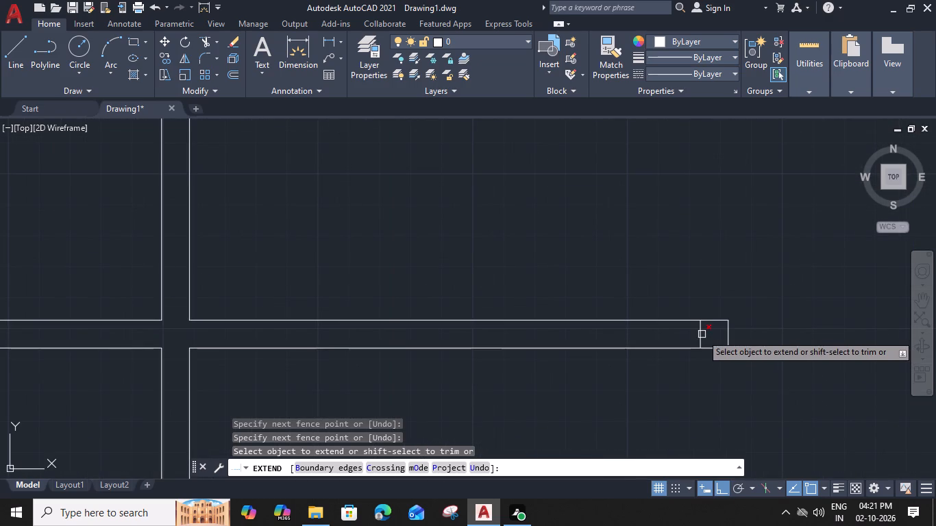
{"action": "left_click", "coordinate": [701, 334], "text": "shift"}
{"action": "scroll", "coordinate": [701, 334], "scroll_direction": "down", "scroll_amount": 4}
{"action": "middle_click_drag", "start_coordinate": [703, 401], "coordinate": [660, 315]}
{"action": "key", "text": "Escape"}
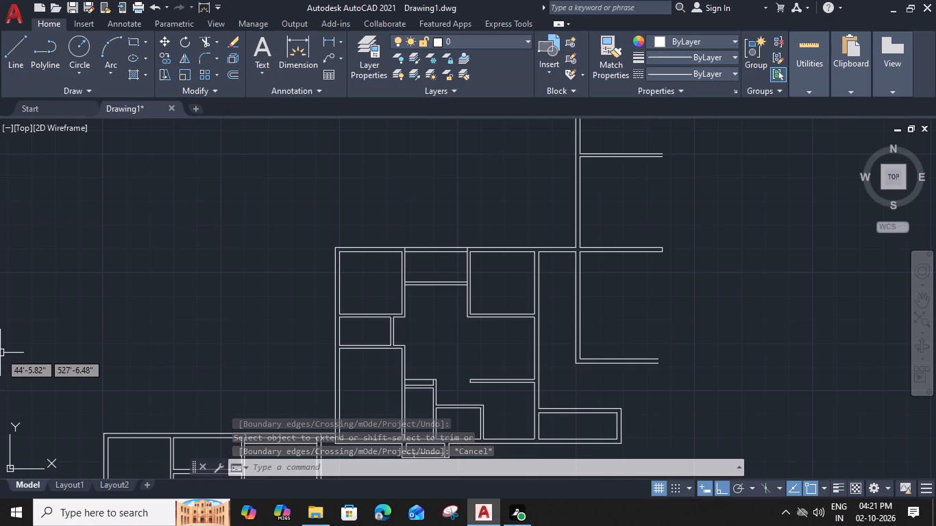
Offset the lower northern room's inner west wall line 11'6" east, and offset that copy 6" to form its east wall.
{"action": "scroll", "coordinate": [616, 305], "scroll_direction": "down", "scroll_amount": 2}
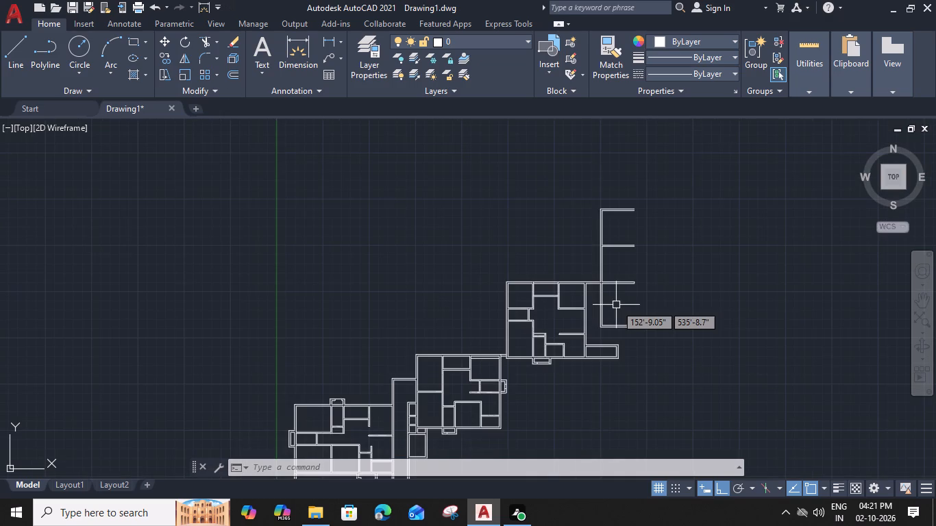
{"action": "middle_click_drag", "start_coordinate": [614, 303], "coordinate": [543, 280]}
{"action": "scroll", "coordinate": [544, 301], "scroll_direction": "up", "scroll_amount": 2}
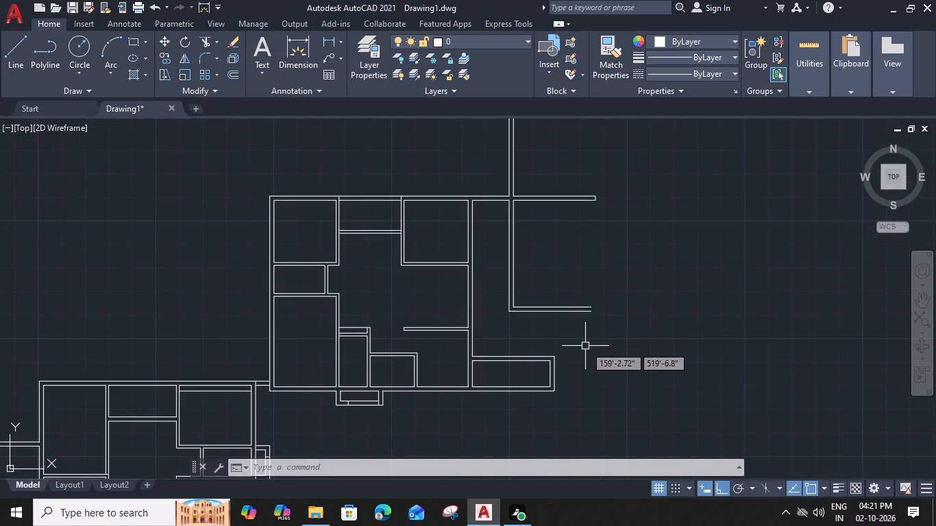
{"action": "middle_click_drag", "start_coordinate": [570, 251], "coordinate": [544, 455]}
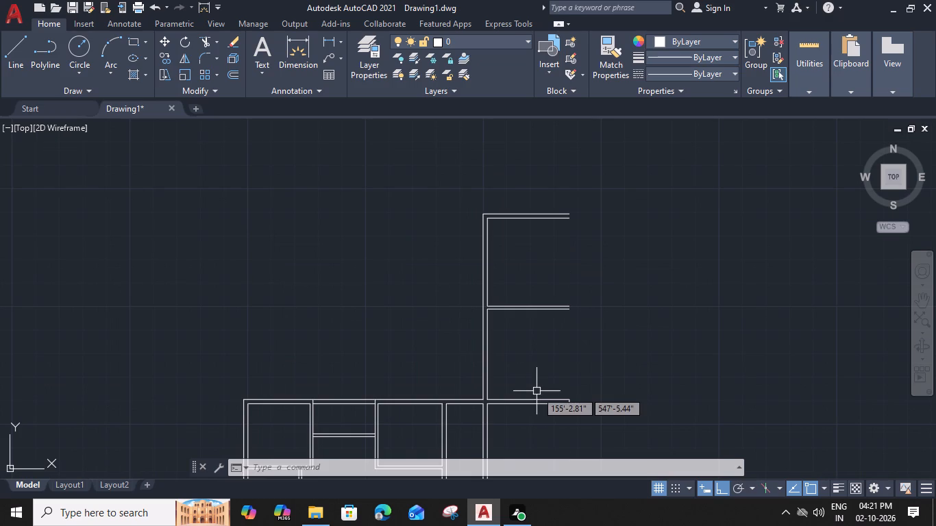
{"action": "middle_click_drag", "start_coordinate": [531, 387], "coordinate": [497, 375]}
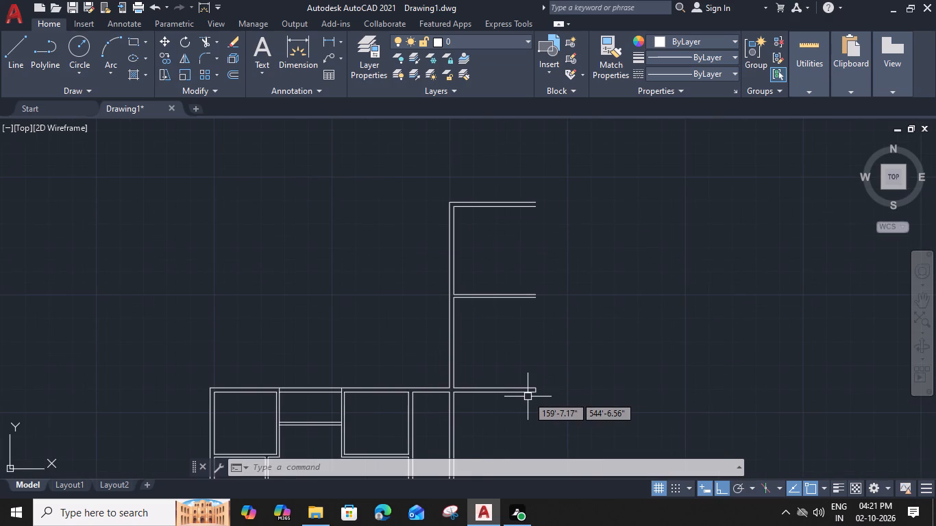
{"action": "scroll", "coordinate": [528, 396], "scroll_direction": "up", "scroll_amount": 1}
{"action": "left_click", "coordinate": [408, 312]}
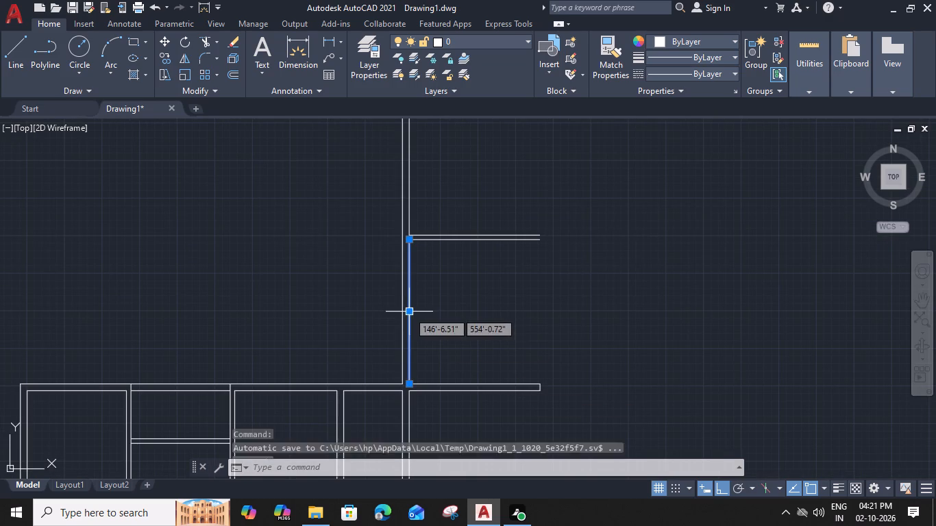
{"action": "type", "text": "O"}
{"action": "key", "text": "space"}
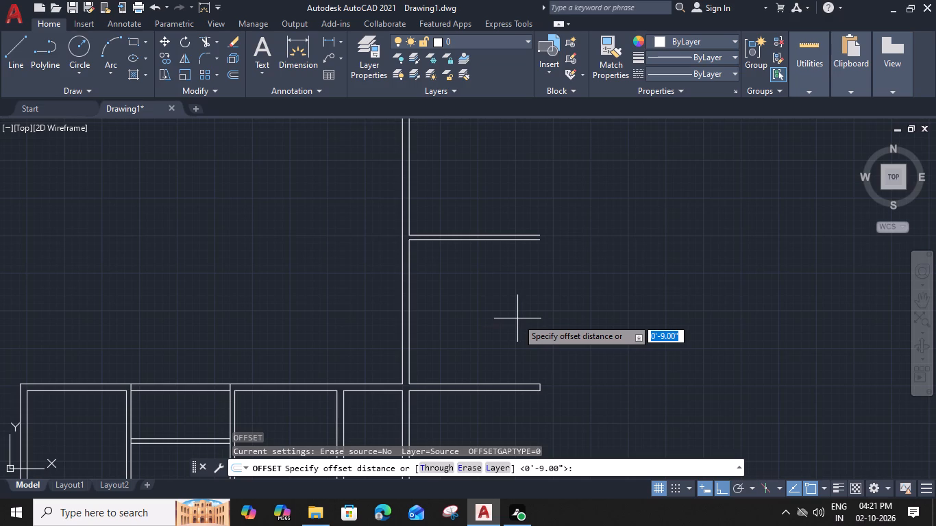
{"action": "type", "text": "11'6"}
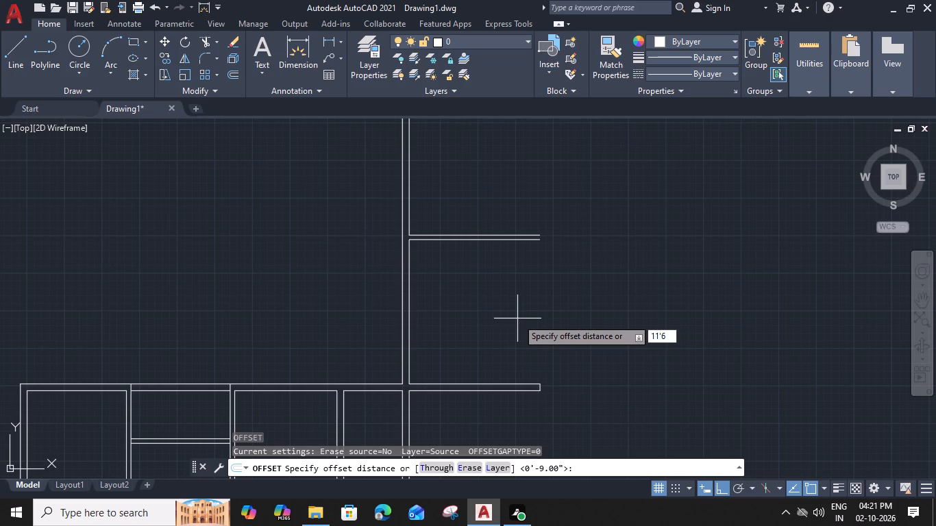
{"action": "key", "text": "shift+quotedbl"}
{"action": "key", "text": "Return"}
{"action": "left_click", "coordinate": [519, 319]}
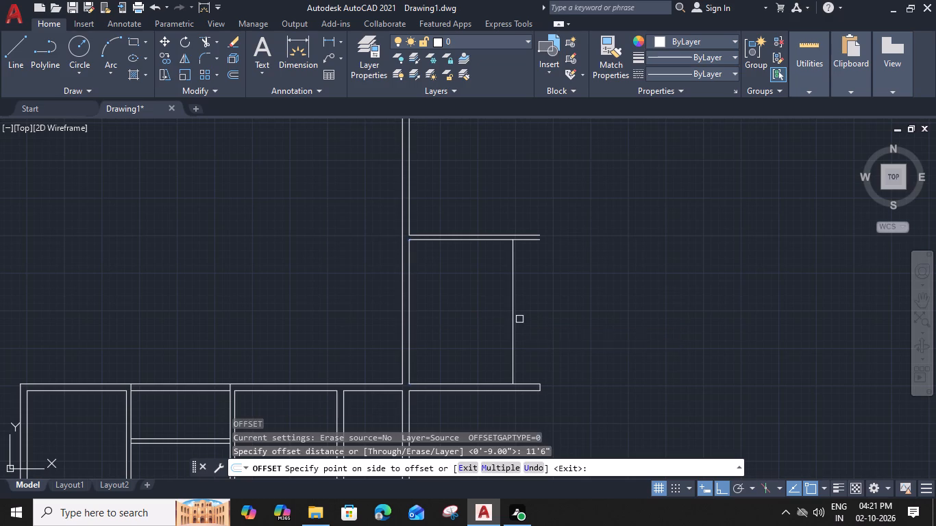
{"action": "left_click", "coordinate": [513, 316]}
{"action": "type", "text": "6\""}
{"action": "key", "text": "Return"}
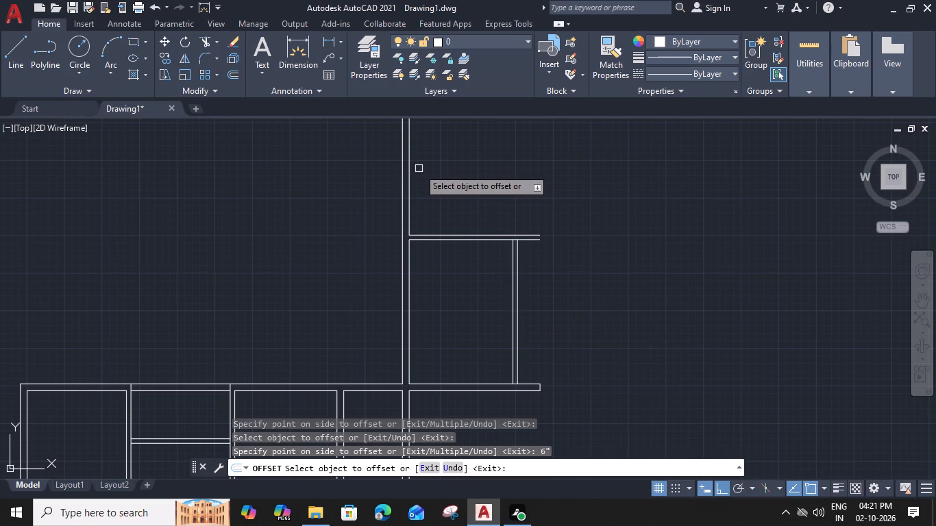
Offset the upper northern room's inner west wall line 11'1" east, and offset that copy 6" to form its east wall.
{"action": "left_click", "coordinate": [408, 166]}
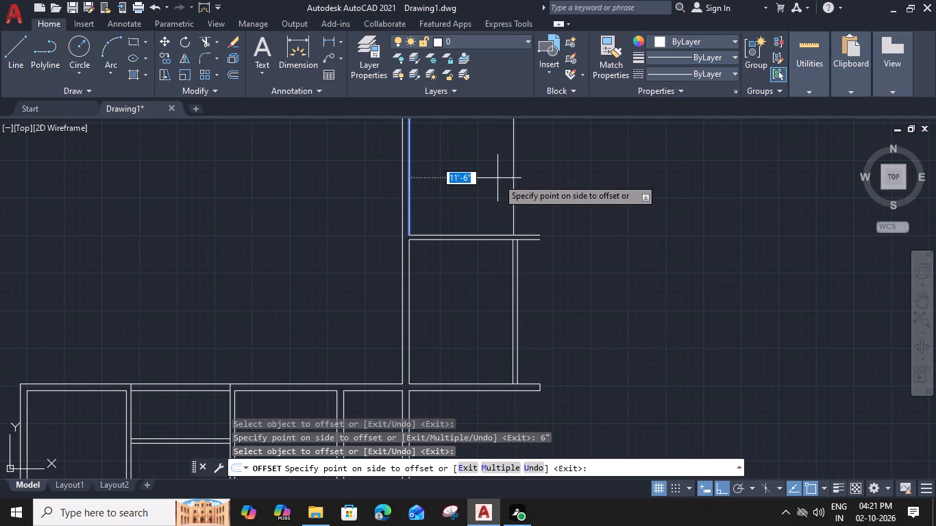
{"action": "type", "text": "11"}
{"action": "key", "text": "apostrophe"}
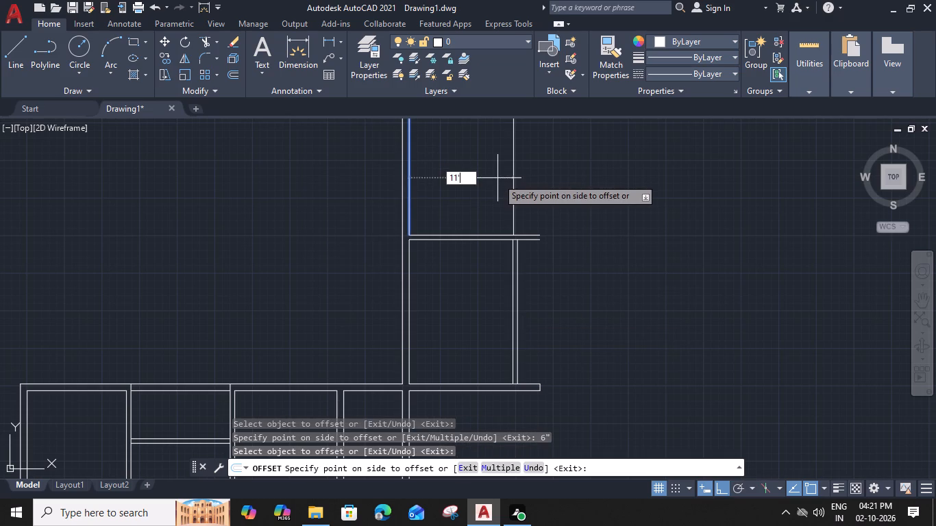
{"action": "type", "text": "1\""}
{"action": "key", "text": "Return"}
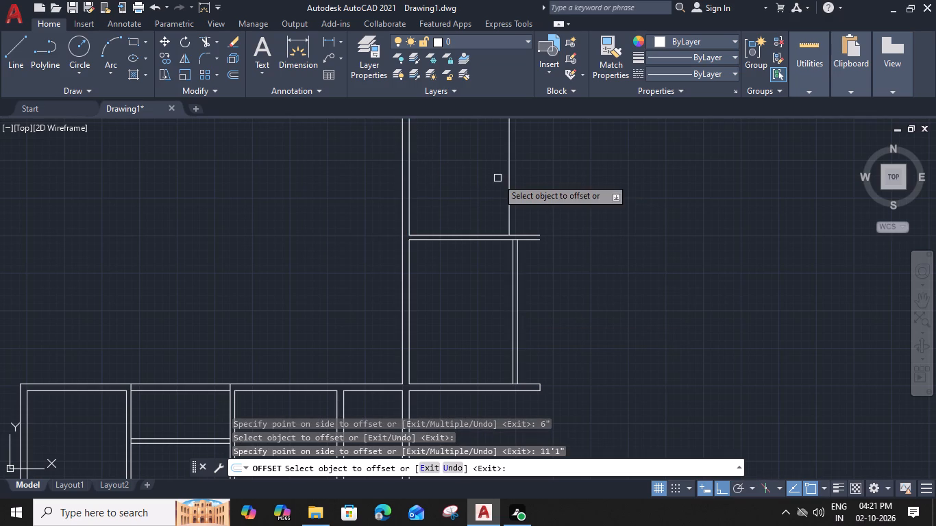
{"action": "left_click", "coordinate": [509, 180]}
{"action": "key", "text": "6"}
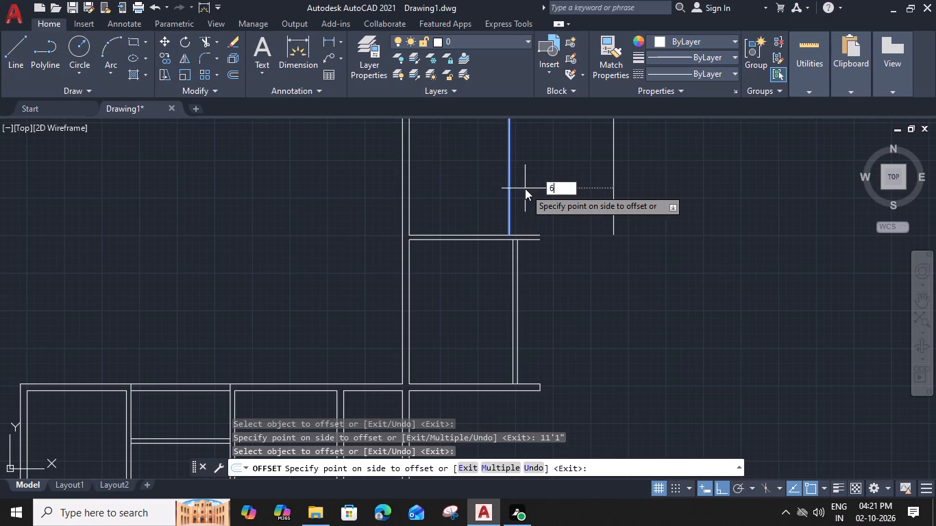
{"action": "key", "text": "shift+quotedbl"}
{"action": "key", "text": "Return"}
Offset the outer line of the lower room's east wall 5' east, and offset that copy 6" further east.
{"action": "middle_click_drag", "start_coordinate": [528, 189], "coordinate": [480, 226]}
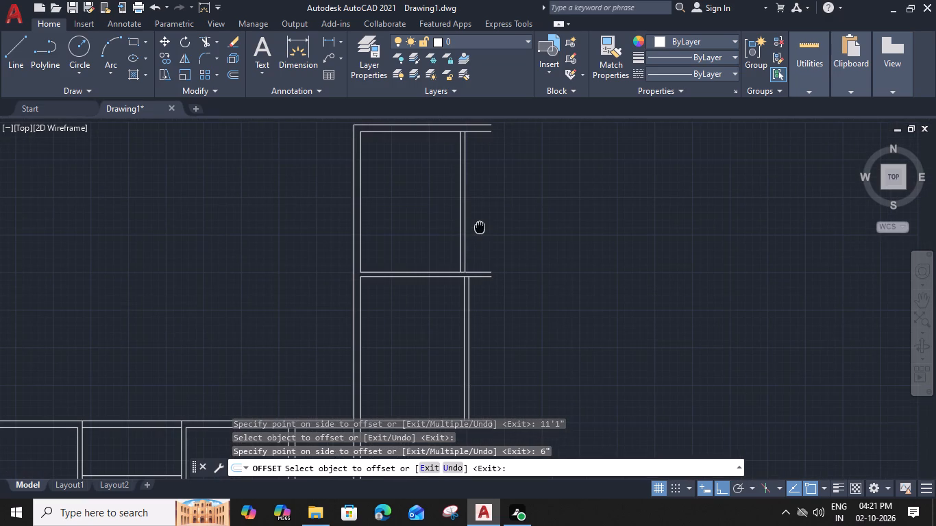
{"action": "middle_click_drag", "start_coordinate": [480, 226], "coordinate": [469, 221]}
{"action": "middle_click_drag", "start_coordinate": [476, 355], "coordinate": [465, 334]}
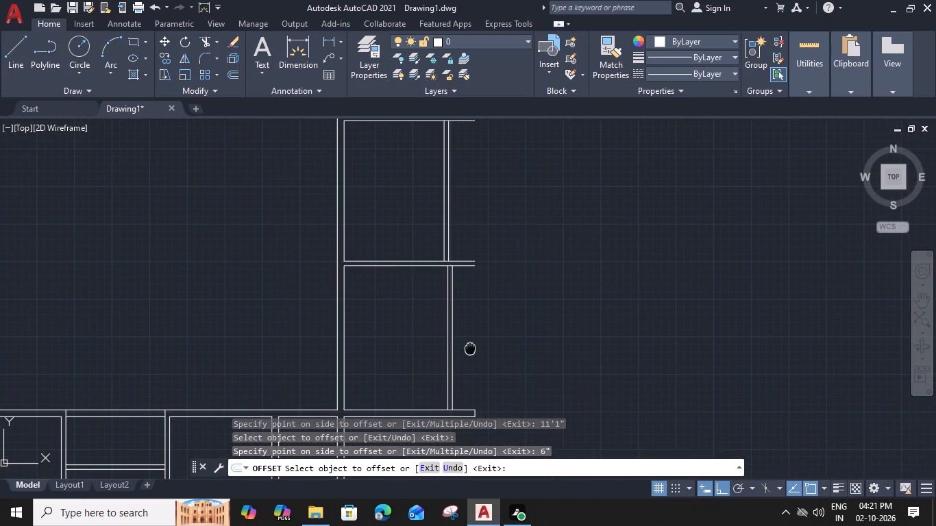
{"action": "middle_click_drag", "start_coordinate": [465, 334], "coordinate": [456, 314]}
{"action": "left_click", "coordinate": [438, 322]}
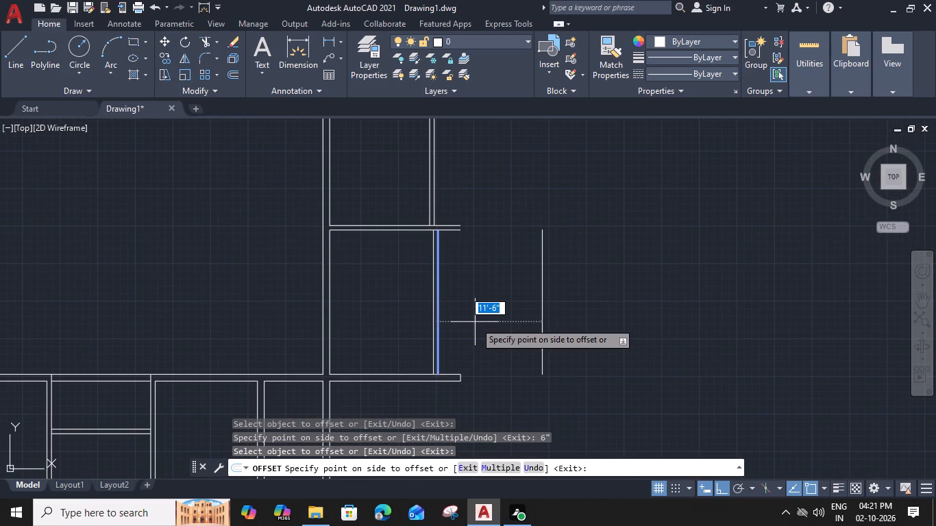
{"action": "type", "text": "5'"}
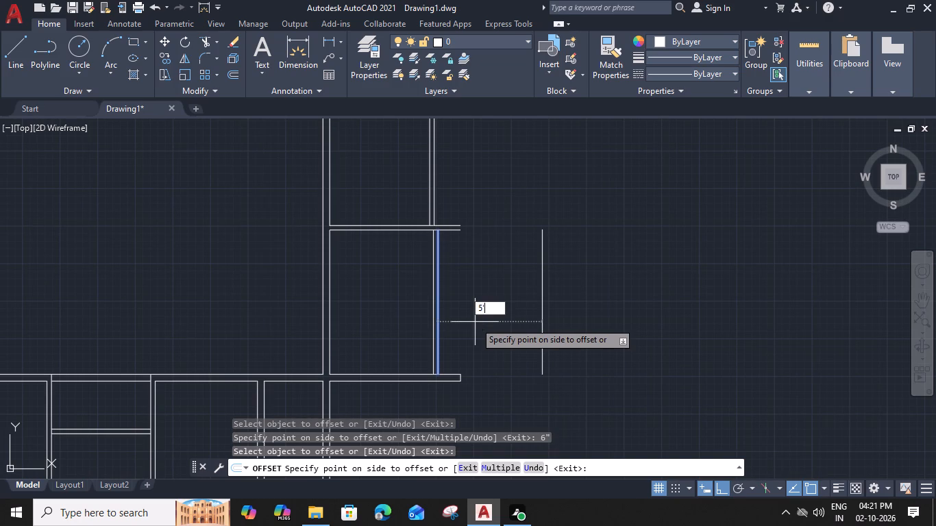
{"action": "key", "text": "space"}
{"action": "left_click", "coordinate": [484, 322]}
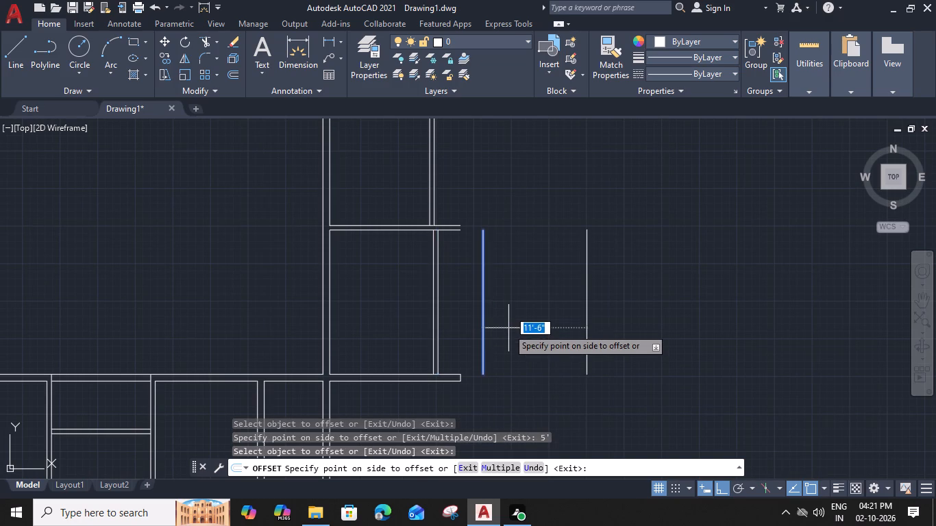
{"action": "type", "text": "6\""}
{"action": "key", "text": "Return"}
Offset the easternmost wall line 11'4" east, and offset that copy 6" further to form another double wall.
{"action": "middle_click_drag", "start_coordinate": [505, 327], "coordinate": [506, 327]}
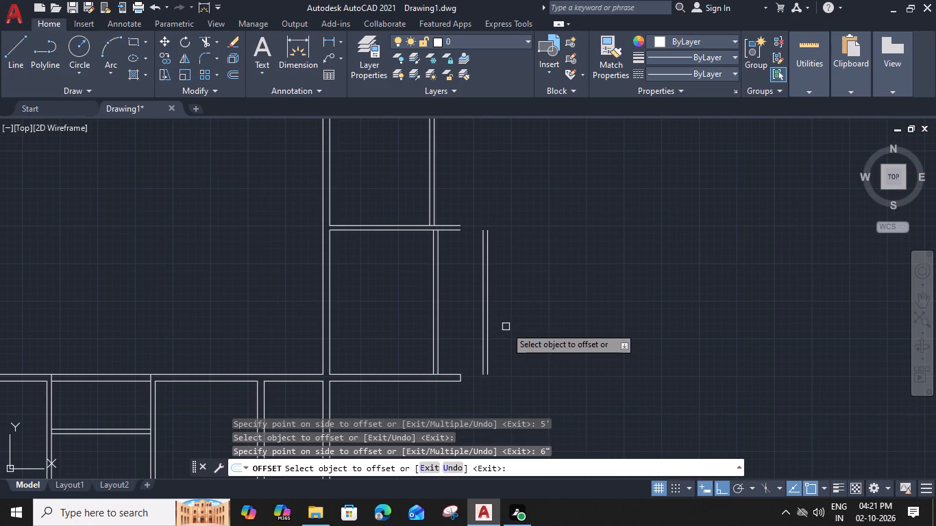
{"action": "middle_click_drag", "start_coordinate": [506, 327], "coordinate": [463, 323]}
{"action": "left_click", "coordinate": [443, 326]}
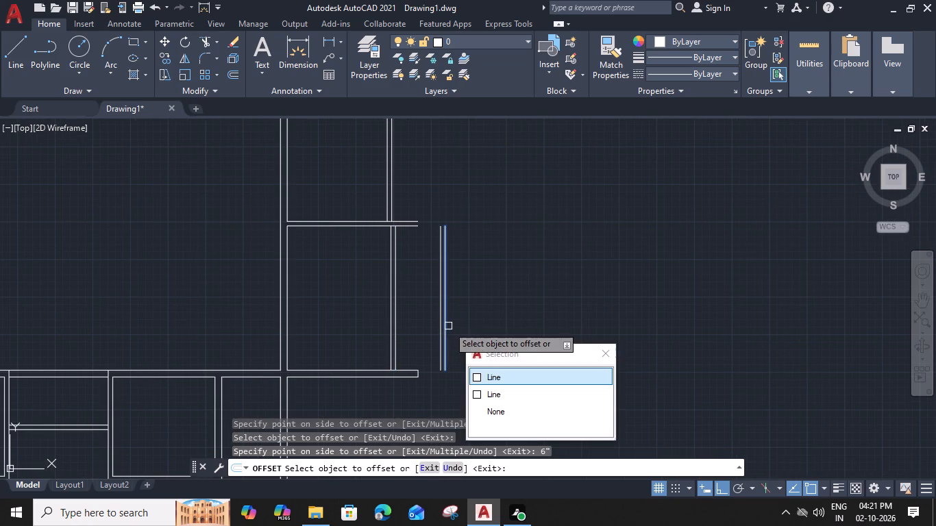
{"action": "left_click", "coordinate": [486, 376]}
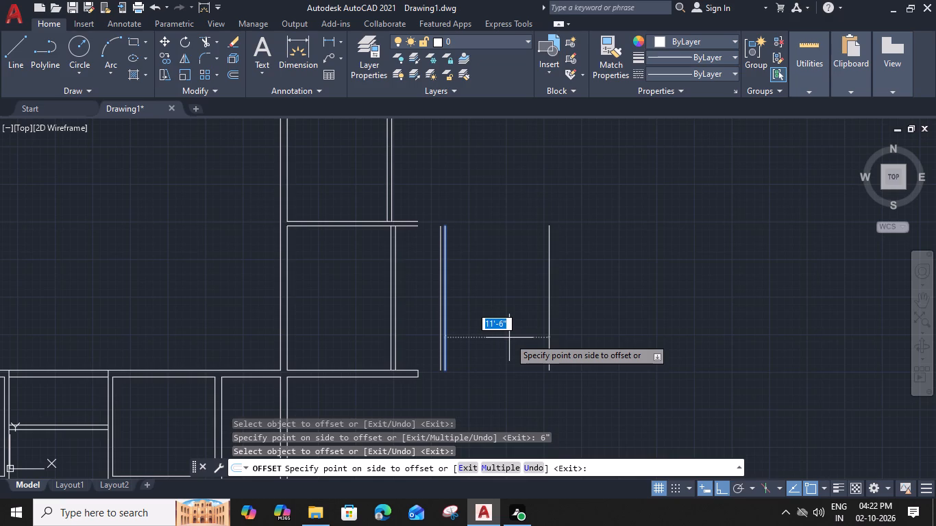
{"action": "type", "text": "11'4\""}
{"action": "key", "text": "Return"}
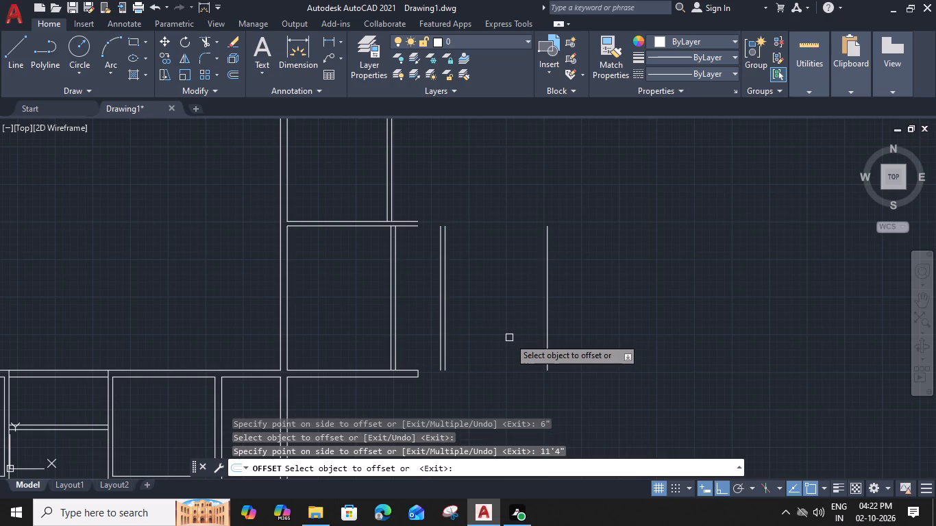
{"action": "left_click", "coordinate": [548, 332]}
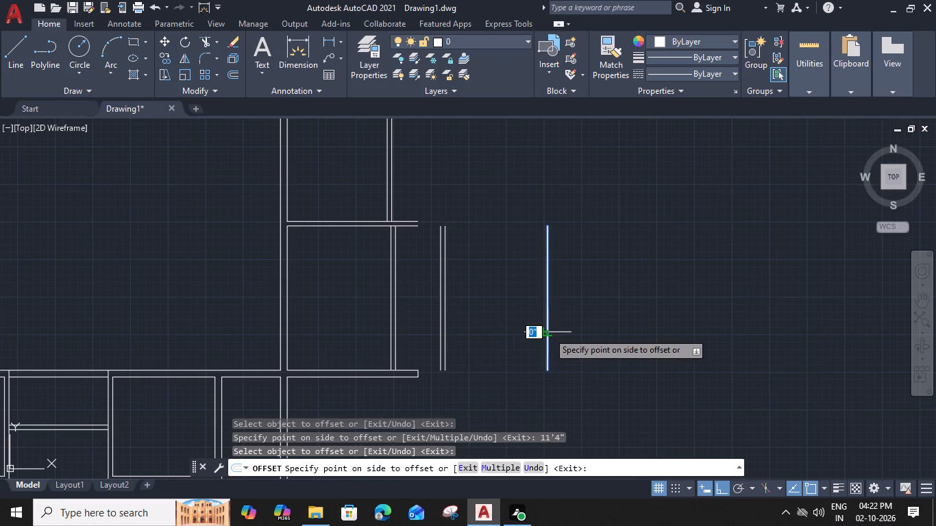
{"action": "type", "text": "6\""}
{"action": "key", "text": "Return"}
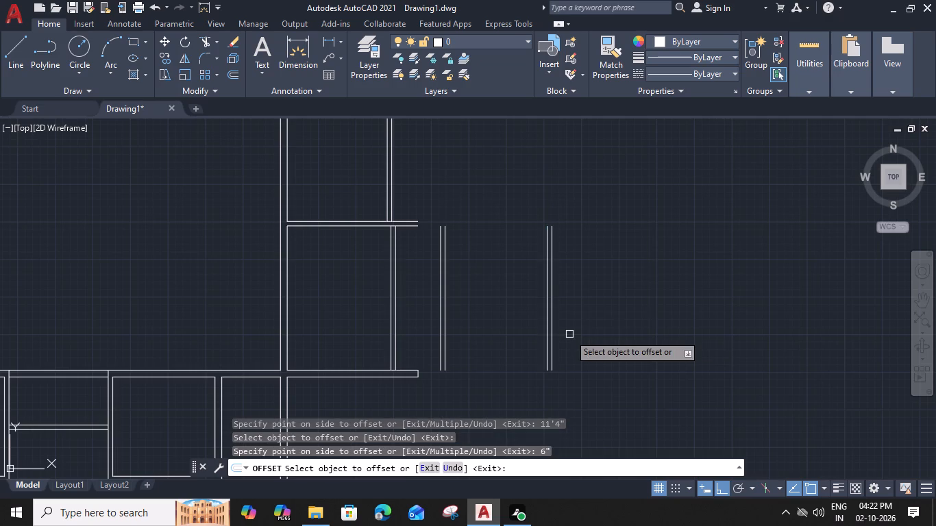
Offset the outer line of the newest double wall 5' east, and offset that copy 6" further east.
{"action": "middle_click_drag", "start_coordinate": [569, 334], "coordinate": [487, 329]}
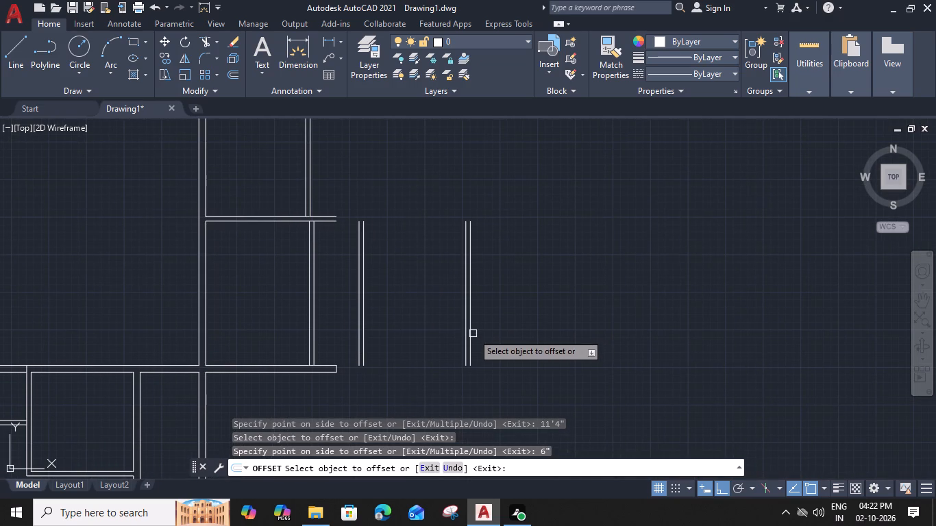
{"action": "left_click", "coordinate": [471, 330]}
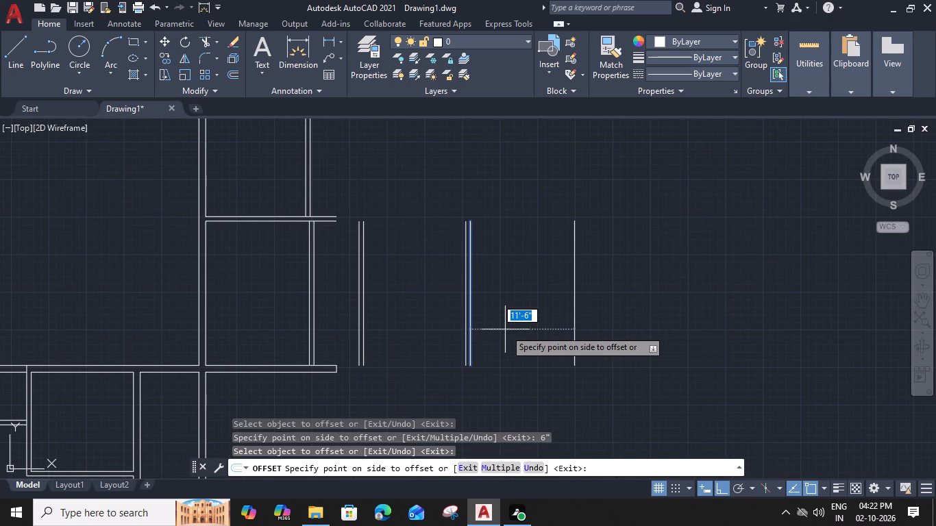
{"action": "type", "text": "5'"}
{"action": "key", "text": "space"}
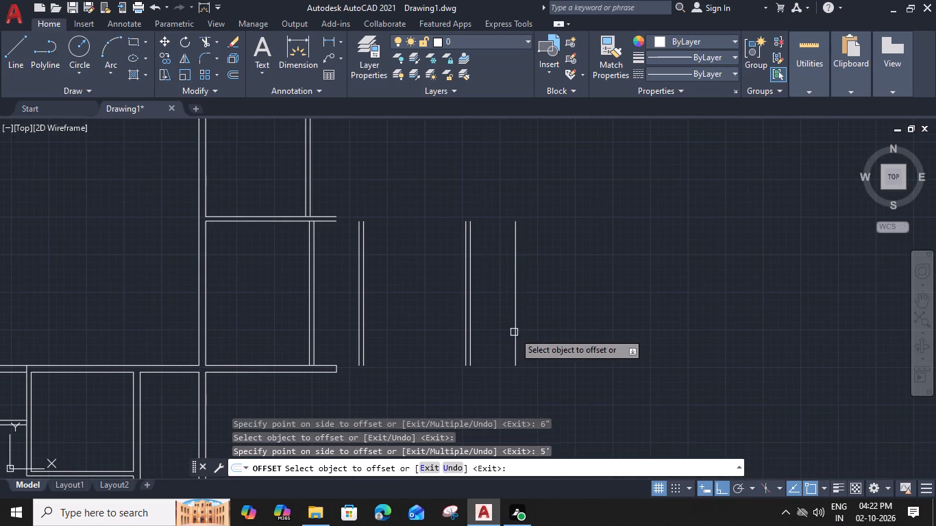
{"action": "left_click", "coordinate": [514, 332]}
{"action": "type", "text": "6\""}
{"action": "key", "text": "Return"}
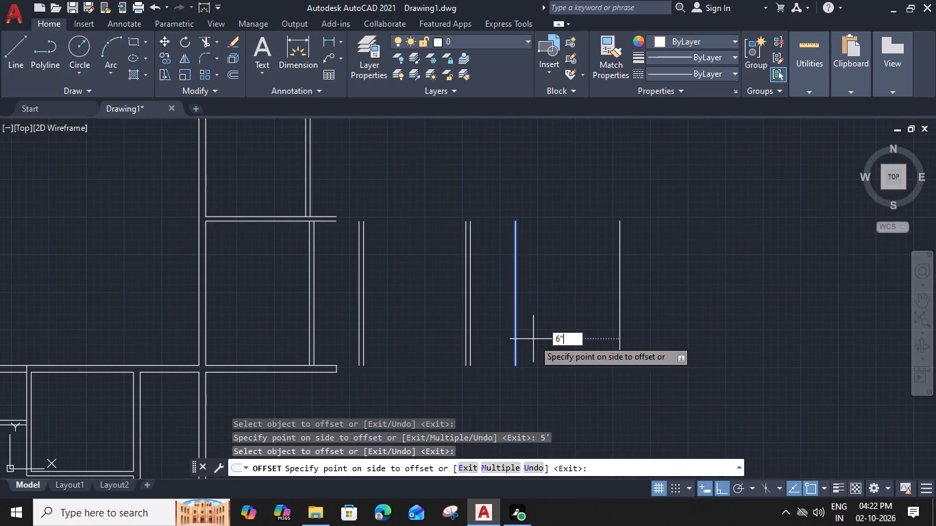
Offset the easternmost wall line 5'8" east, and offset that copy 9" further east to form the outer east wall.
{"action": "left_click", "coordinate": [521, 323]}
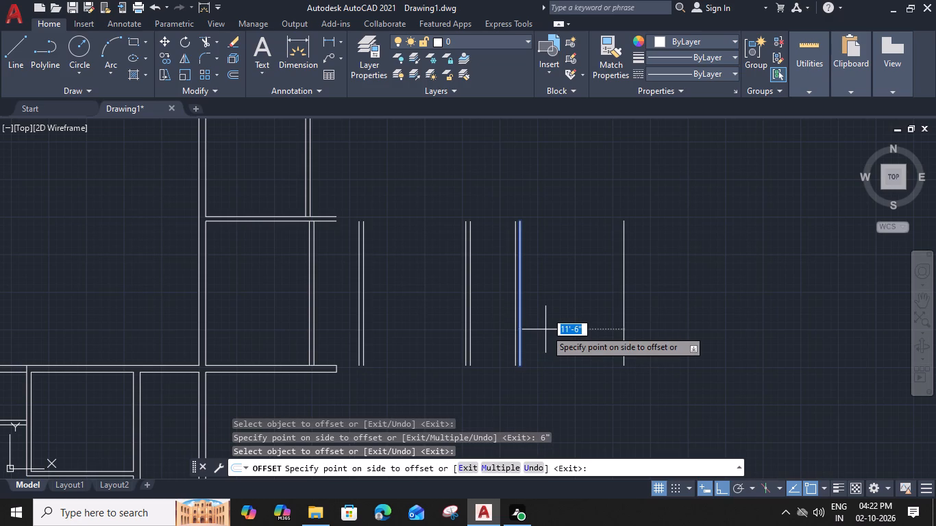
{"action": "type", "text": "5'"}
{"action": "type", "text": "8\""}
{"action": "key", "text": "Return"}
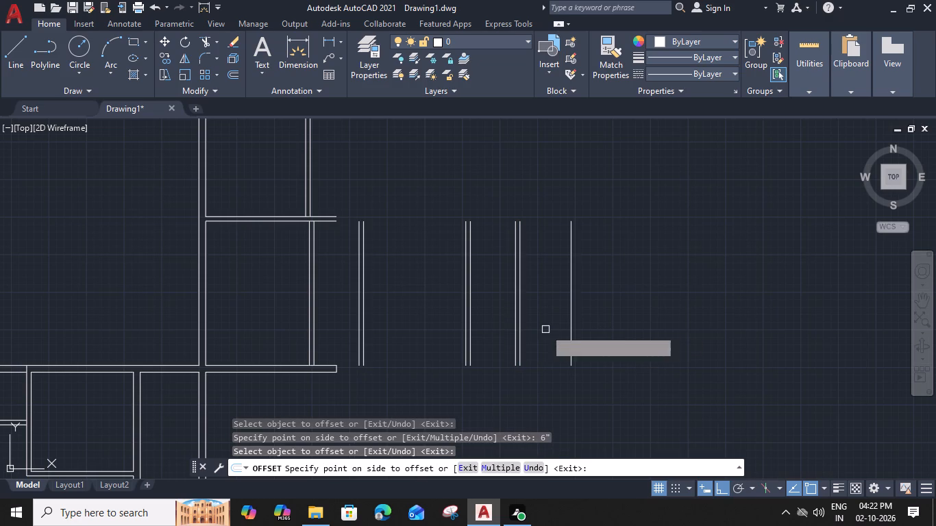
{"action": "left_click", "coordinate": [570, 323]}
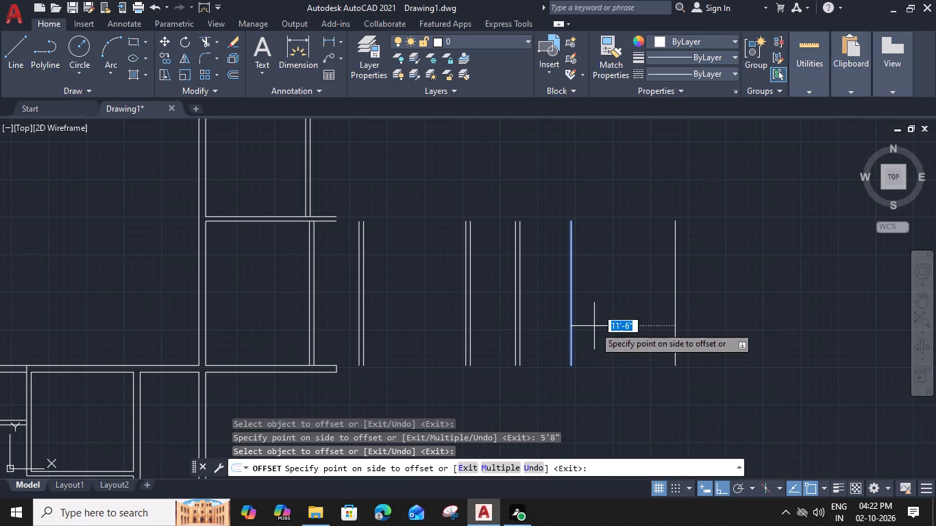
{"action": "type", "text": "9\""}
{"action": "key", "text": "Return"}
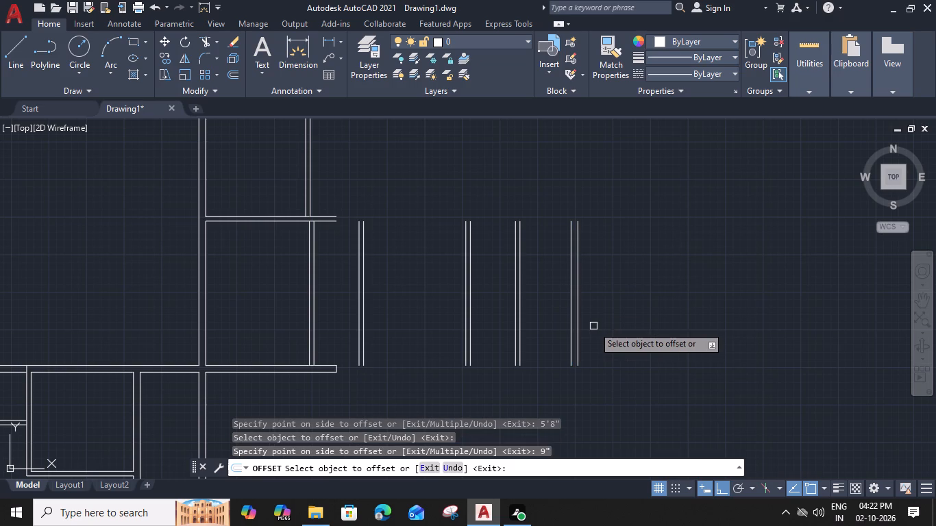
{"action": "key", "text": "Escape"}
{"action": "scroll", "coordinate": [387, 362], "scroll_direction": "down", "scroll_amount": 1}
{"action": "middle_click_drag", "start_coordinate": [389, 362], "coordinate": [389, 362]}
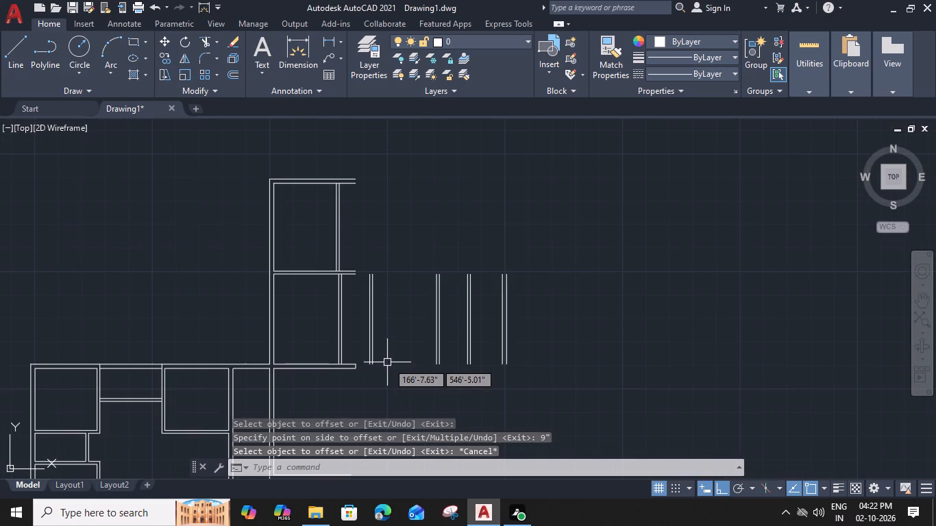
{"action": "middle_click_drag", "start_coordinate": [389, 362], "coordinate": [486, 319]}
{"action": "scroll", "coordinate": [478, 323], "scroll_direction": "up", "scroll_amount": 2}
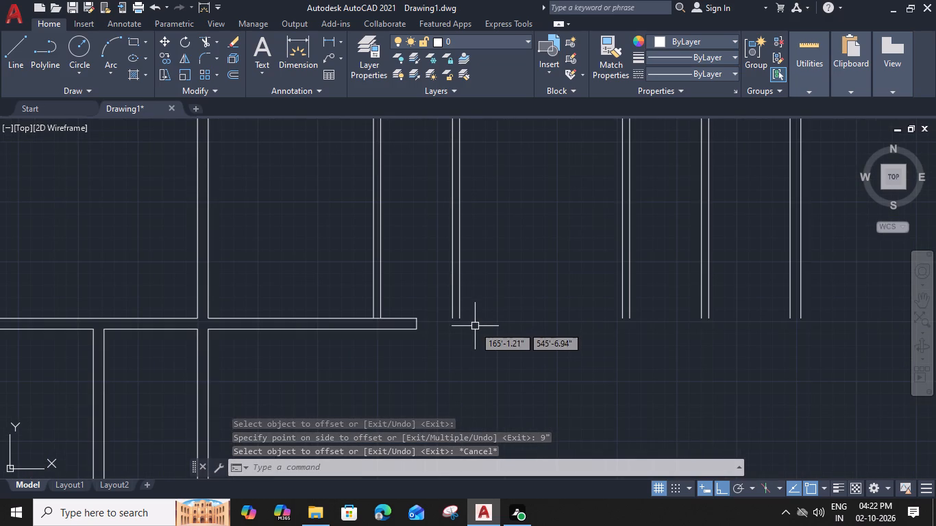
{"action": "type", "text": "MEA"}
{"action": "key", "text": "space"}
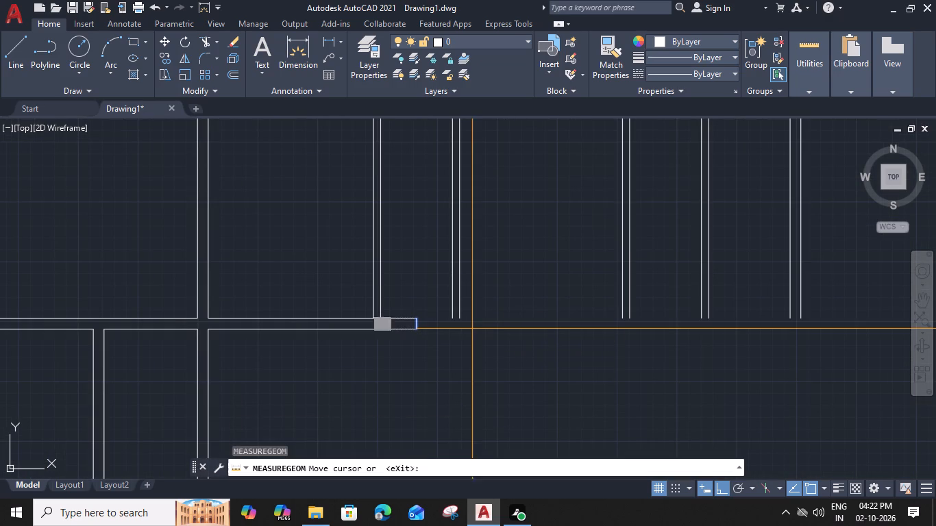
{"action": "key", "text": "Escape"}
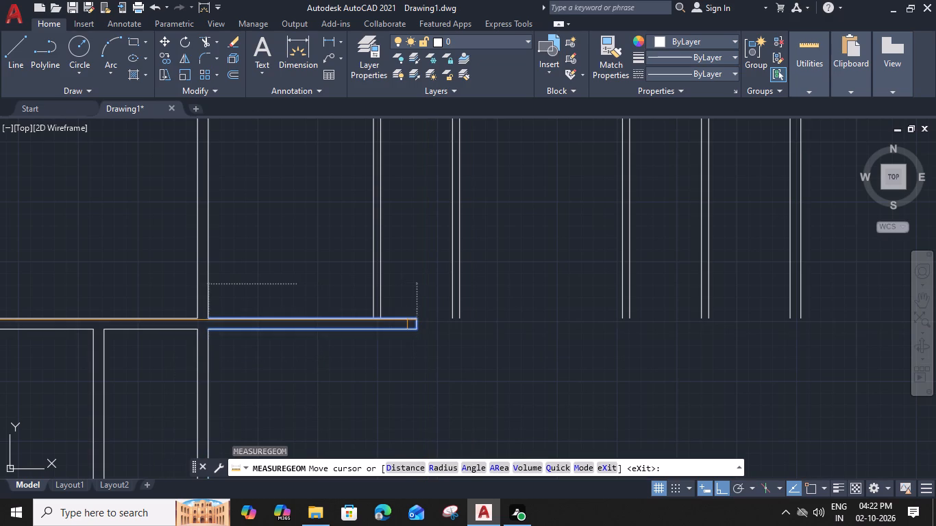
Fillet the south wall's inner and outer lines to the matching lines of the new outer east wall, using the Multiple option.
{"action": "type", "text": "F M"}
{"action": "key", "text": "space"}
{"action": "left_click", "coordinate": [407, 320]}
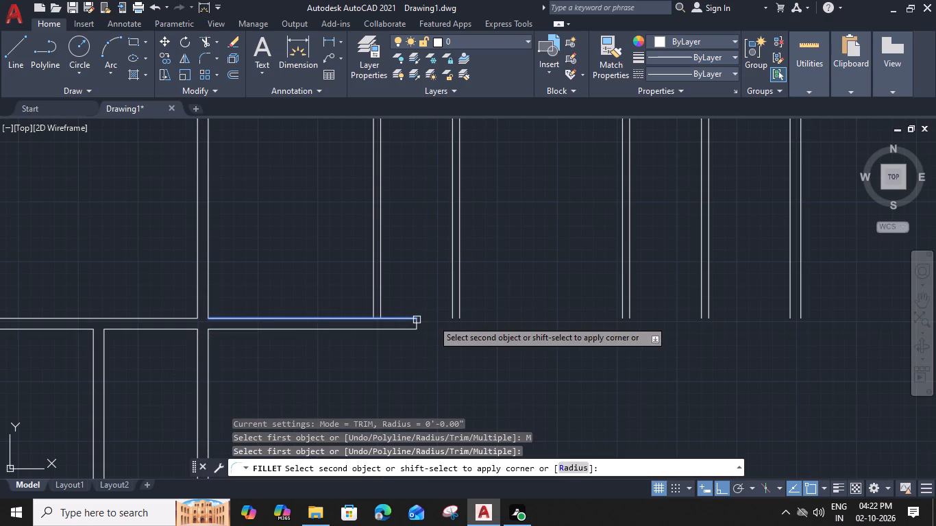
{"action": "left_click", "coordinate": [791, 306]}
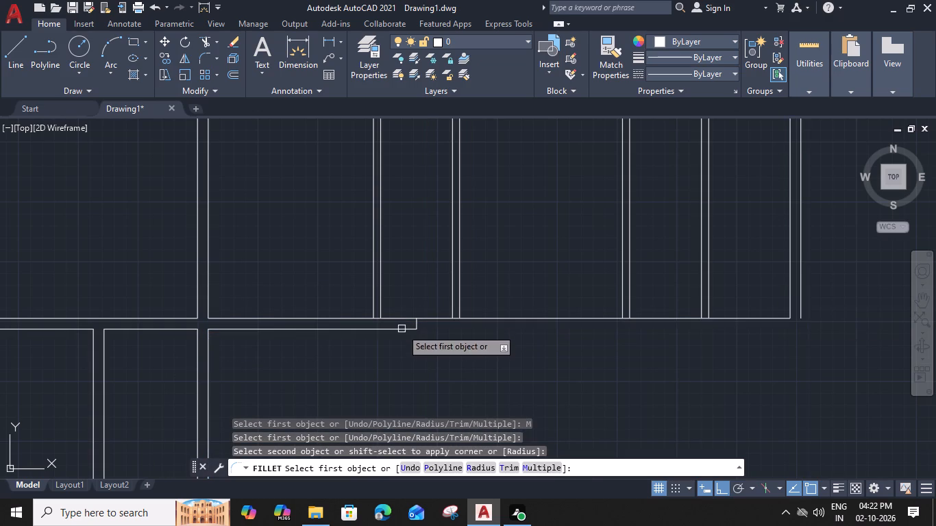
{"action": "left_click", "coordinate": [402, 329]}
{"action": "left_click", "coordinate": [804, 293]}
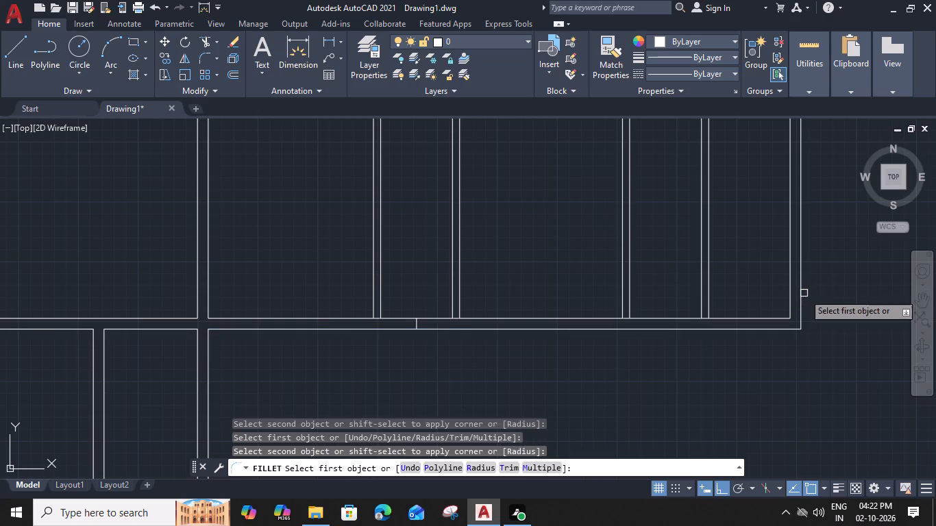
{"action": "key", "text": "Escape"}
Trim the south wall's inner line at the four partition wall junctions and remove the leftover end-cap line across the wall.
{"action": "key", "text": "t"}
{"action": "key", "text": "r"}
{"action": "key", "text": "space"}
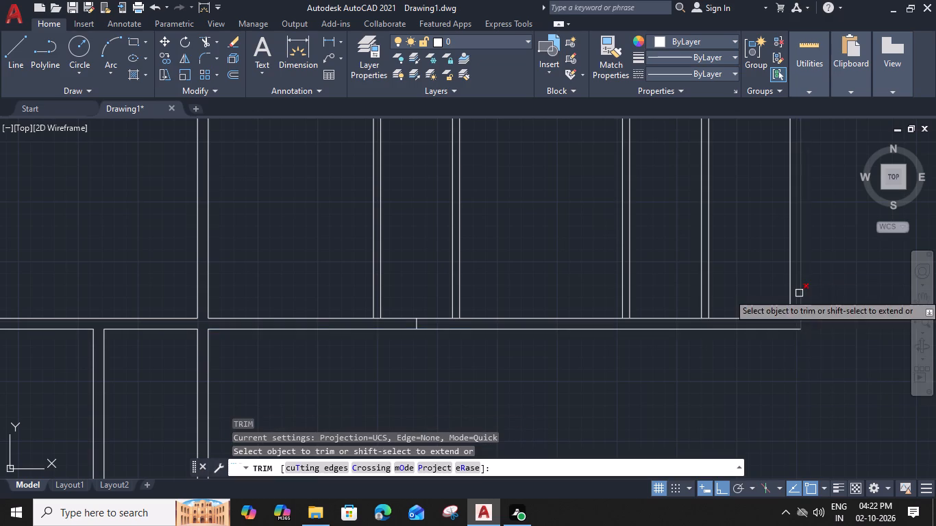
{"action": "scroll", "coordinate": [706, 320], "scroll_direction": "up", "scroll_amount": 1}
{"action": "left_click", "coordinate": [704, 320]}
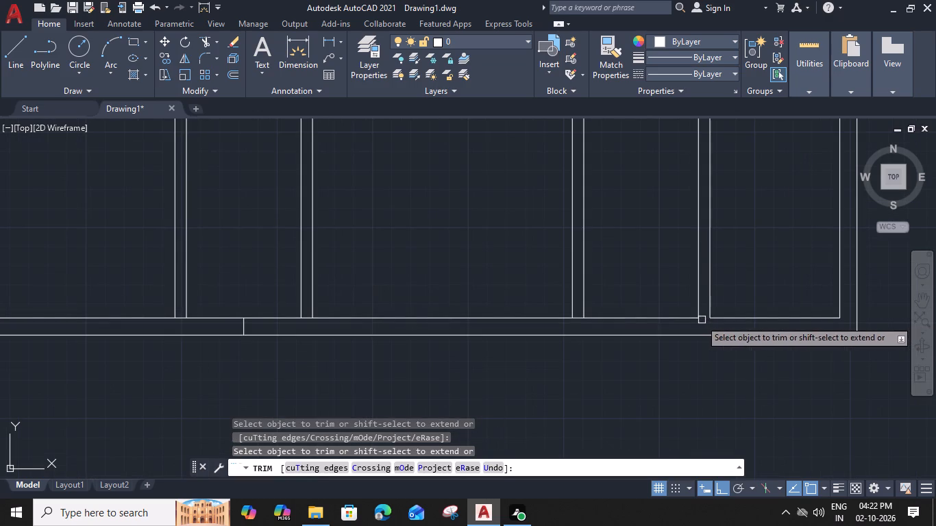
{"action": "left_click", "coordinate": [578, 319]}
{"action": "middle_click_drag", "start_coordinate": [333, 323], "coordinate": [594, 328]}
{"action": "left_click", "coordinate": [568, 323]}
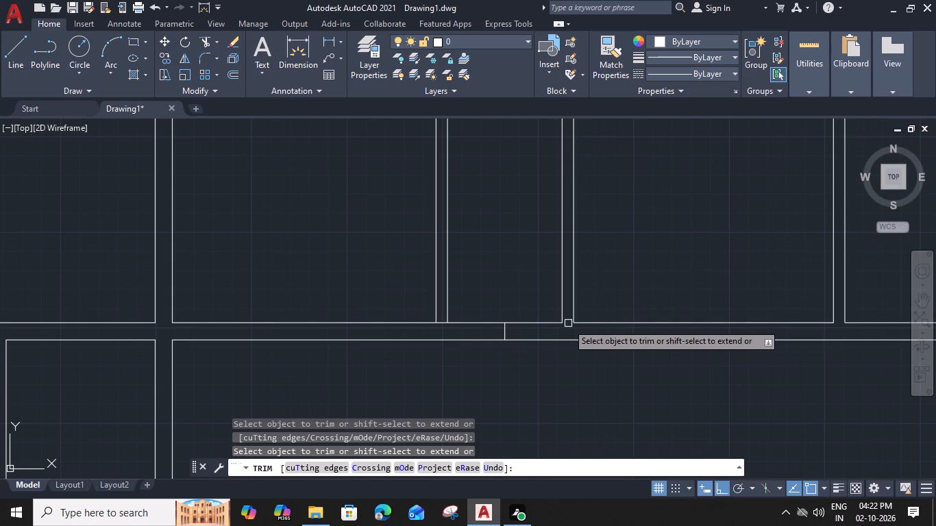
{"action": "left_click", "coordinate": [502, 330]}
{"action": "left_click", "coordinate": [441, 325]}
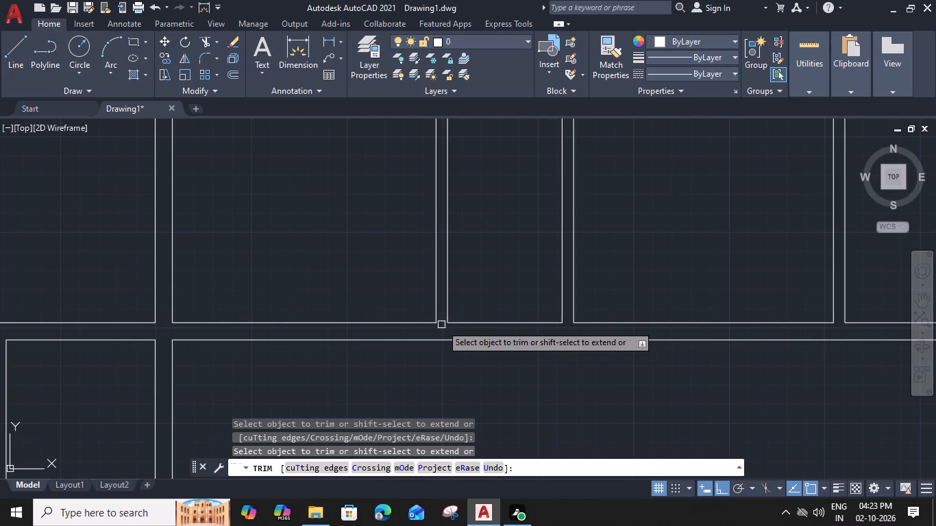
{"action": "scroll", "coordinate": [441, 325], "scroll_direction": "down", "scroll_amount": 1}
{"action": "middle_click_drag", "start_coordinate": [432, 347], "coordinate": [571, 355]}
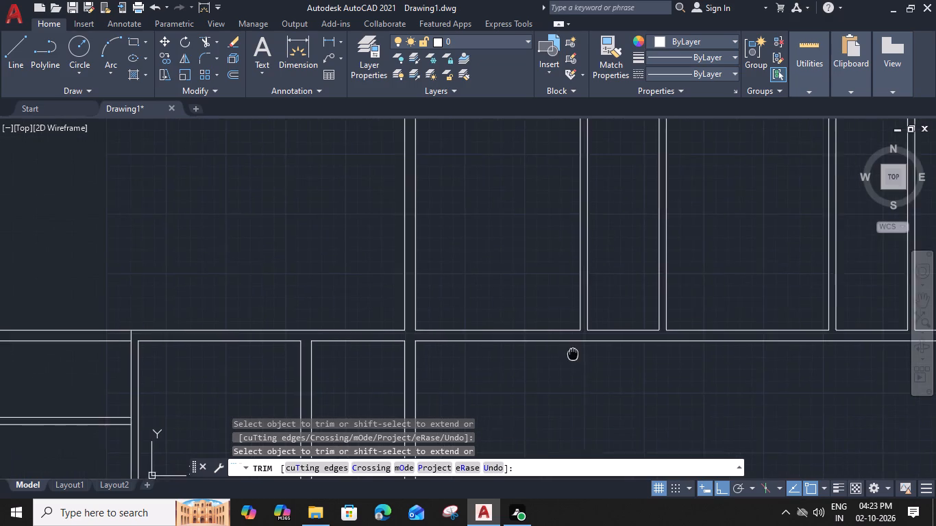
{"action": "middle_click_drag", "start_coordinate": [571, 355], "coordinate": [545, 362]}
{"action": "key", "text": "Escape"}
Offset the south wall's inner line in the western narrow bay 9' north, and offset that copy 6" further north.
{"action": "middle_click", "coordinate": [752, 322]}
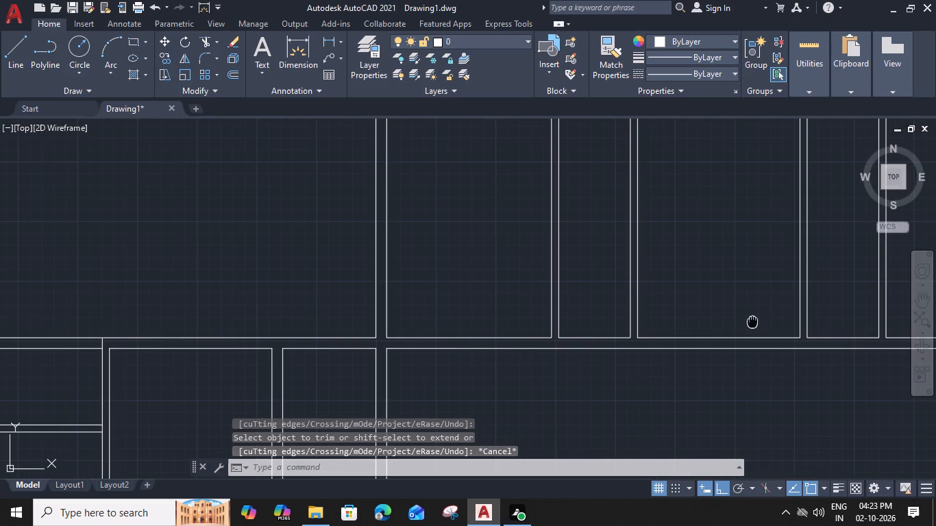
{"action": "middle_click_drag", "start_coordinate": [772, 324], "coordinate": [680, 324]}
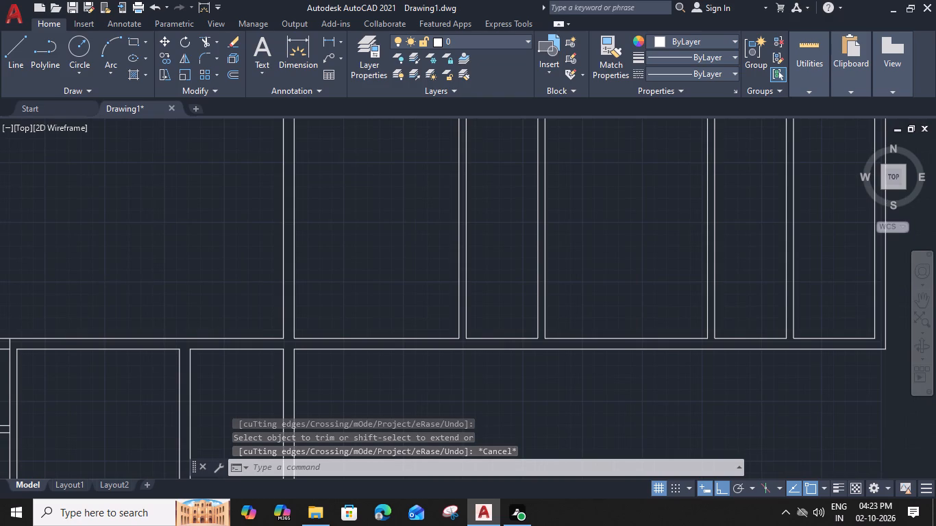
{"action": "middle_click_drag", "start_coordinate": [680, 324], "coordinate": [796, 325]}
{"action": "middle_click_drag", "start_coordinate": [550, 321], "coordinate": [558, 323]}
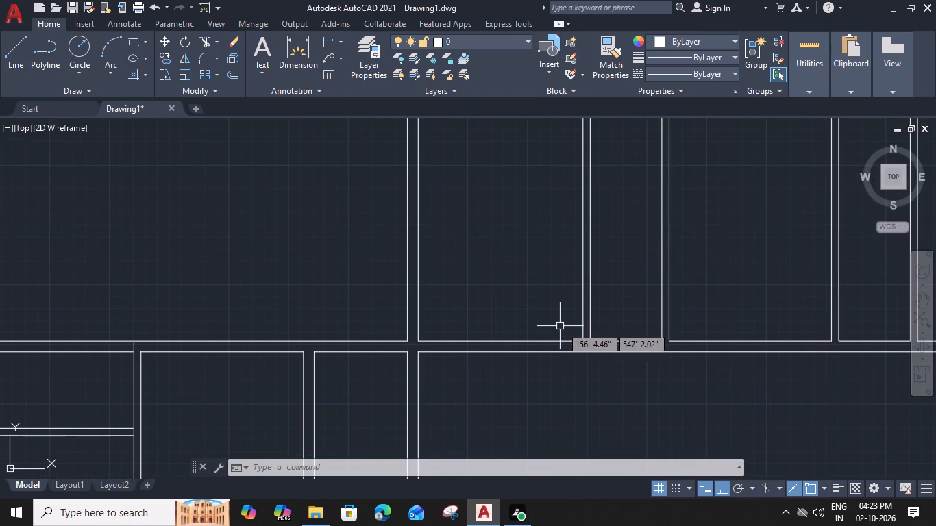
{"action": "scroll", "coordinate": [563, 328], "scroll_direction": "down", "scroll_amount": 1}
{"action": "middle_click_drag", "start_coordinate": [566, 323], "coordinate": [514, 331]}
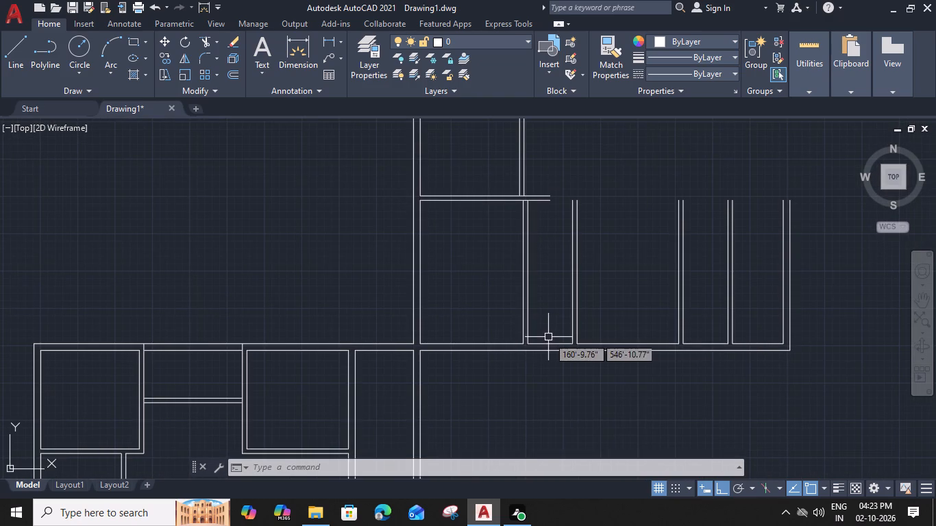
{"action": "left_click", "coordinate": [550, 343]}
{"action": "type", "text": "O"}
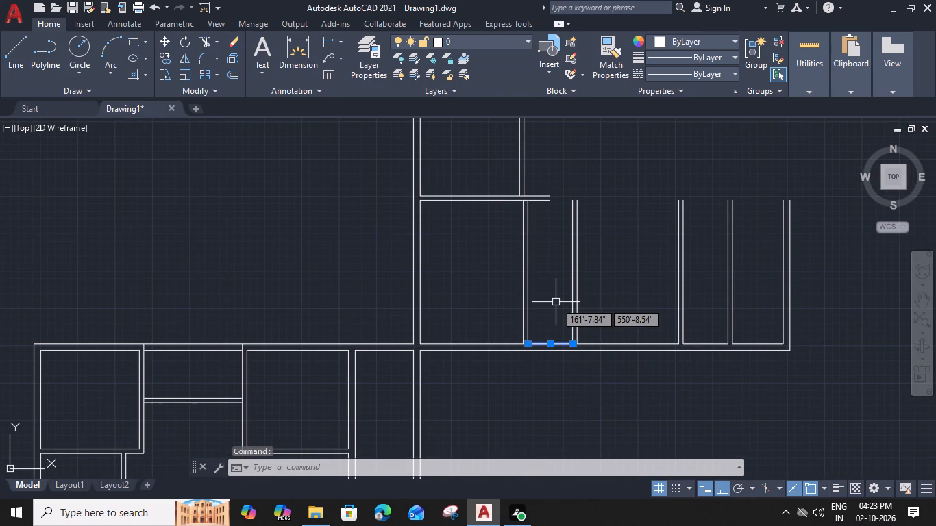
{"action": "key", "text": "space"}
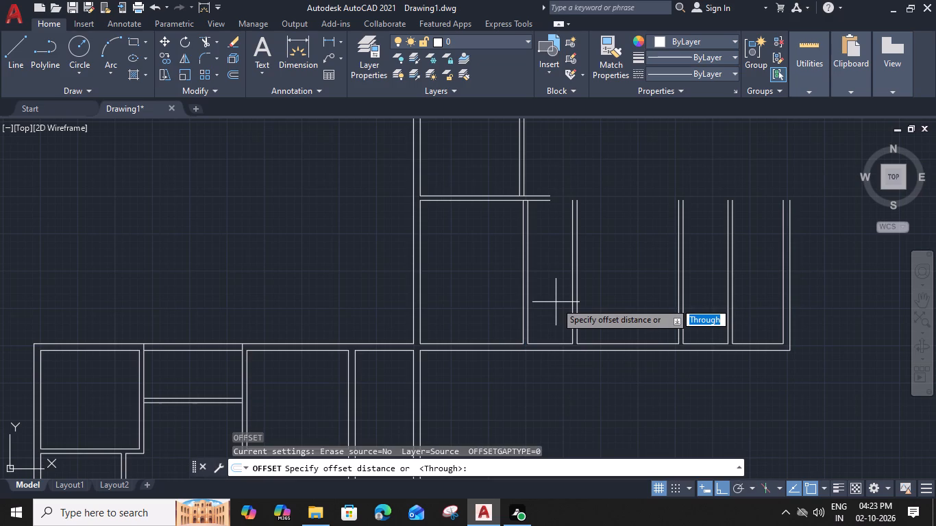
{"action": "type", "text": "9'"}
{"action": "key", "text": "space"}
{"action": "left_click", "coordinate": [556, 302]}
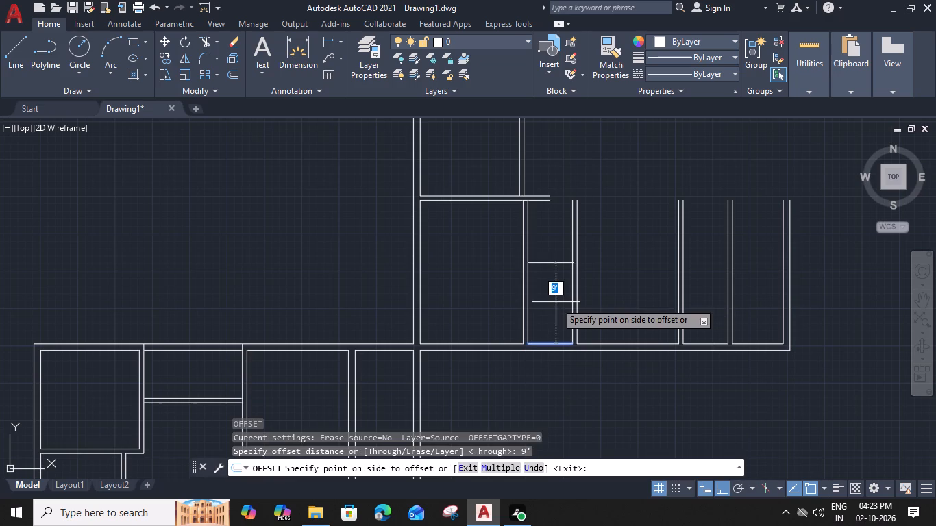
{"action": "left_click", "coordinate": [558, 262]}
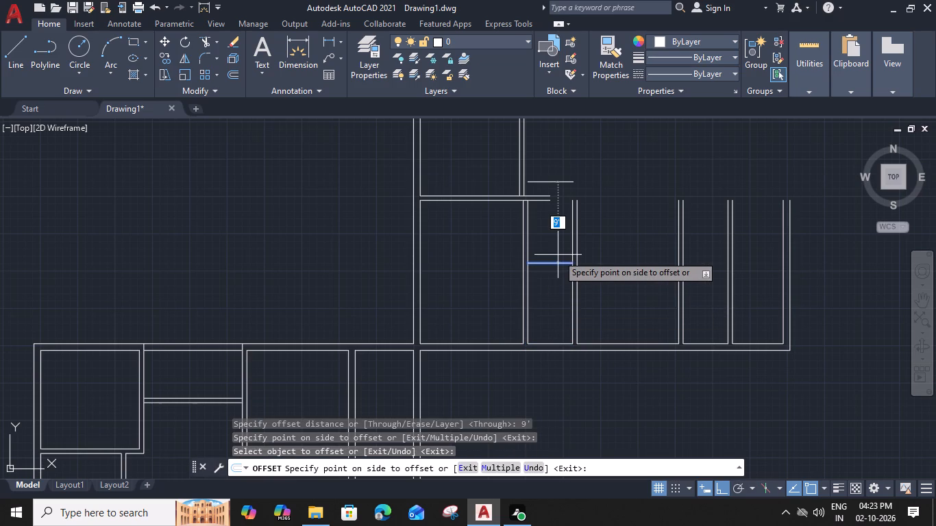
{"action": "key", "text": "6"}
{"action": "key", "text": "shift+quotedbl"}
{"action": "key", "text": "Return"}
Offset the south wall's inner line in the wide middle room 12' north, and offset that copy 6" further north.
{"action": "middle_click_drag", "start_coordinate": [604, 292], "coordinate": [554, 280]}
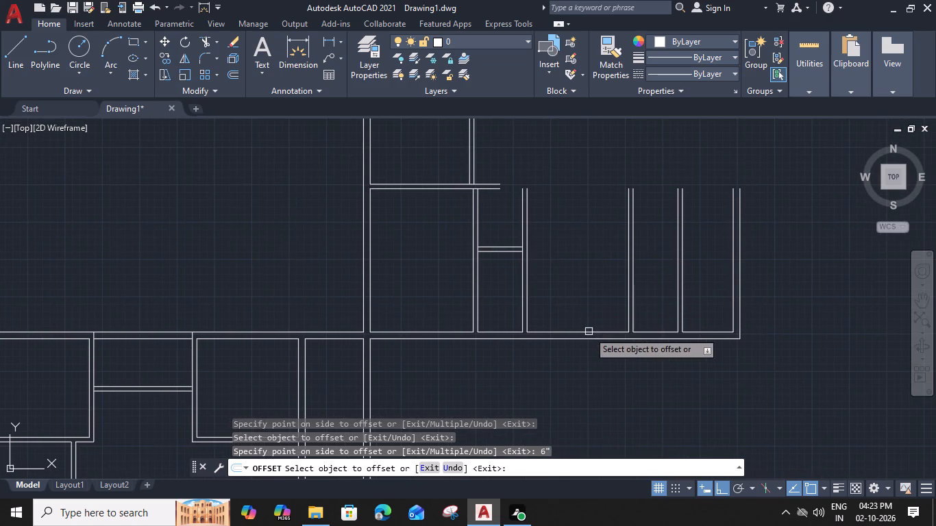
{"action": "left_click", "coordinate": [589, 331]}
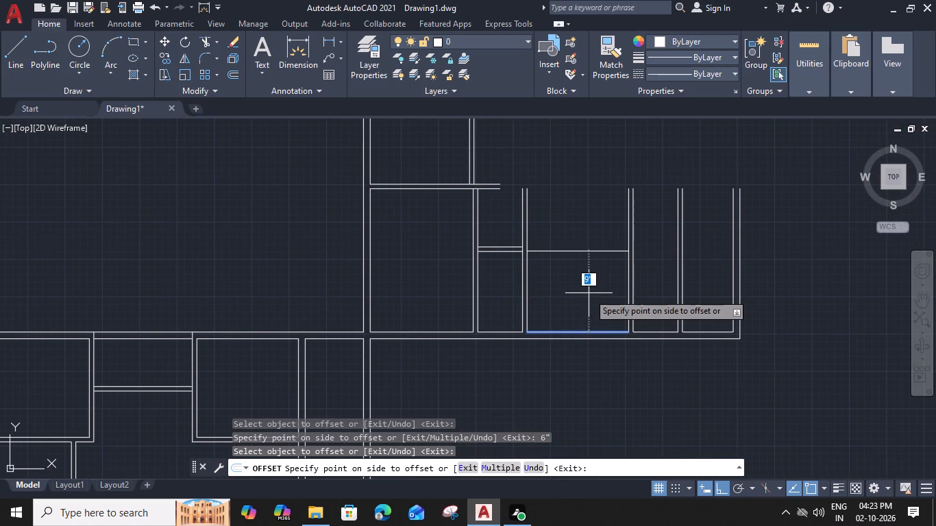
{"action": "type", "text": "12"}
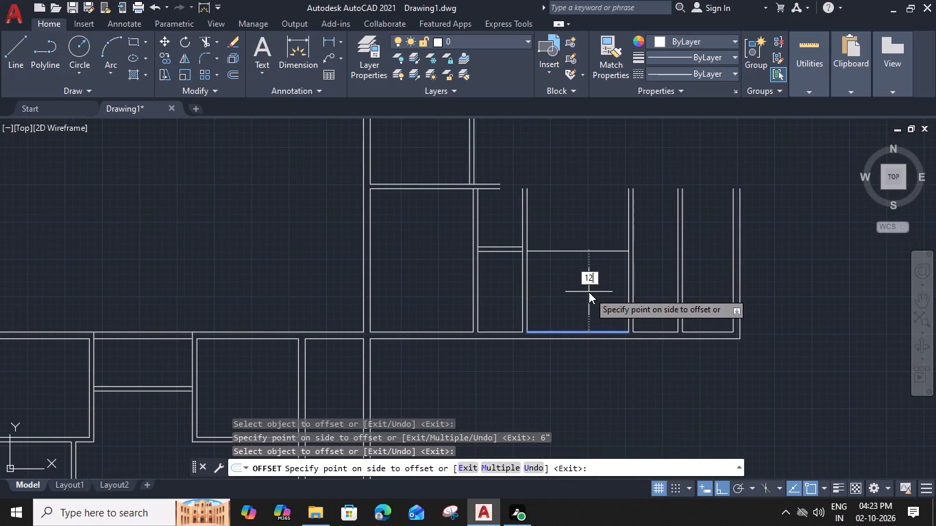
{"action": "type", "text": "'"}
{"action": "key", "text": "space"}
{"action": "middle_click_drag", "start_coordinate": [588, 289], "coordinate": [571, 290]}
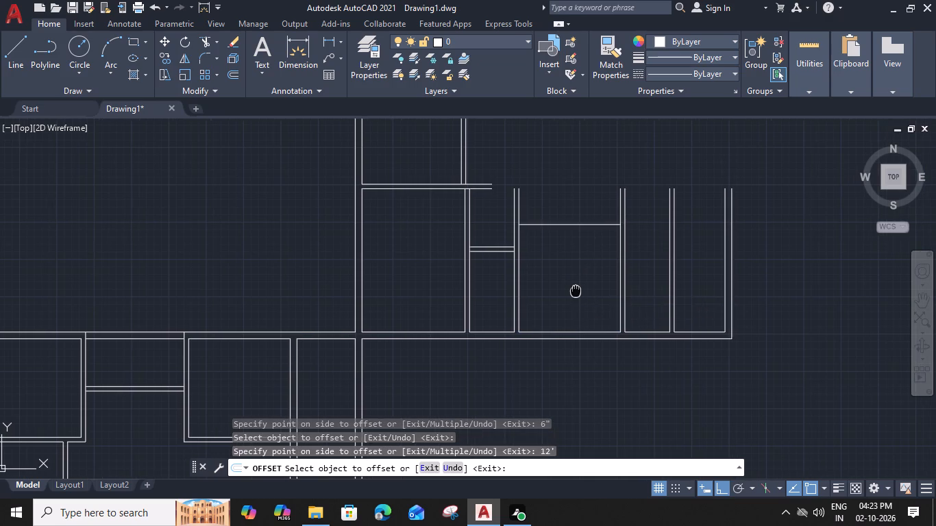
{"action": "middle_click_drag", "start_coordinate": [571, 290], "coordinate": [502, 302]}
{"action": "left_click", "coordinate": [524, 240]}
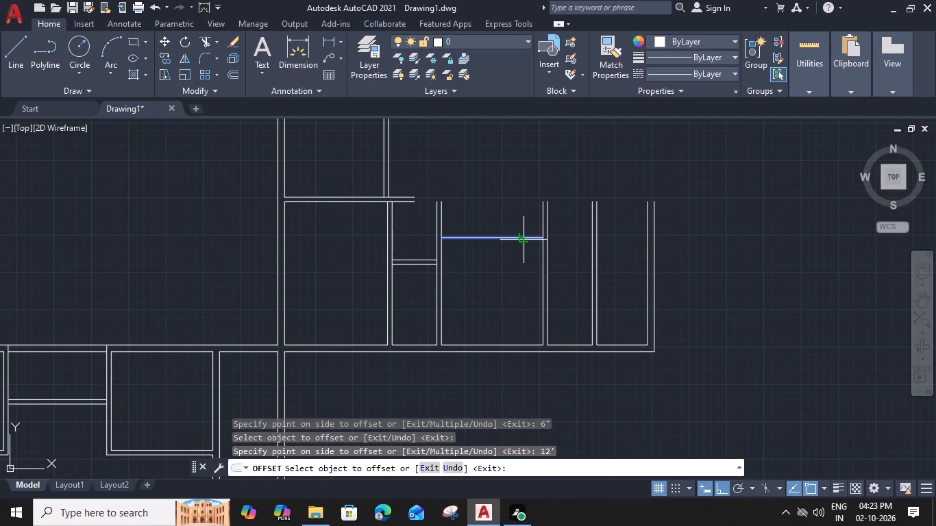
{"action": "key", "text": "6"}
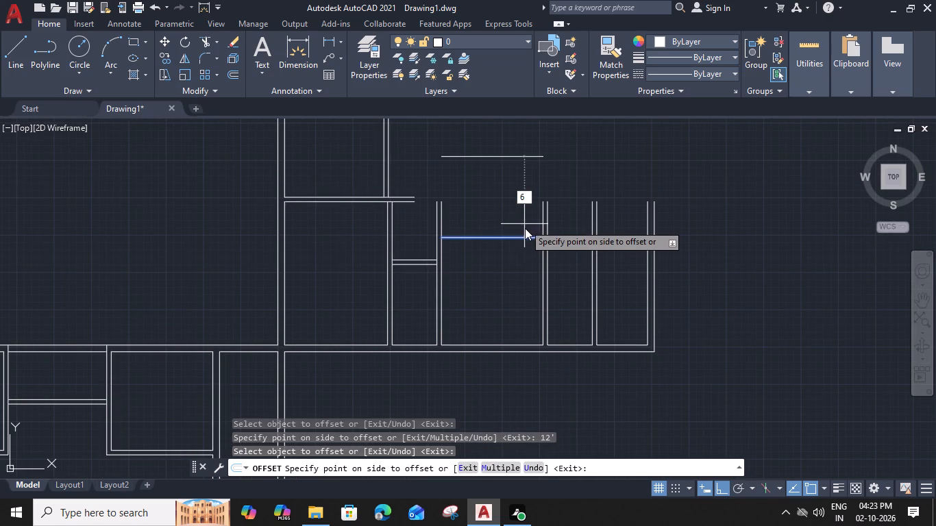
{"action": "key", "text": "shift+quotedbl"}
{"action": "key", "text": "Return"}
Offset the south wall's inner line in the narrow bay east of the wide room 9' north, and that copy 6" further.
{"action": "middle_click_drag", "start_coordinate": [565, 295], "coordinate": [521, 279]}
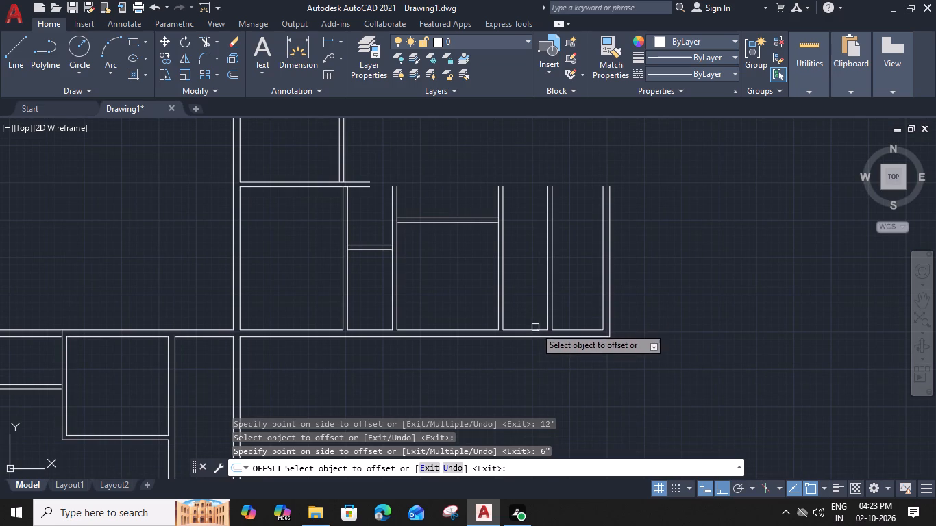
{"action": "left_click", "coordinate": [535, 329]}
{"action": "left_click", "coordinate": [537, 293]}
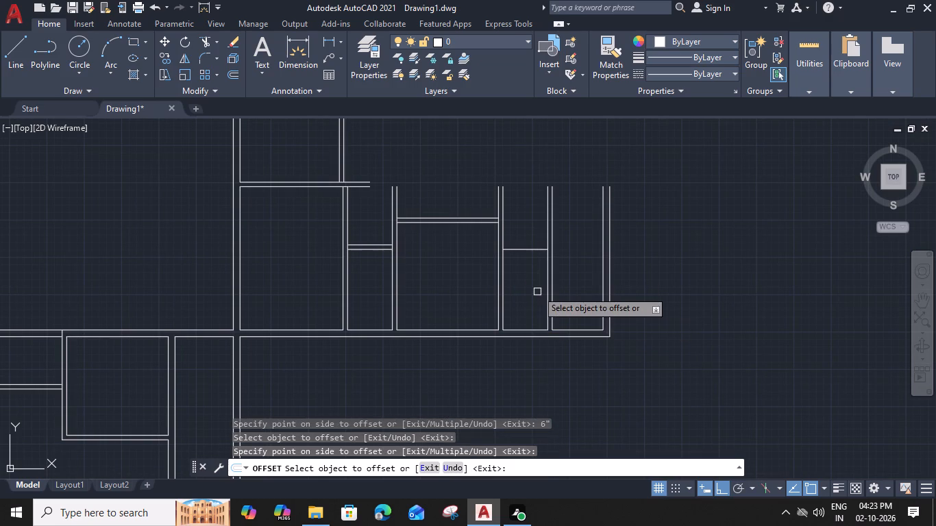
{"action": "left_click", "coordinate": [532, 251]}
{"action": "key", "text": "6"}
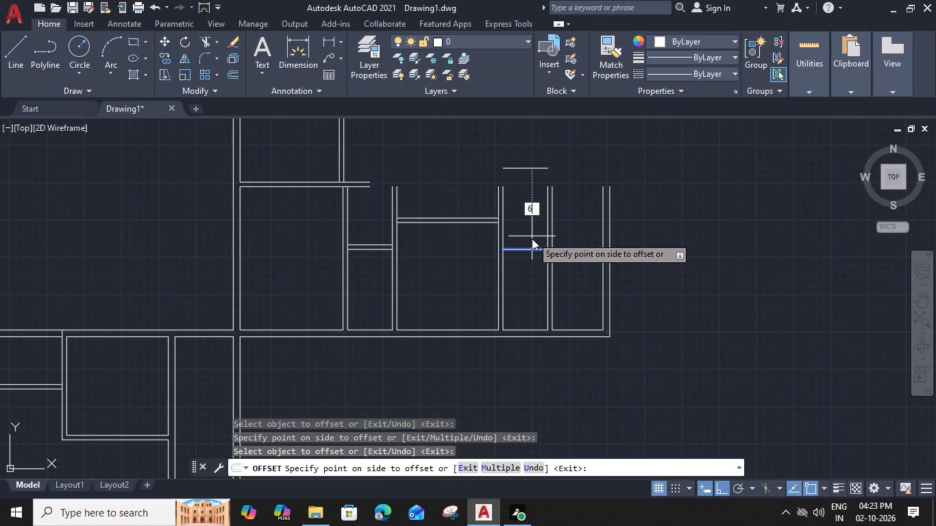
{"action": "key", "text": "shift+quotedbl"}
{"action": "key", "text": "Return"}
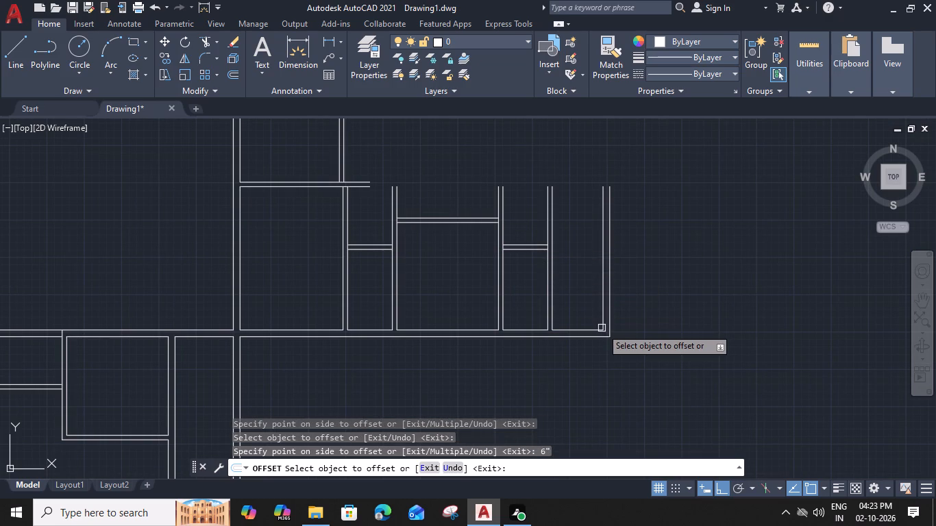
Offset the upper line of the cross wall in the narrow bay east of the wide room 9' north, and that copy 6" further.
{"action": "scroll", "coordinate": [581, 275], "scroll_direction": "up", "scroll_amount": 1}
{"action": "middle_click_drag", "start_coordinate": [584, 284], "coordinate": [590, 292]}
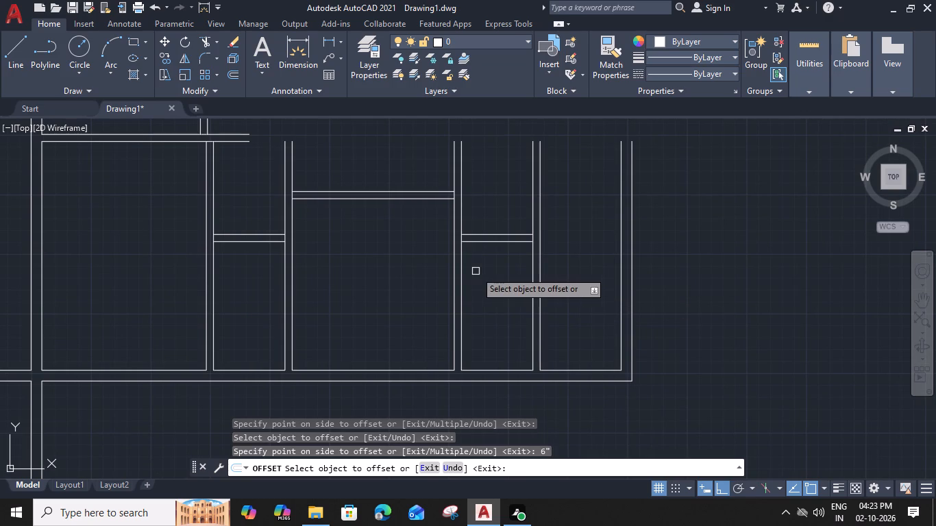
{"action": "left_click", "coordinate": [510, 234]}
{"action": "middle_click_drag", "start_coordinate": [511, 203], "coordinate": [519, 280]}
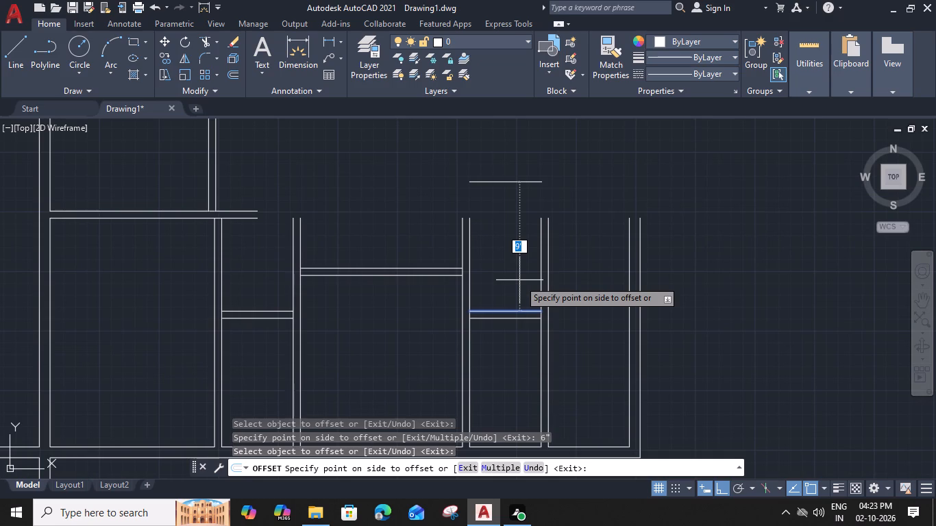
{"action": "left_click", "coordinate": [520, 279]}
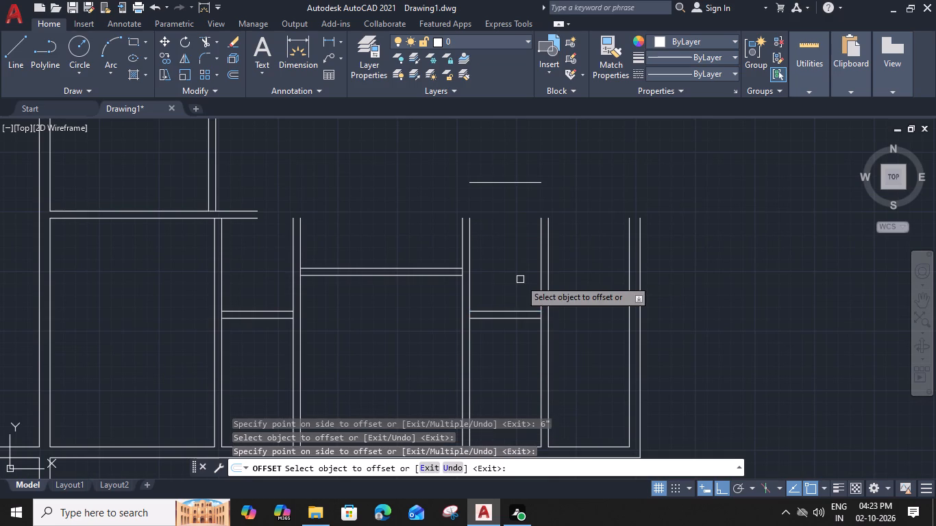
{"action": "left_click", "coordinate": [523, 180]}
{"action": "key", "text": "6"}
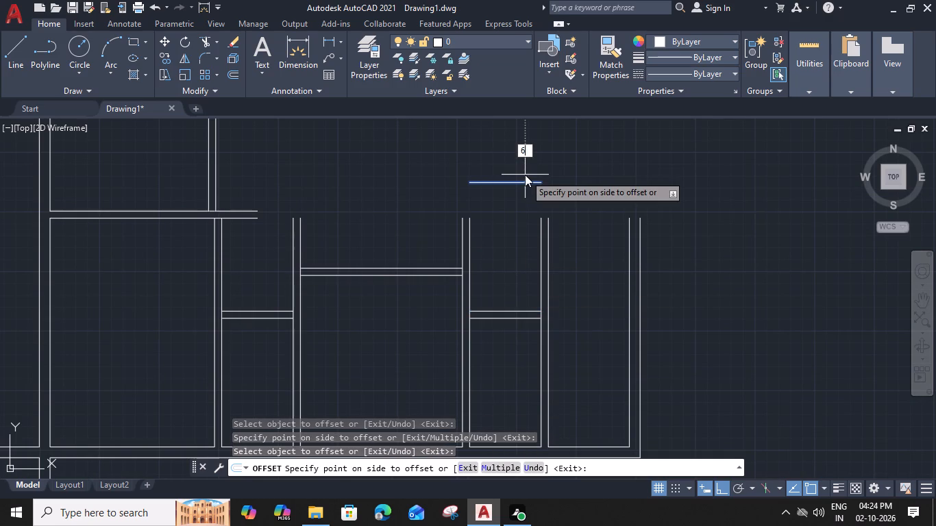
{"action": "key", "text": "shift+quotedbl"}
{"action": "key", "text": "Return"}
{"action": "key", "text": "Escape"}
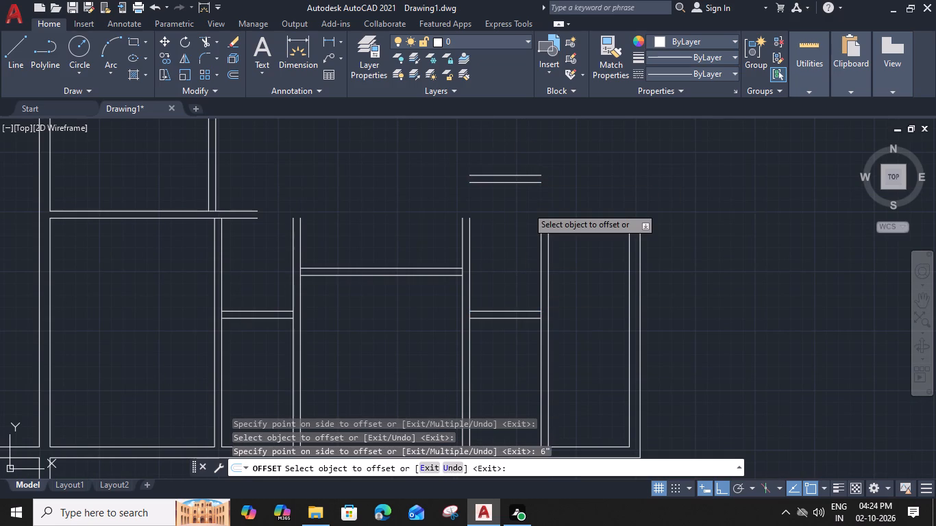
Start the Extend command for the eastern wing's wall lines.
{"action": "type", "text": "EX"}
{"action": "key", "text": "space"}
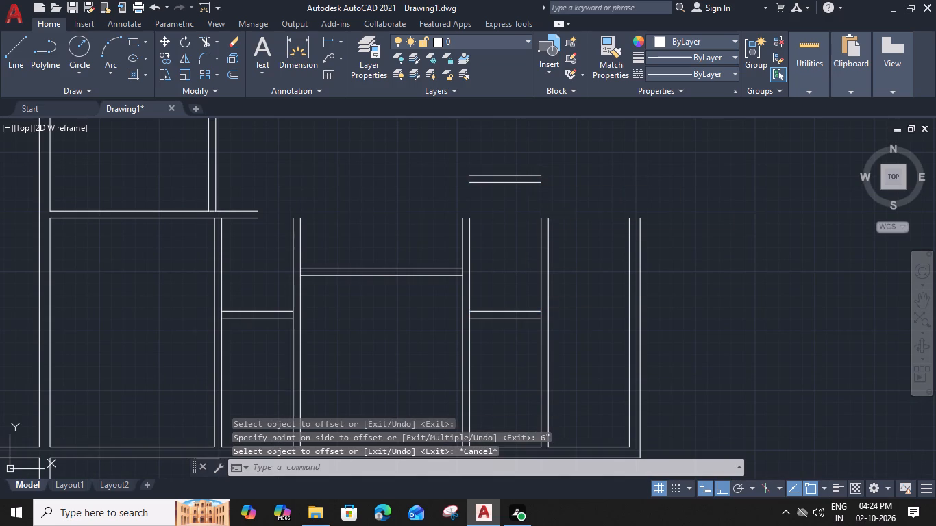
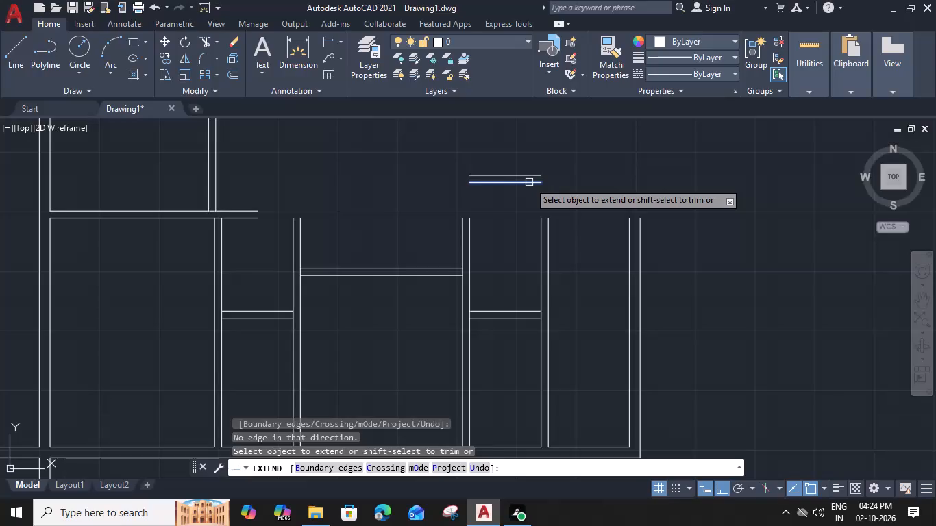
Fillet the northernmost cross wall's lower line to the east wall's inner line and its upper line to the outer line, with zero radius.
{"action": "key", "text": "Escape"}
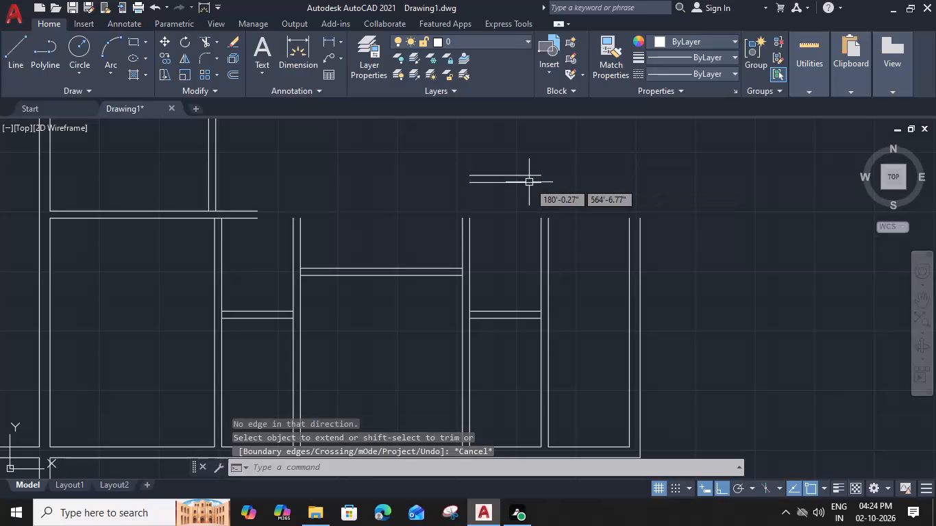
{"action": "type", "text": "F"}
{"action": "key", "text": "space"}
{"action": "left_click", "coordinate": [529, 182]}
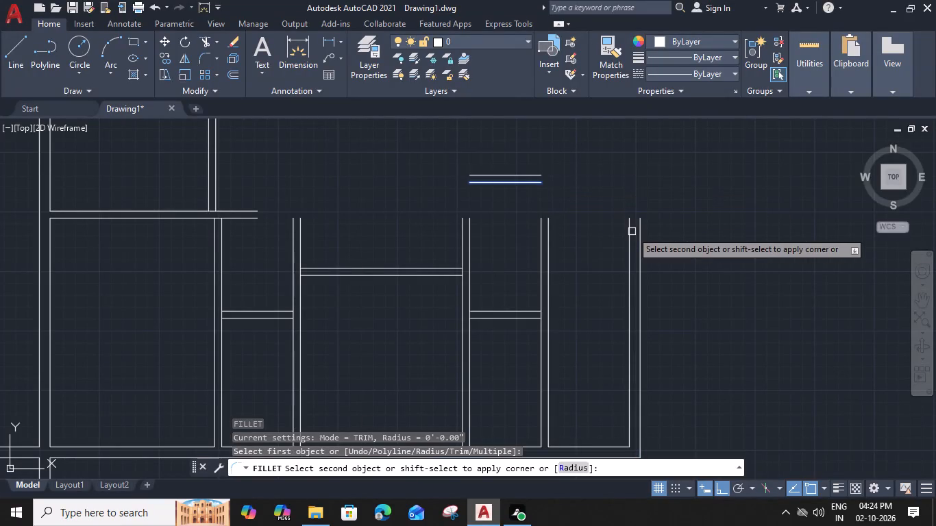
{"action": "left_click", "coordinate": [632, 231]}
{"action": "type", "text": "F"}
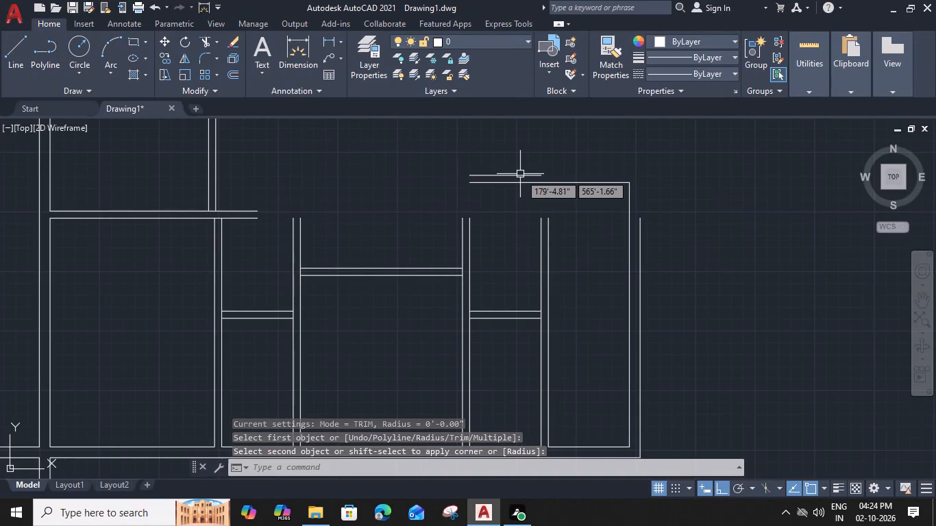
{"action": "key", "text": "space"}
{"action": "left_click", "coordinate": [520, 174]}
{"action": "left_click", "coordinate": [637, 232]}
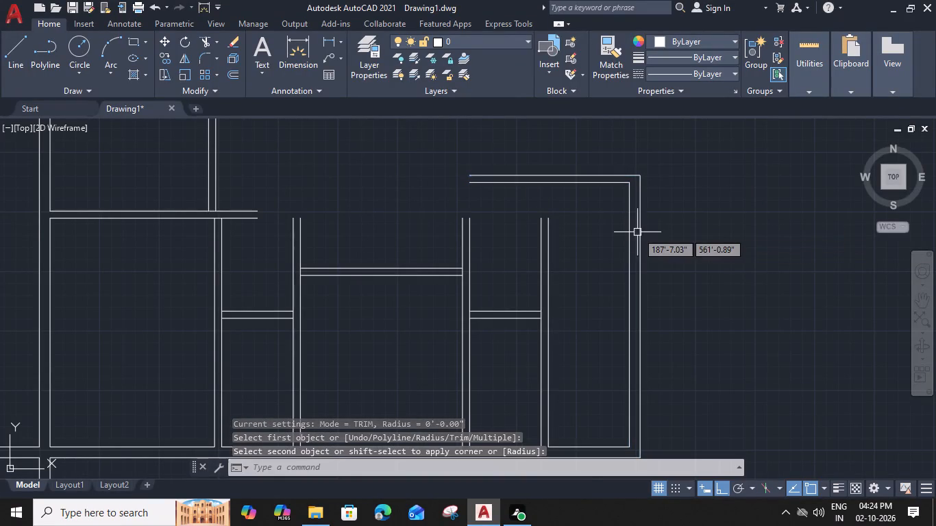
{"action": "key", "text": "Escape"}
Fillet the east wall's outer and inner lines to the matching lines of the wing's north wall, using the Multiple option.
{"action": "scroll", "coordinate": [604, 227], "scroll_direction": "down", "scroll_amount": 2}
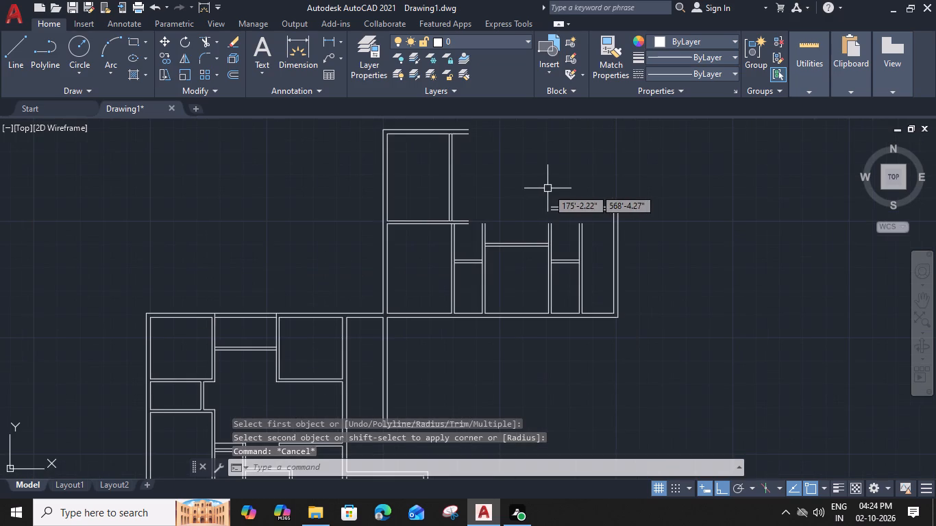
{"action": "type", "text": "F M"}
{"action": "key", "text": "space"}
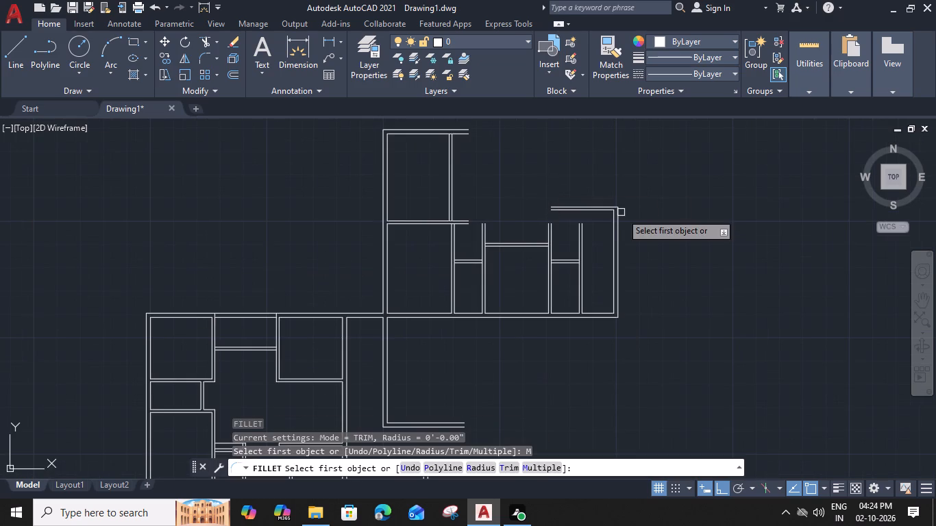
{"action": "left_click", "coordinate": [620, 220]}
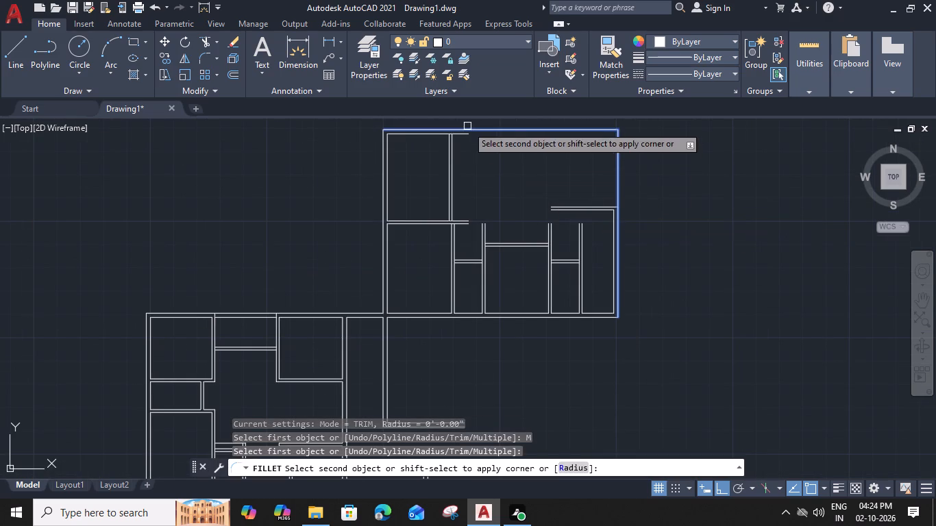
{"action": "left_click", "coordinate": [467, 126]}
{"action": "left_click", "coordinate": [611, 226]}
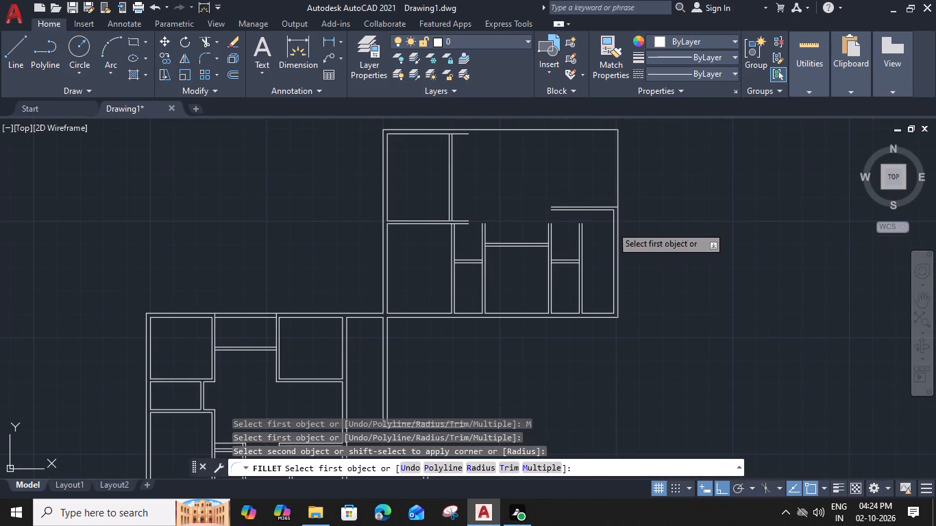
{"action": "left_click", "coordinate": [465, 136]}
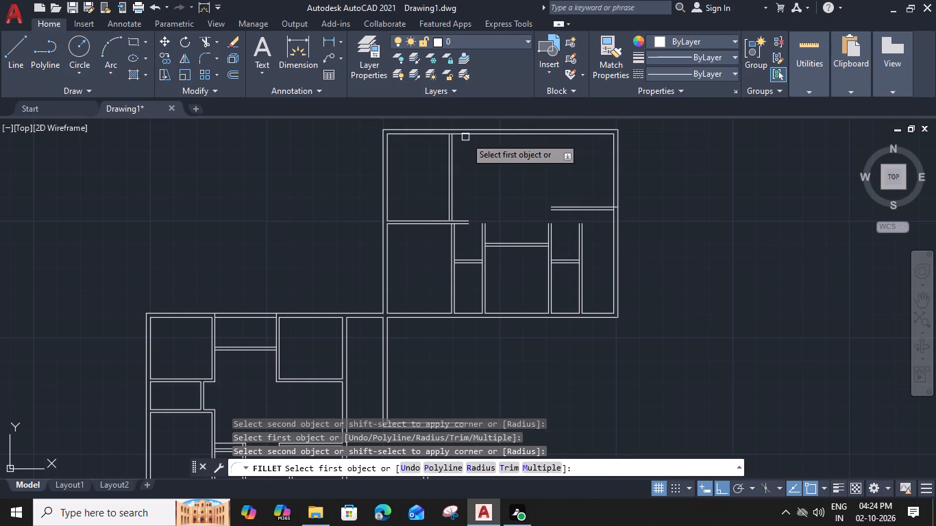
{"action": "key", "text": "Escape"}
Trim the overlapping line pieces where the northernmost cross wall meets the east wall to open the junction.
{"action": "type", "text": "TR"}
{"action": "key", "text": "space"}
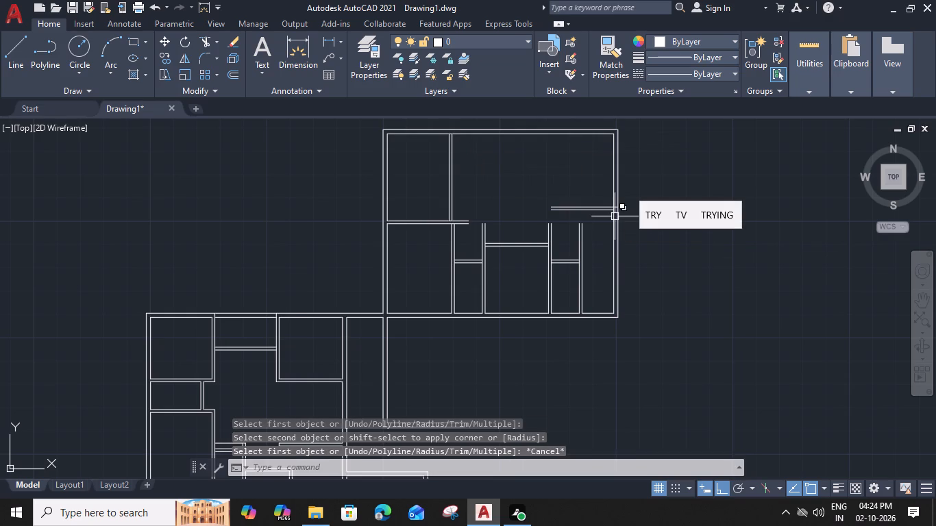
{"action": "scroll", "coordinate": [614, 207], "scroll_direction": "up", "scroll_amount": 3}
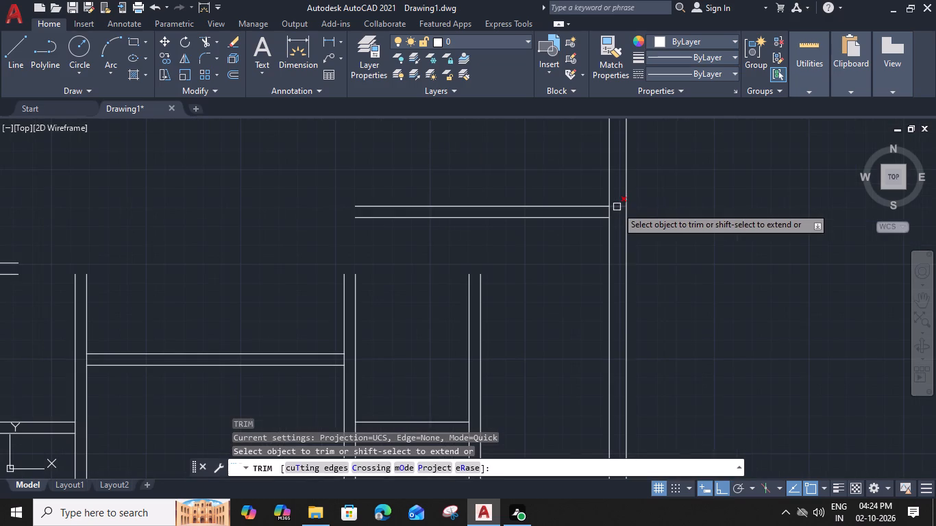
{"action": "left_click", "coordinate": [617, 207]}
{"action": "left_click", "coordinate": [611, 211]}
{"action": "key", "text": "Escape"}
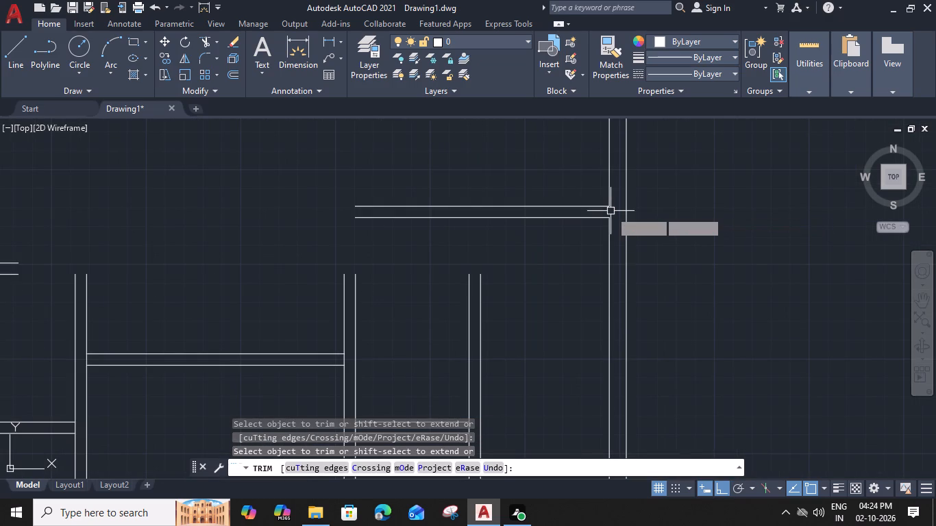
Extend both lines of the cross wall in the narrow bay east of the wide room to the east wall's inner line.
{"action": "scroll", "coordinate": [569, 278], "scroll_direction": "down", "scroll_amount": 2}
{"action": "middle_click_drag", "start_coordinate": [552, 329], "coordinate": [570, 253]}
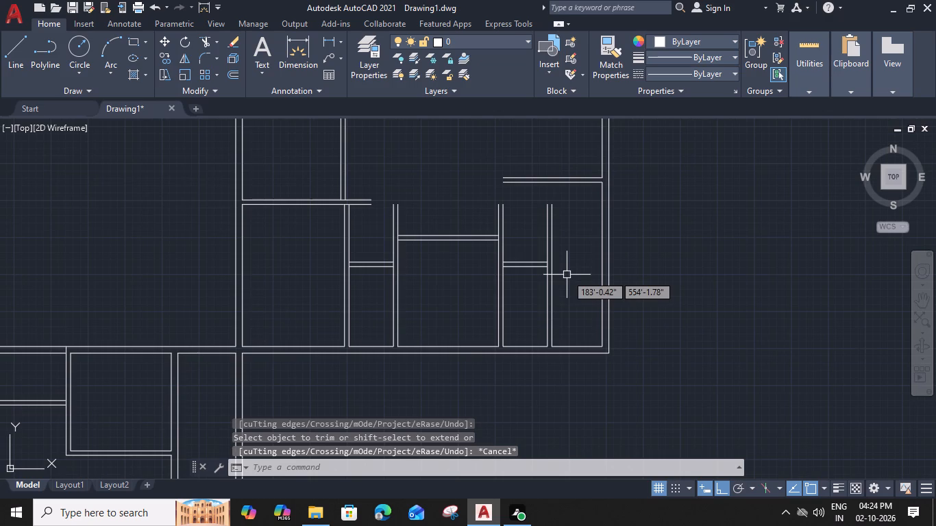
{"action": "type", "text": "EX"}
{"action": "key", "text": "space"}
{"action": "scroll", "coordinate": [532, 265], "scroll_direction": "up", "scroll_amount": 1}
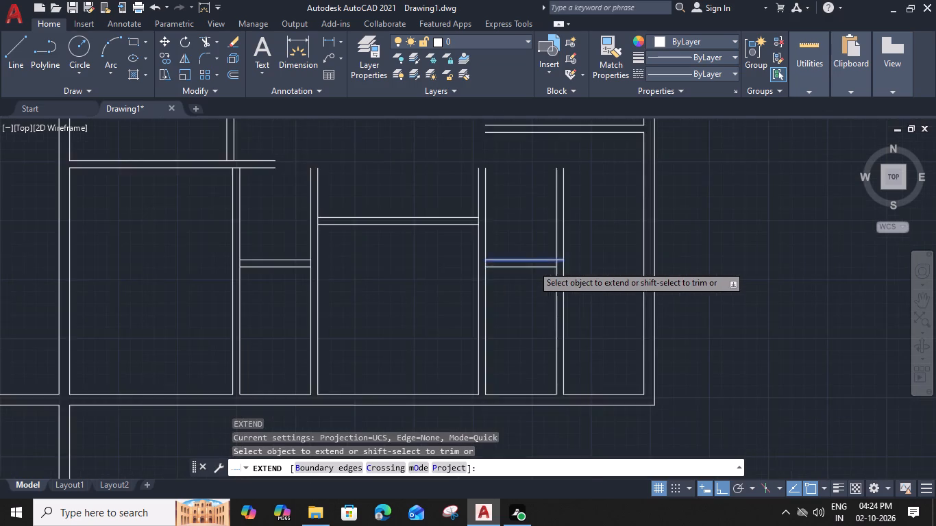
{"action": "scroll", "coordinate": [532, 265], "scroll_direction": "up", "scroll_amount": 1}
{"action": "left_click", "coordinate": [539, 269]}
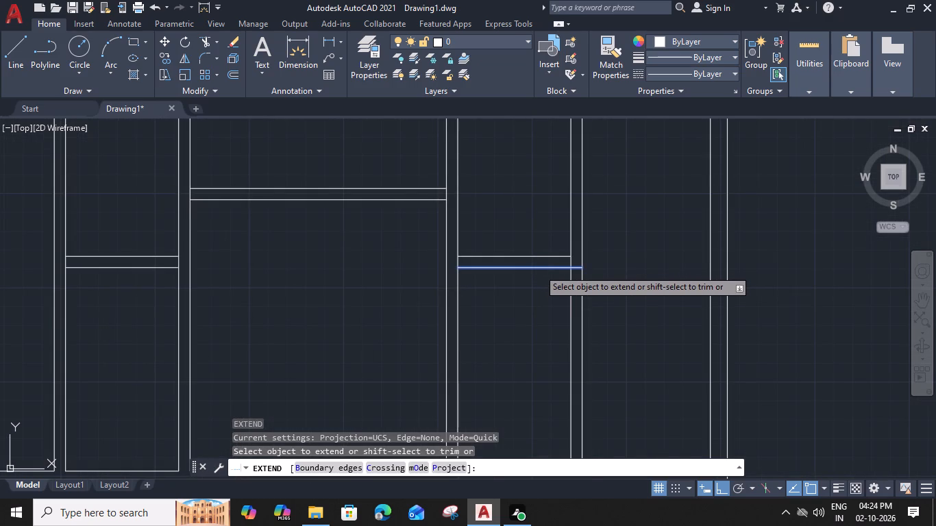
{"action": "left_click", "coordinate": [552, 270]}
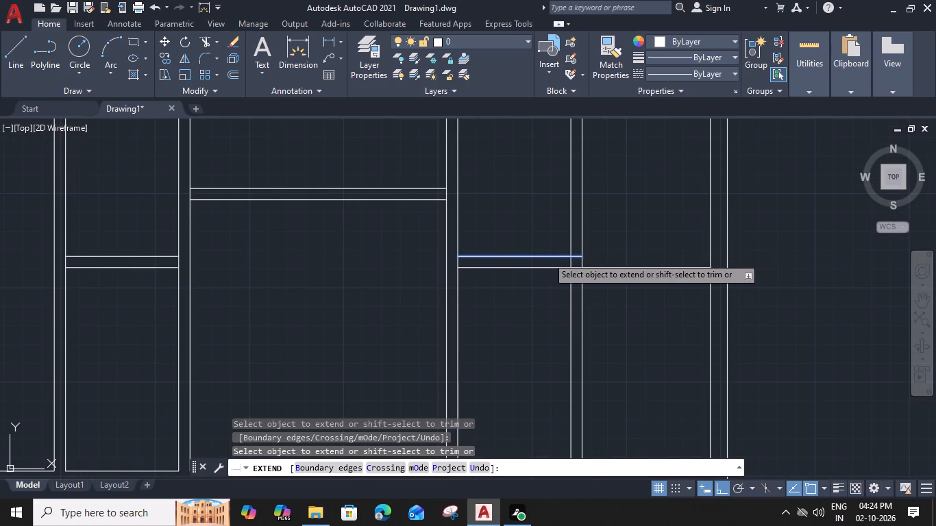
{"action": "left_click", "coordinate": [547, 257]}
{"action": "left_click", "coordinate": [554, 258]}
Trim the crossing lines where the extended cross wall meets the easternmost partition, and remove the partition's two lines north of it.
{"action": "scroll", "coordinate": [576, 269], "scroll_direction": "up", "scroll_amount": 2}
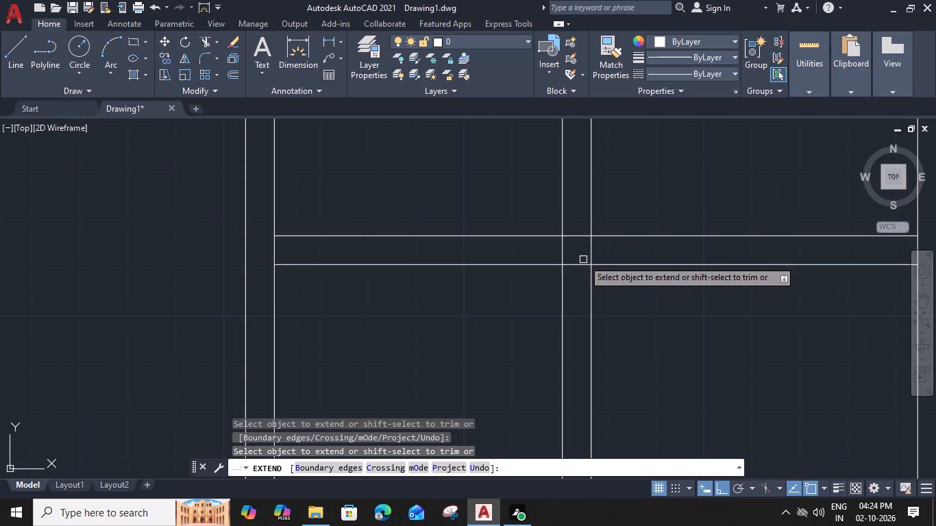
{"action": "left_click", "coordinate": [583, 260], "text": "shift"}
{"action": "left_click", "coordinate": [582, 279], "text": "shift"}
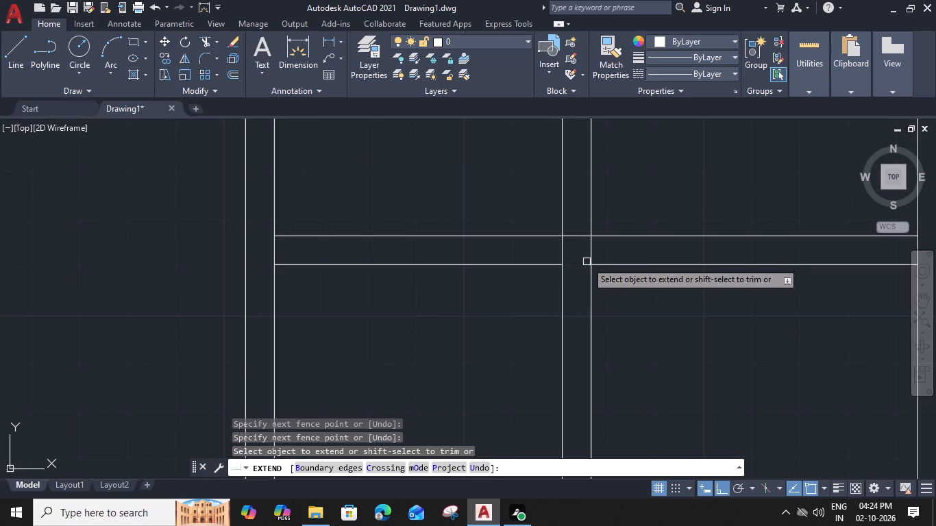
{"action": "left_click", "coordinate": [591, 251], "text": "shift"}
{"action": "left_click", "coordinate": [565, 247], "text": "shift"}
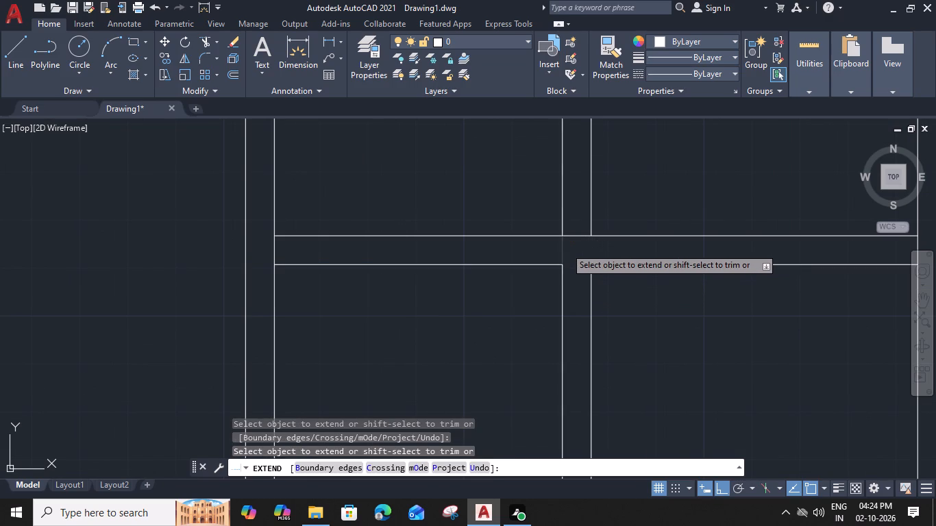
{"action": "scroll", "coordinate": [565, 247], "scroll_direction": "down", "scroll_amount": 3}
{"action": "middle_click_drag", "start_coordinate": [607, 214], "coordinate": [620, 236]}
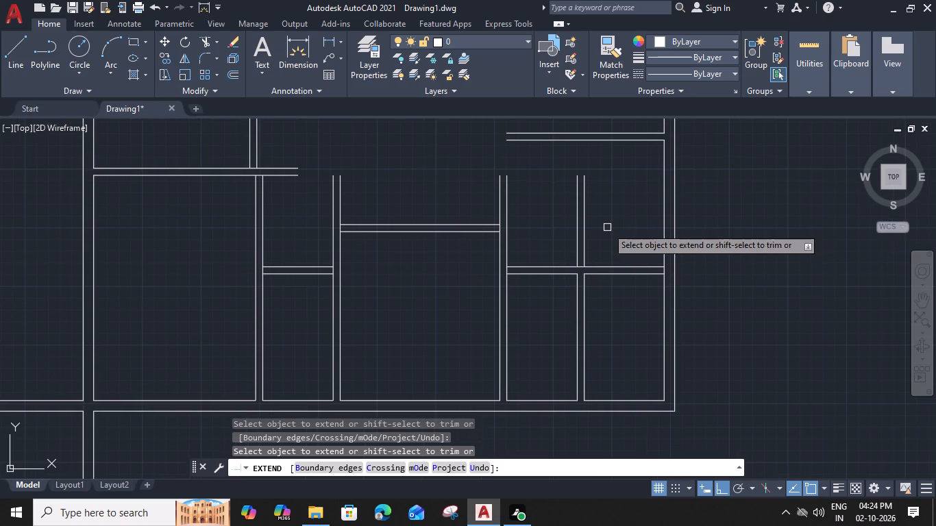
{"action": "left_click", "coordinate": [607, 227], "text": "shift"}
{"action": "left_click", "coordinate": [549, 240], "text": "shift"}
Extend the wide room's upper cross-wall line to its east partition's far line, and trim the partition's lines from that junction northward.
{"action": "middle_click_drag", "start_coordinate": [535, 231], "coordinate": [645, 238]}
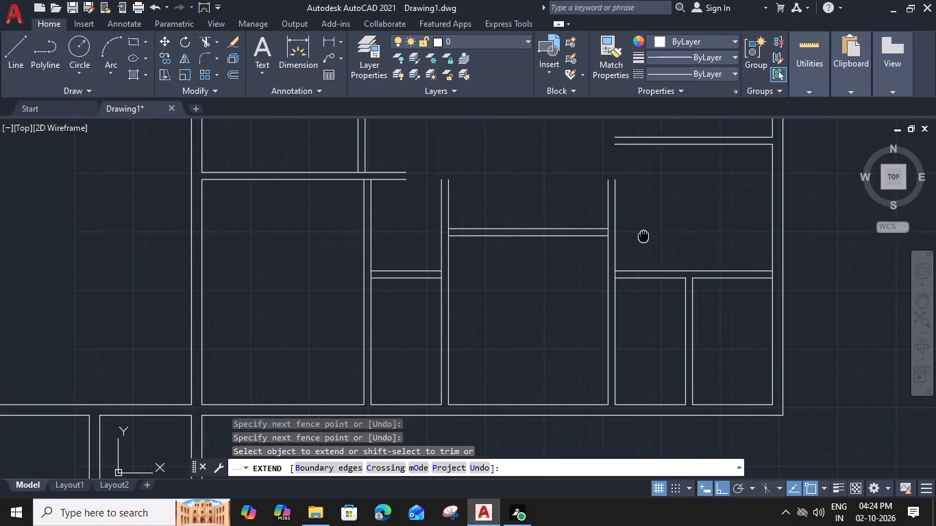
{"action": "scroll", "coordinate": [604, 234], "scroll_direction": "up", "scroll_amount": 2}
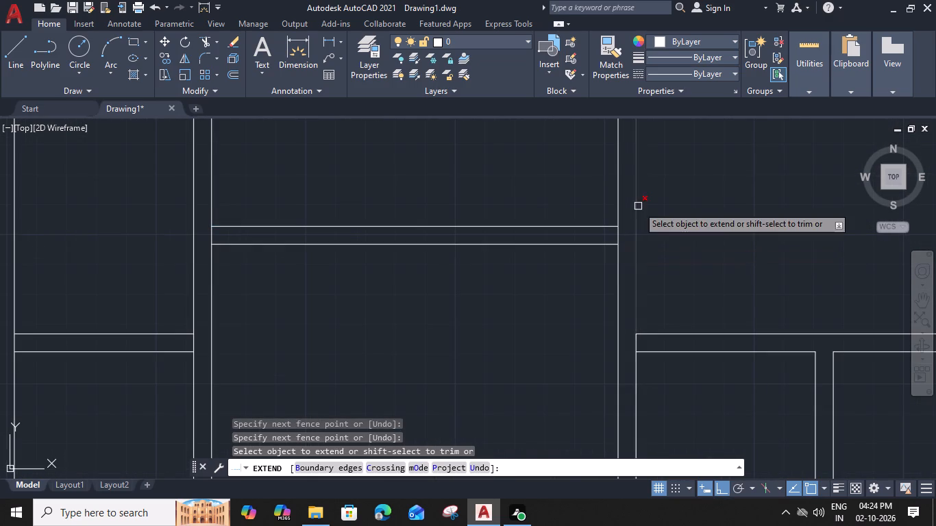
{"action": "left_click", "coordinate": [597, 227], "text": "shift"}
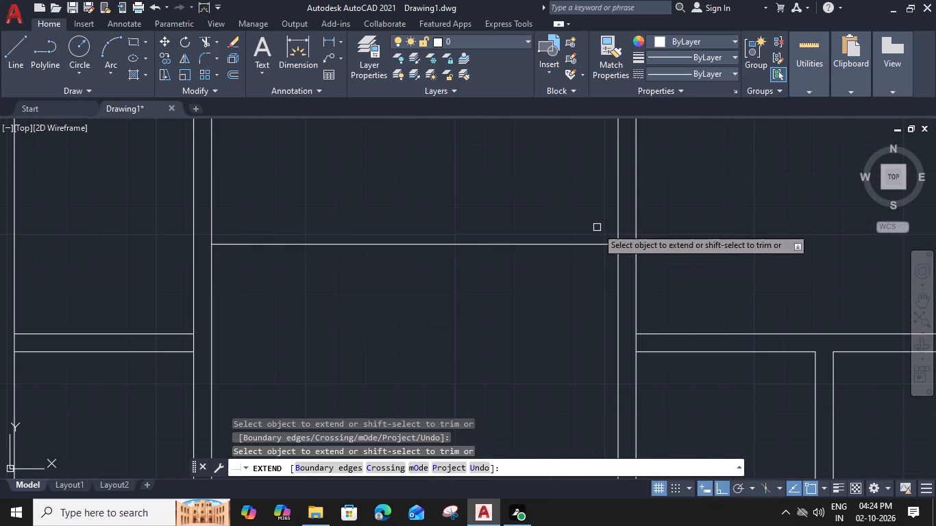
{"action": "key", "text": "ctrl+z"}
{"action": "middle_click_drag", "start_coordinate": [483, 247], "coordinate": [539, 278]}
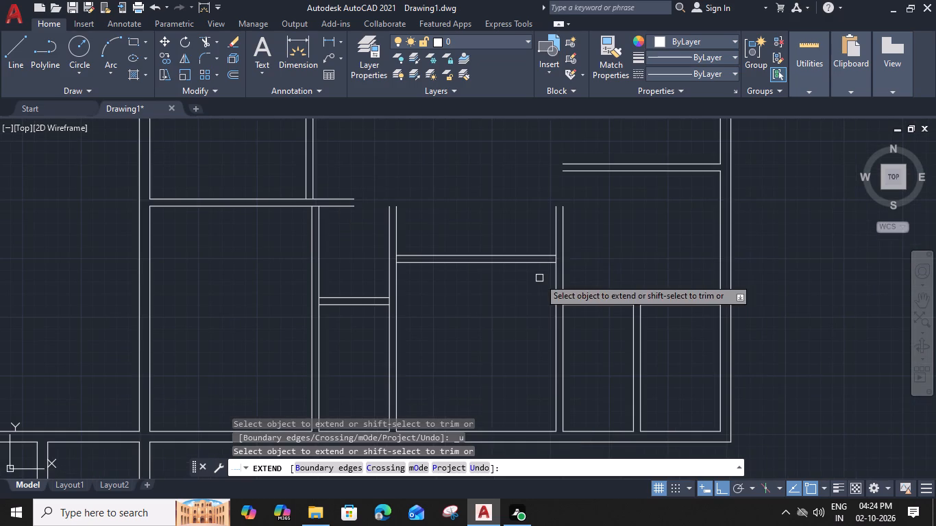
{"action": "left_click", "coordinate": [545, 253]}
{"action": "scroll", "coordinate": [552, 257], "scroll_direction": "up", "scroll_amount": 2}
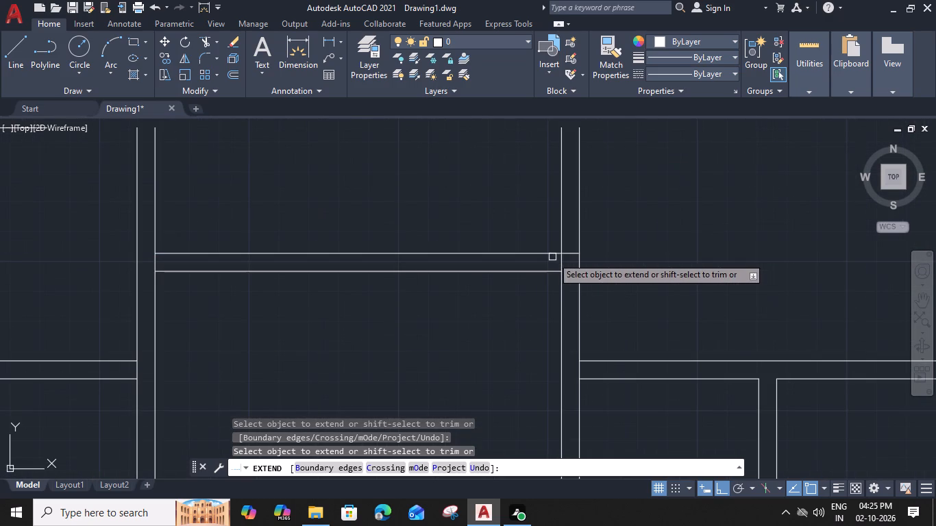
{"action": "left_click", "coordinate": [559, 262], "text": "shift"}
{"action": "scroll", "coordinate": [558, 260], "scroll_direction": "down", "scroll_amount": 2}
{"action": "left_click", "coordinate": [578, 234]}
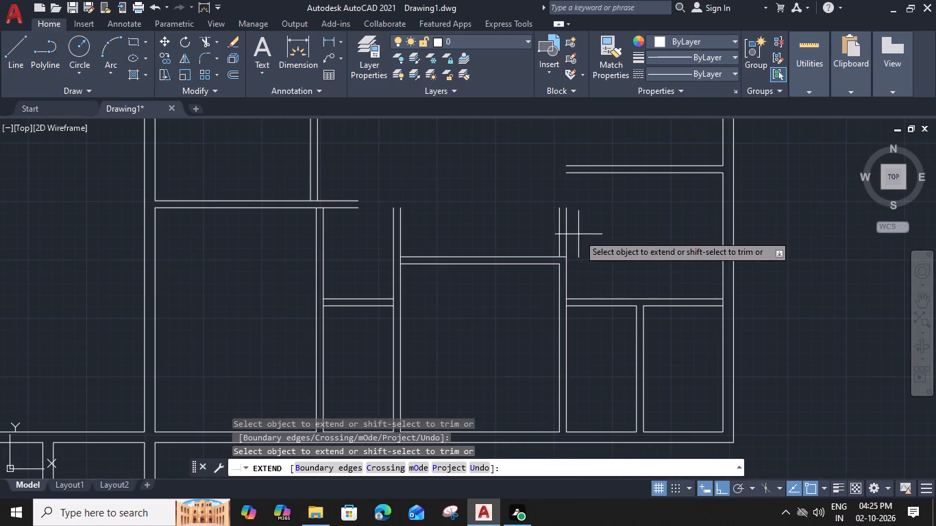
{"action": "left_click", "coordinate": [548, 237], "text": "shift"}
Extend the wide room's east partition lines north, the inner to the room's upper cross-wall line and the outer to the northernmost cross wall.
{"action": "middle_click_drag", "start_coordinate": [627, 227], "coordinate": [633, 227]}
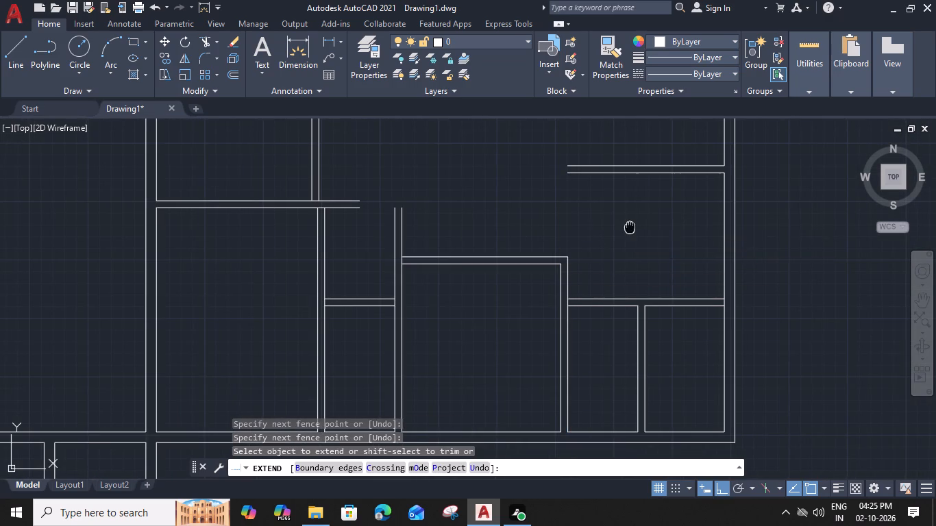
{"action": "middle_click_drag", "start_coordinate": [633, 227], "coordinate": [695, 234]}
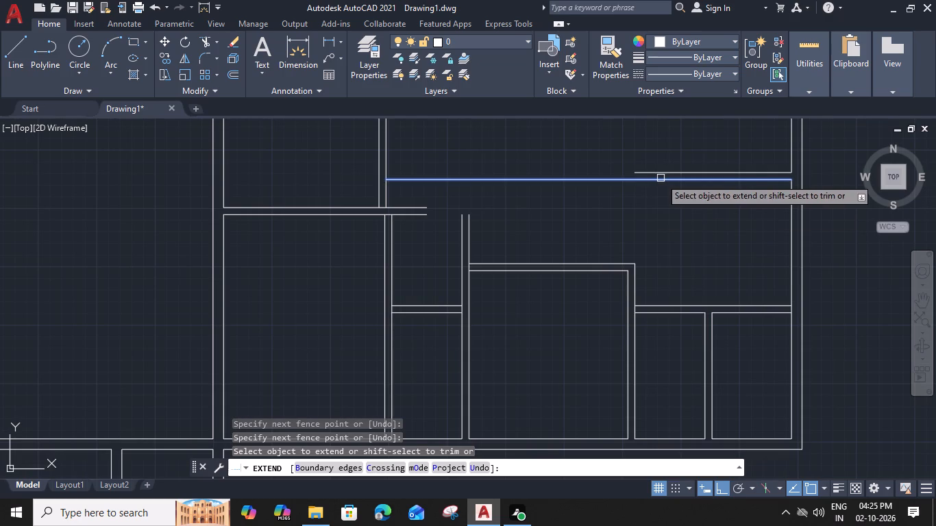
{"action": "left_click", "coordinate": [638, 277]}
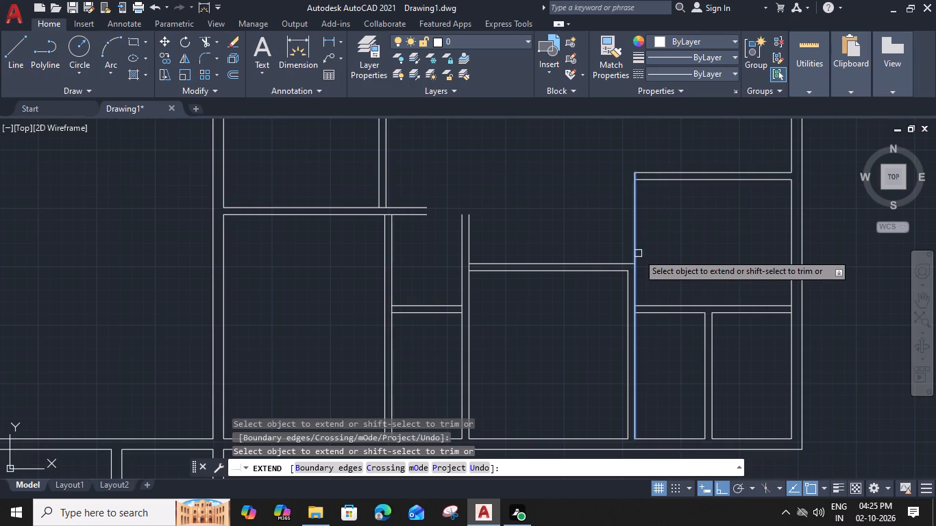
{"action": "left_click", "coordinate": [628, 303]}
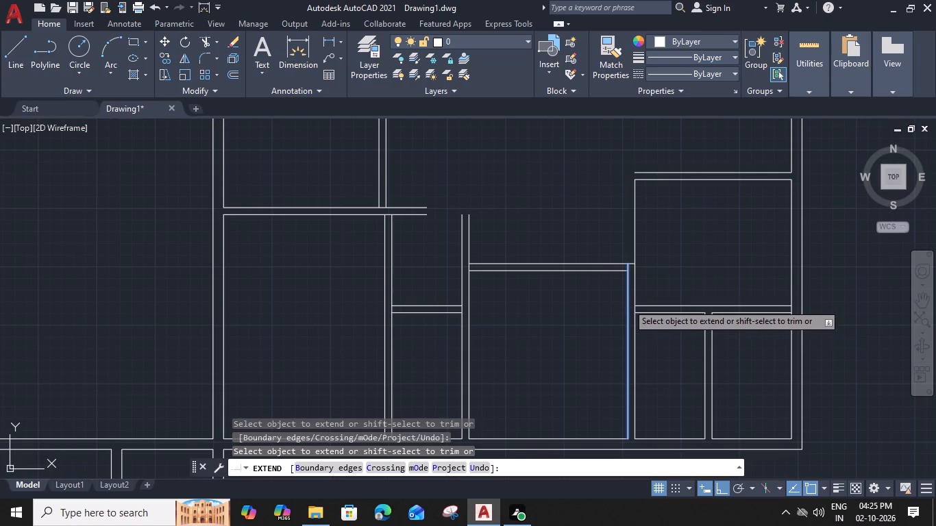
{"action": "left_click", "coordinate": [634, 202]}
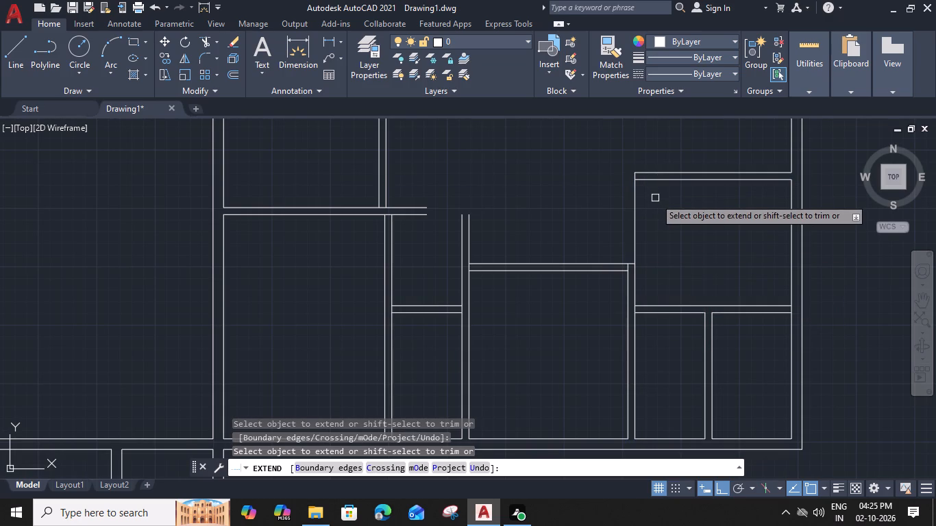
{"action": "key", "text": "Escape"}
Fillet the west line of the wide room's east partition to the northernmost cross wall's upper line with zero radius.
{"action": "type", "text": "F"}
{"action": "key", "text": "space"}
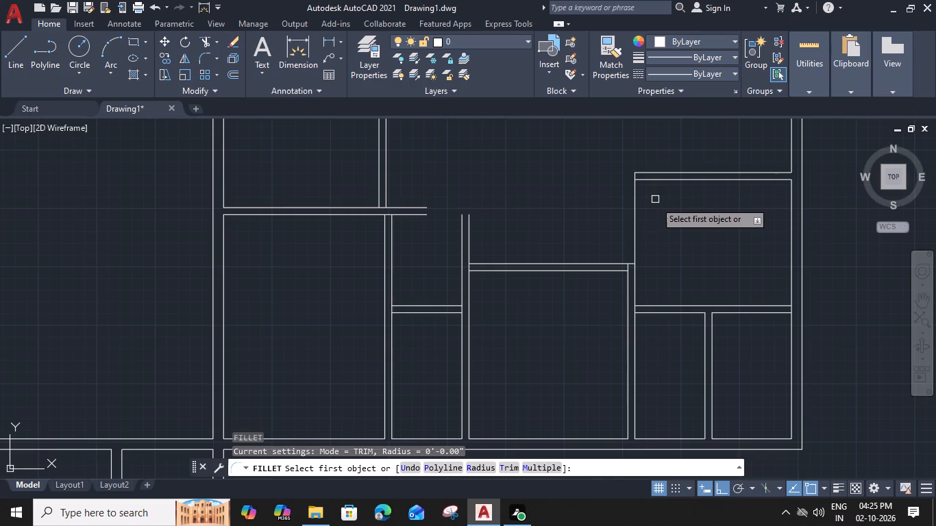
{"action": "left_click", "coordinate": [627, 286]}
{"action": "left_click", "coordinate": [667, 172]}
{"action": "key", "text": "Escape"}
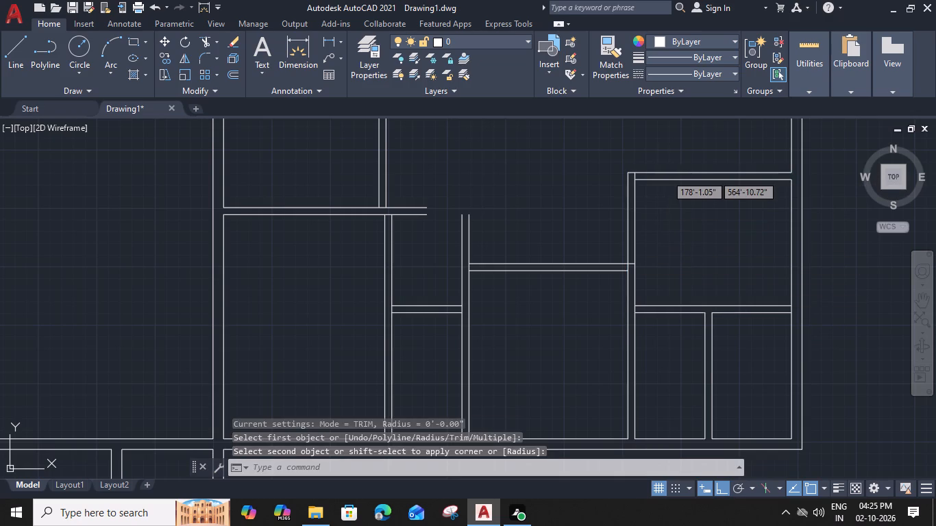
Trim the wide room's east partition line stubs inside the wall thickness at the northernmost cross wall corner and the wide room's cross-wall junction.
{"action": "type", "text": "TR"}
{"action": "key", "text": "space"}
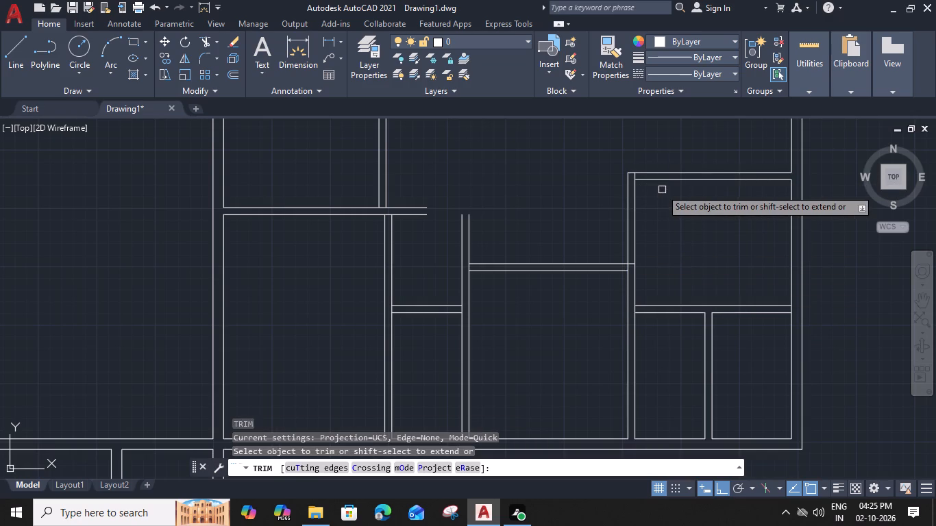
{"action": "scroll", "coordinate": [630, 184], "scroll_direction": "up", "scroll_amount": 2}
{"action": "left_click", "coordinate": [642, 162]}
{"action": "scroll", "coordinate": [639, 177], "scroll_direction": "down", "scroll_amount": 2}
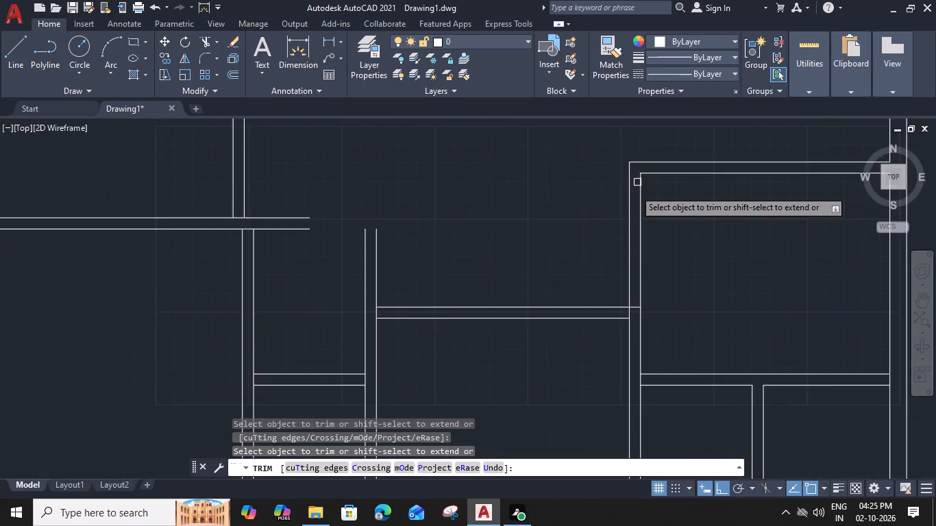
{"action": "scroll", "coordinate": [629, 292], "scroll_direction": "up", "scroll_amount": 2}
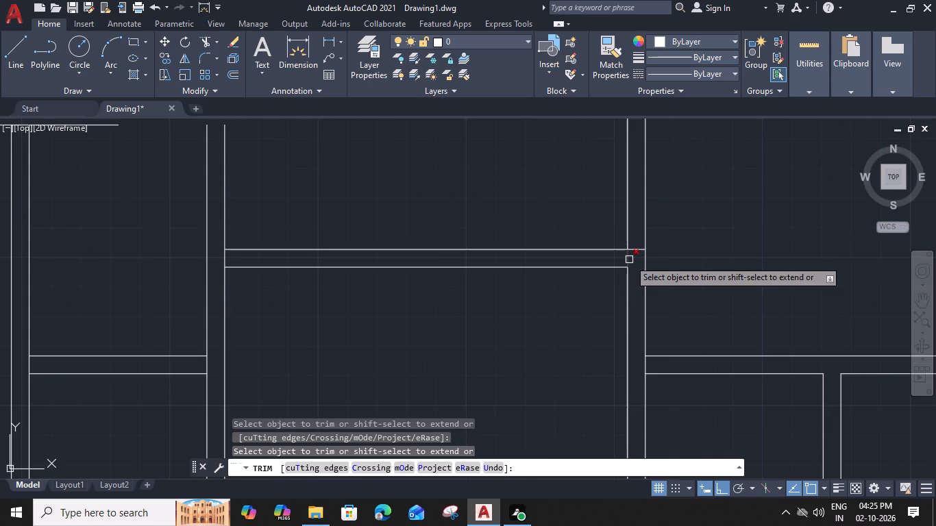
{"action": "left_click", "coordinate": [629, 260]}
{"action": "key", "text": "Escape"}
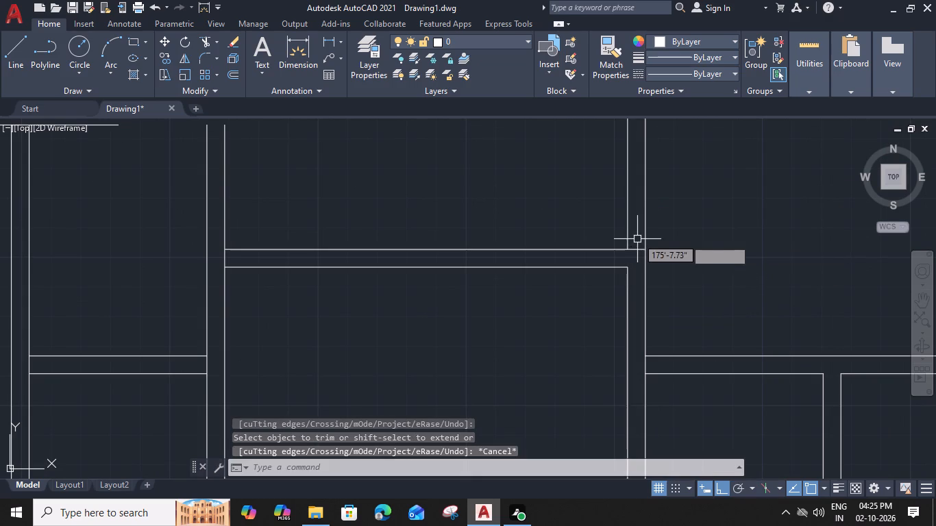
Draw a closing line across the partition just south of the northernmost cross wall's corner, and trim both partition lines from it to the wide room's cross wall.
{"action": "middle_click_drag", "start_coordinate": [644, 199], "coordinate": [630, 373]}
{"action": "type", "text": "L"}
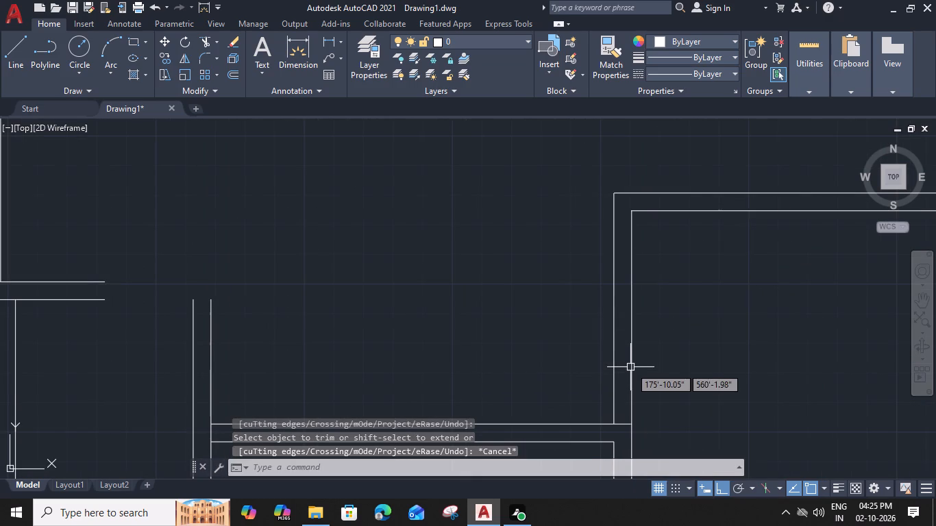
{"action": "key", "text": "space"}
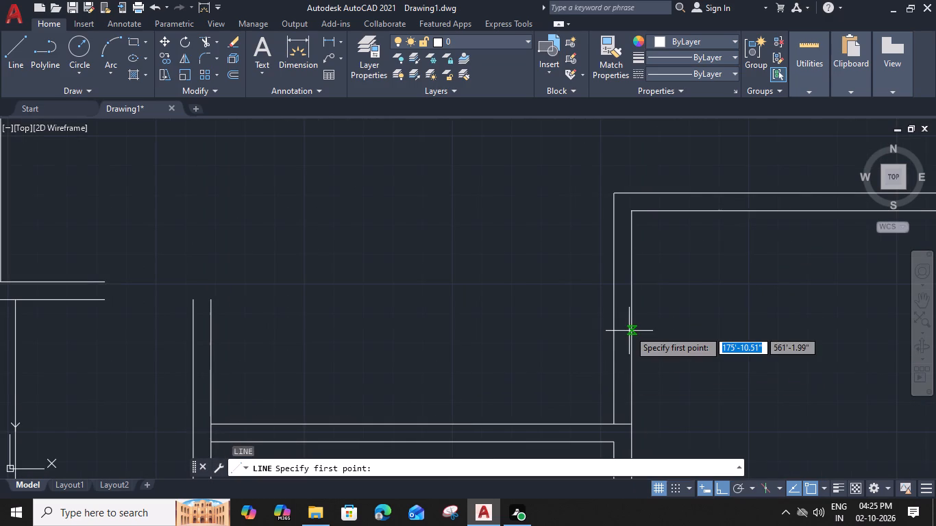
{"action": "left_click", "coordinate": [632, 278]}
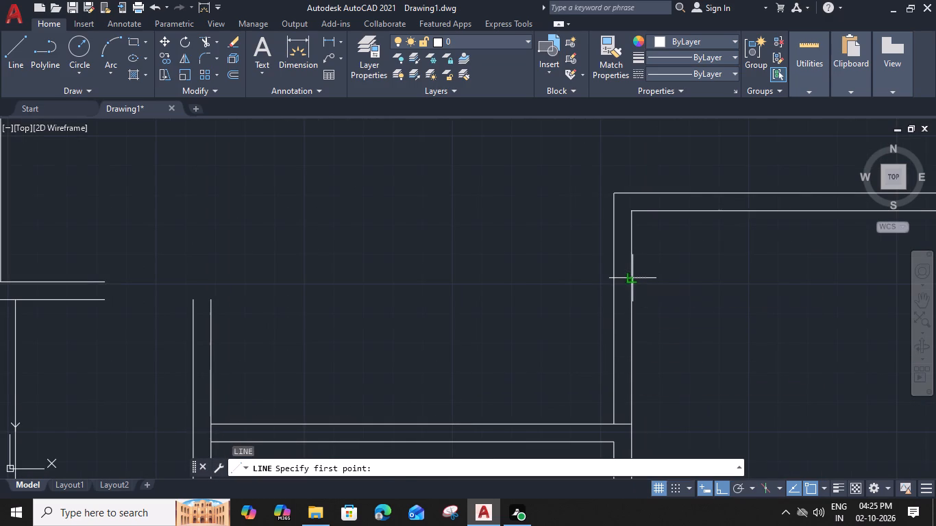
{"action": "left_click", "coordinate": [613, 279]}
{"action": "key", "text": "Escape"}
{"action": "type", "text": "TR"}
{"action": "key", "text": "space"}
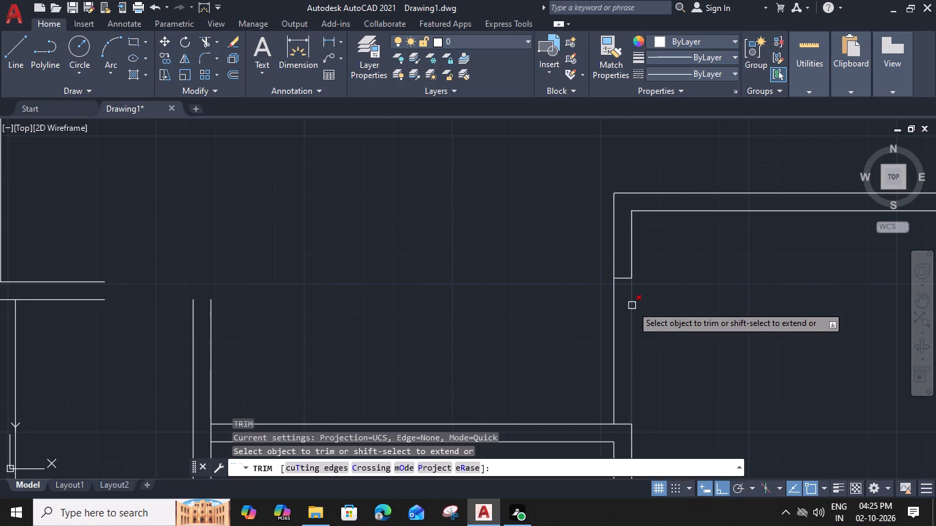
{"action": "left_click", "coordinate": [632, 305]}
{"action": "left_click", "coordinate": [617, 300]}
{"action": "key", "text": "Escape"}
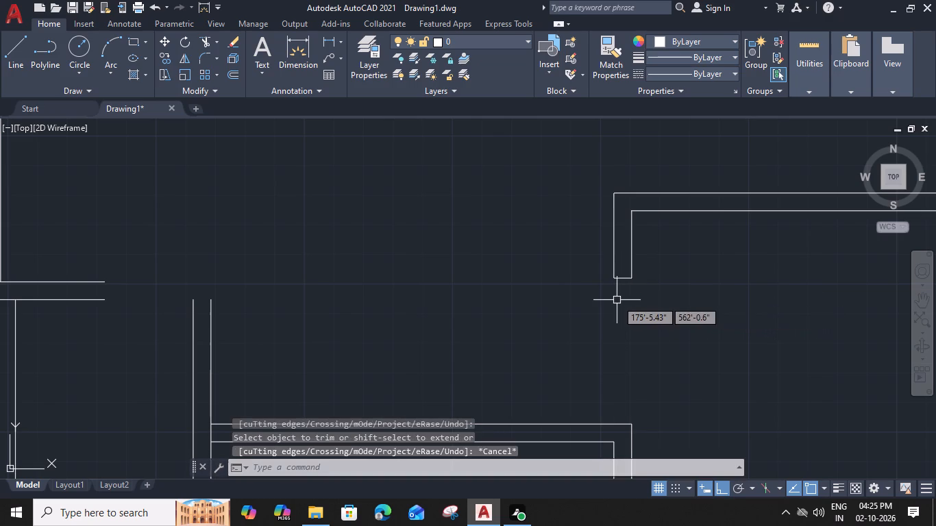
Extend the northwest room's east partition line to its south cross wall's lower line, and trim both cross-wall lines projecting east of the partitions.
{"action": "scroll", "coordinate": [617, 300], "scroll_direction": "down", "scroll_amount": 3}
{"action": "middle_click_drag", "start_coordinate": [567, 333], "coordinate": [635, 316]}
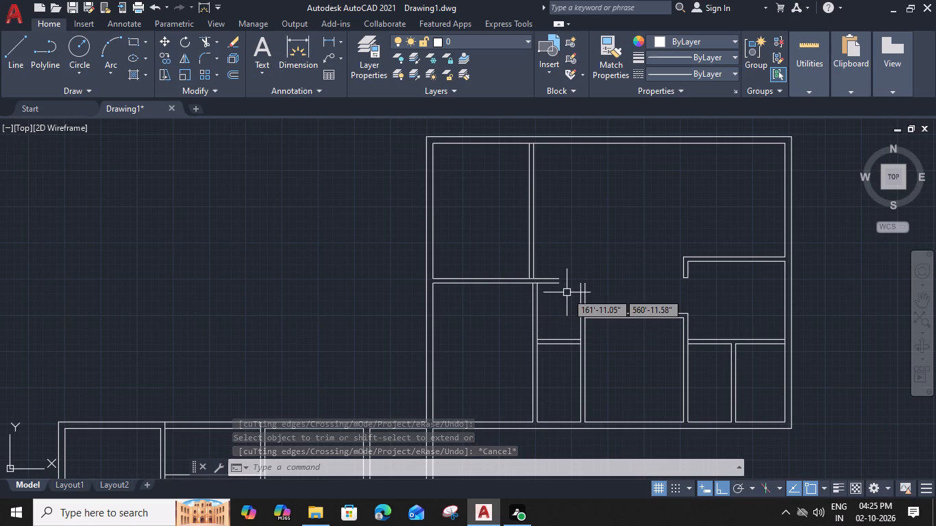
{"action": "type", "text": "EX"}
{"action": "key", "text": "space"}
{"action": "left_click", "coordinate": [535, 264]}
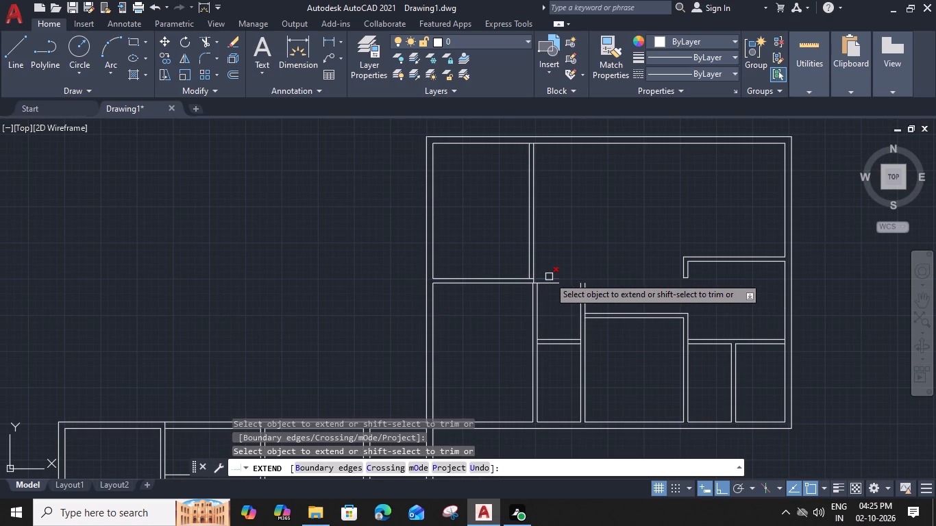
{"action": "left_click", "coordinate": [549, 277], "text": "shift"}
{"action": "left_click", "coordinate": [551, 284], "text": "shift"}
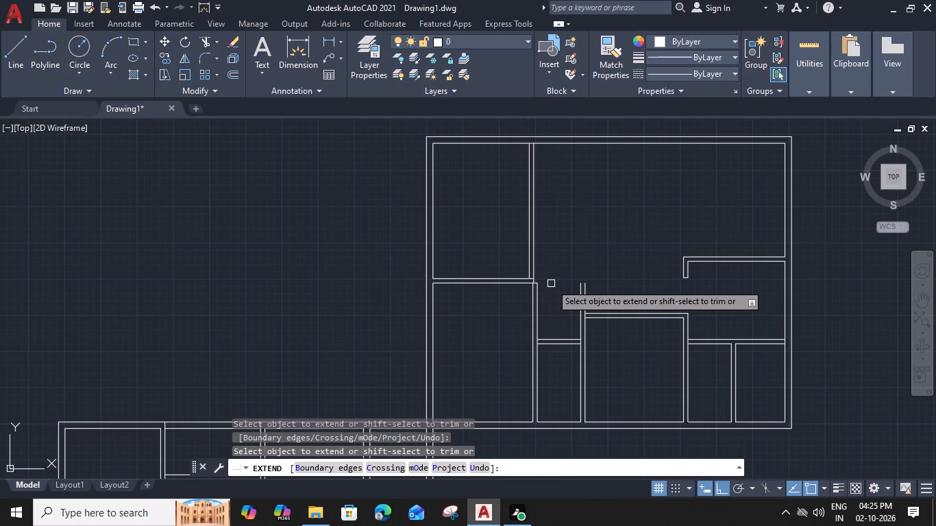
{"action": "scroll", "coordinate": [543, 276], "scroll_direction": "up", "scroll_amount": 4}
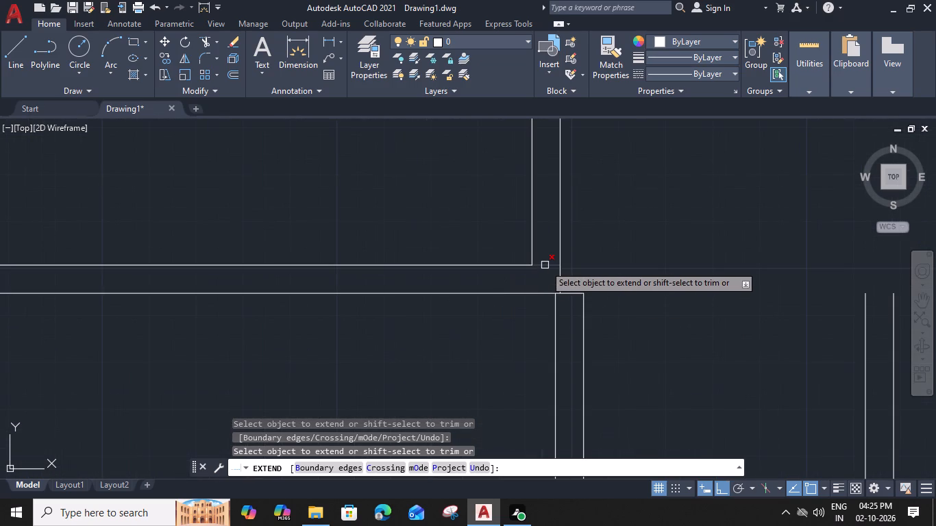
{"action": "scroll", "coordinate": [545, 265], "scroll_direction": "down", "scroll_amount": 3}
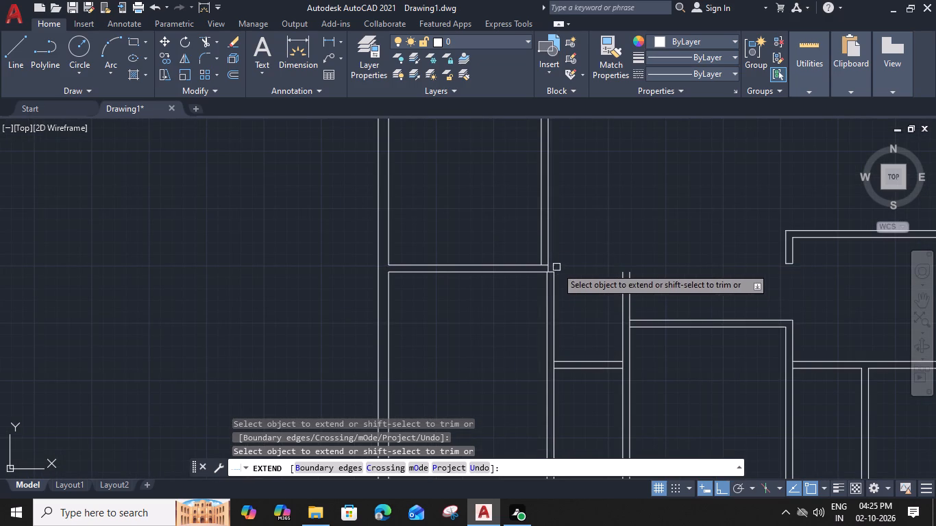
{"action": "middle_click_drag", "start_coordinate": [557, 254], "coordinate": [563, 262]}
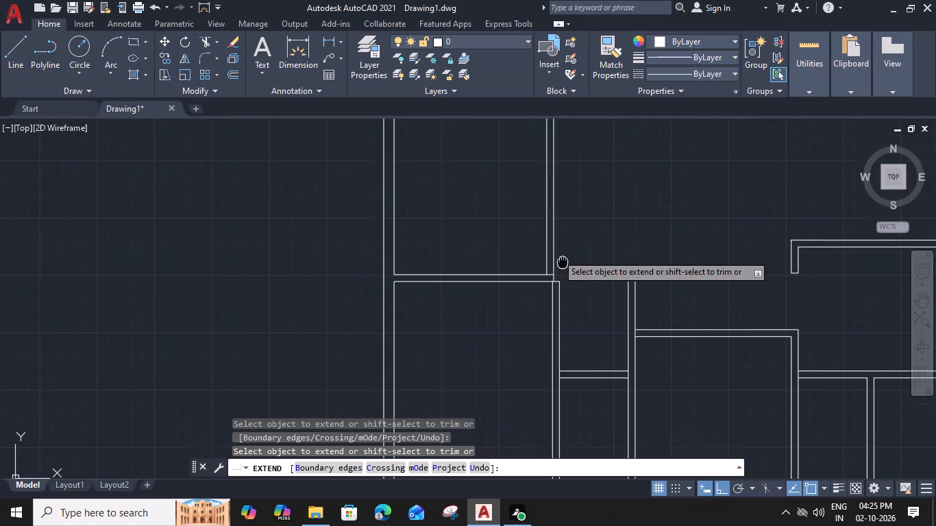
{"action": "middle_click_drag", "start_coordinate": [563, 262], "coordinate": [563, 255]}
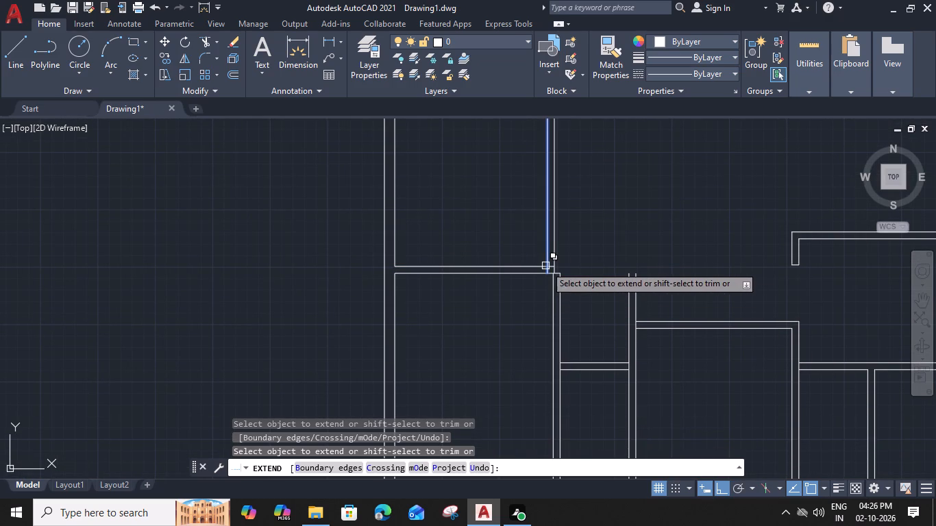
{"action": "left_click", "coordinate": [540, 266]}
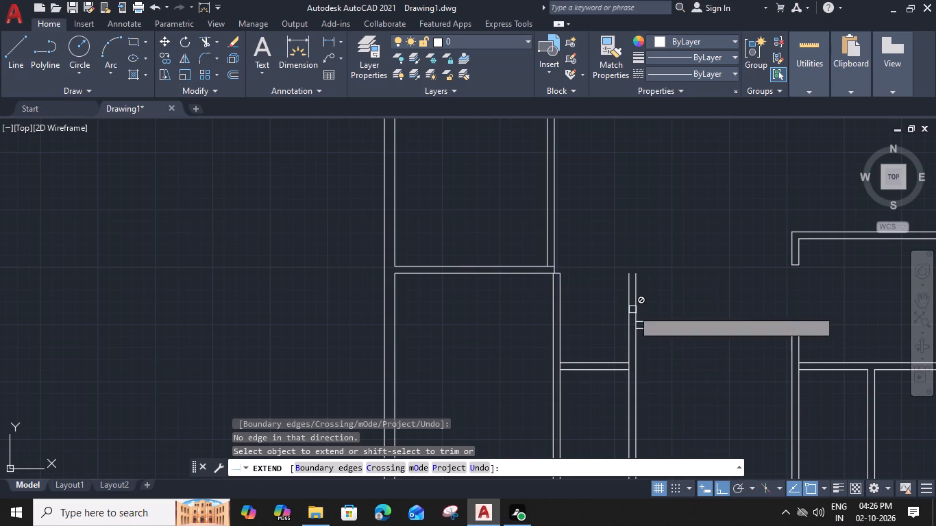
Extend the wide room's upper cross-wall line to its west partition's far line, and trim that partition's projecting lines and inner stub at the corner.
{"action": "left_click", "coordinate": [652, 321]}
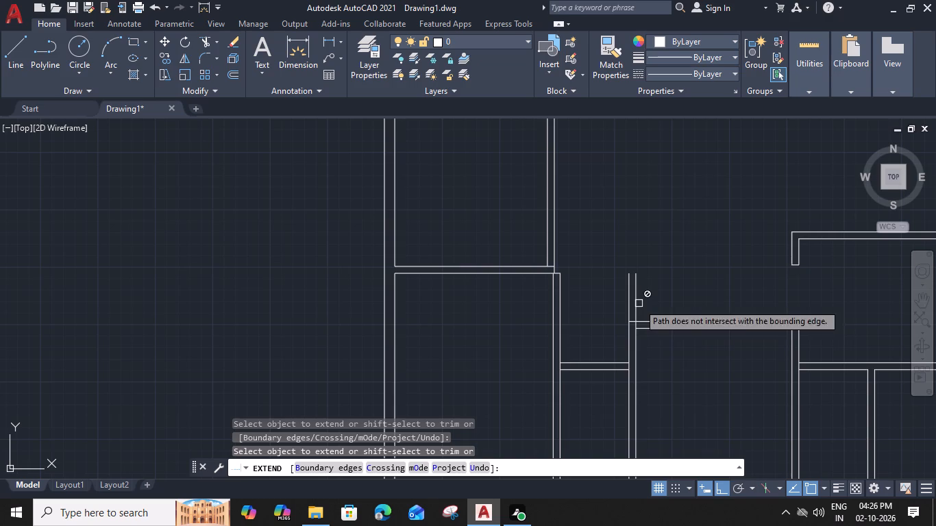
{"action": "left_click", "coordinate": [637, 301], "text": "shift"}
{"action": "left_click", "coordinate": [628, 300], "text": "shift"}
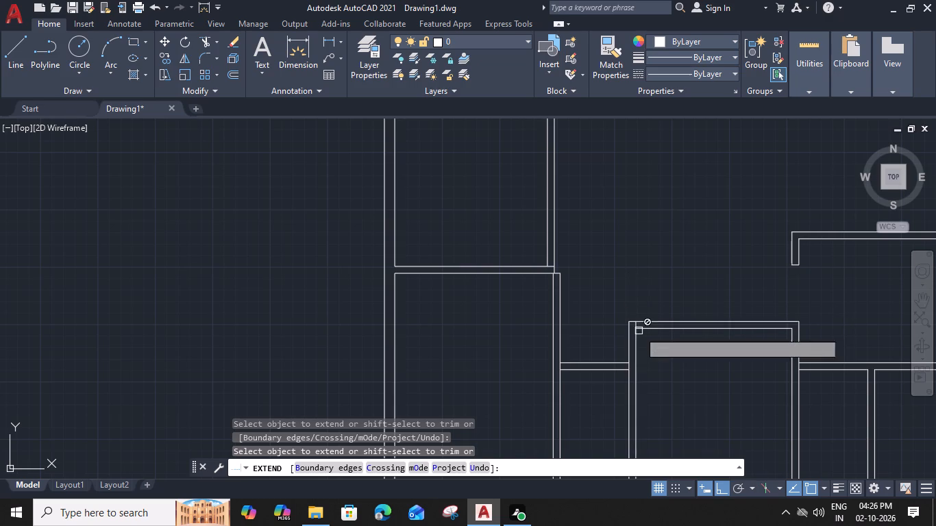
{"action": "scroll", "coordinate": [637, 324], "scroll_direction": "up", "scroll_amount": 2}
{"action": "left_click", "coordinate": [637, 327], "text": "shift"}
{"action": "scroll", "coordinate": [637, 327], "scroll_direction": "down", "scroll_amount": 3}
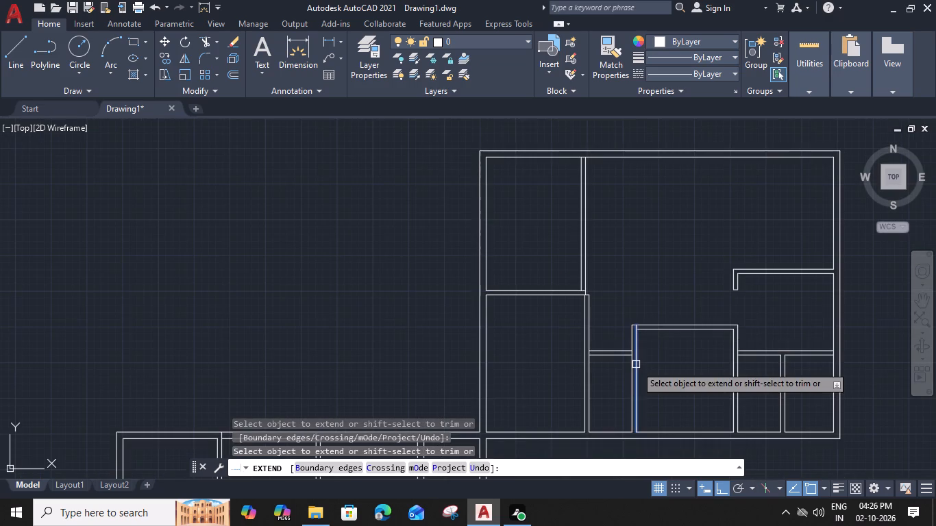
Trim the partition line segments closing both ends of the small room's cross wall, west of the wide room.
{"action": "scroll", "coordinate": [627, 350], "scroll_direction": "up", "scroll_amount": 4}
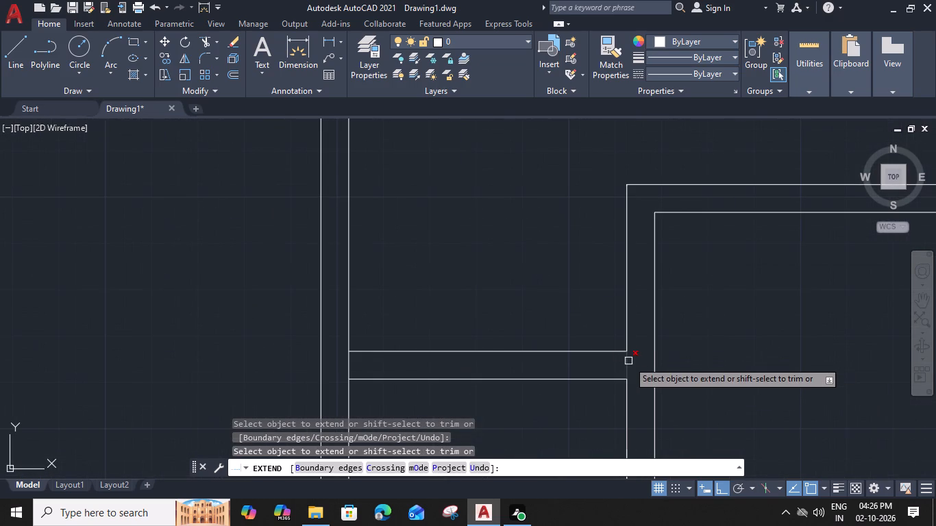
{"action": "left_click", "coordinate": [628, 361], "text": "shift"}
{"action": "left_click", "coordinate": [349, 365], "text": "shift"}
{"action": "scroll", "coordinate": [349, 365], "scroll_direction": "down", "scroll_amount": 1}
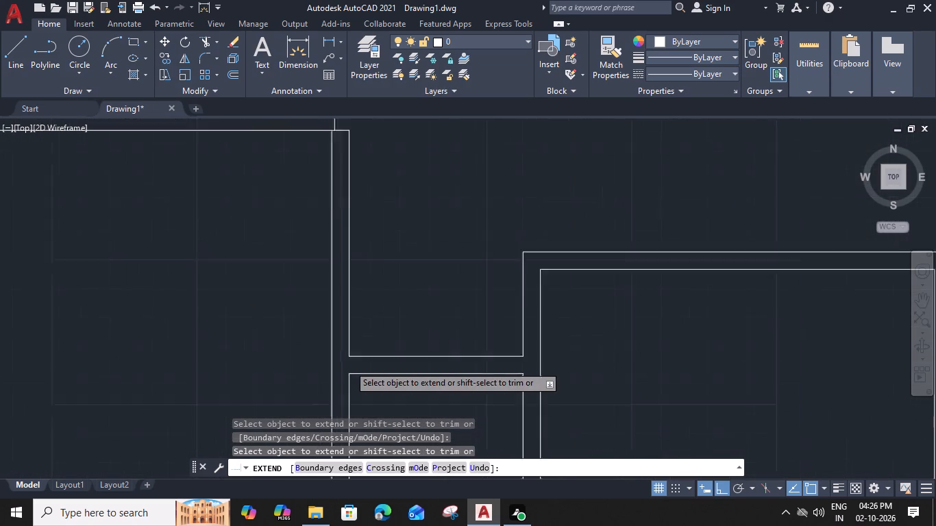
Extend the wide room's upper cross-wall line west across the small room to the next partition's east line.
{"action": "scroll", "coordinate": [349, 365], "scroll_direction": "down", "scroll_amount": 1}
{"action": "scroll", "coordinate": [534, 362], "scroll_direction": "down", "scroll_amount": 1}
{"action": "middle_click_drag", "start_coordinate": [534, 362], "coordinate": [659, 260]}
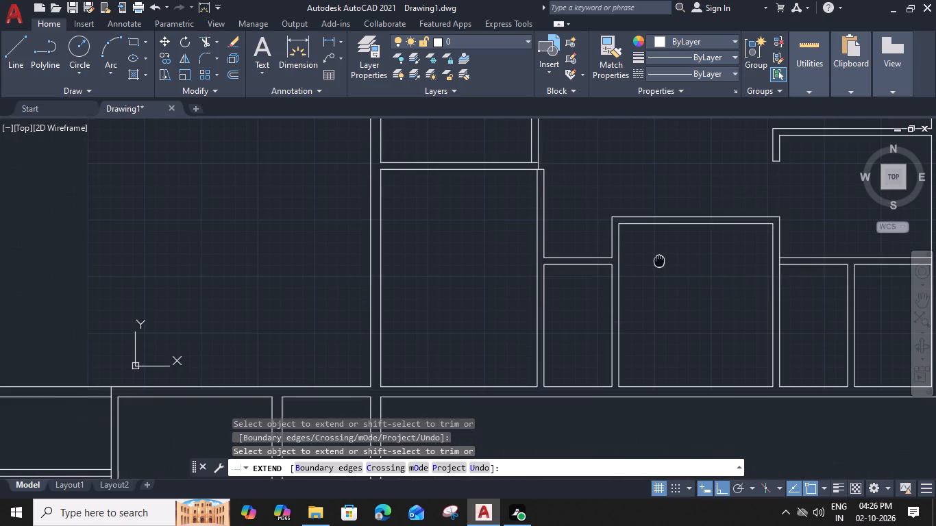
{"action": "scroll", "coordinate": [658, 266], "scroll_direction": "down", "scroll_amount": 1}
{"action": "middle_click_drag", "start_coordinate": [658, 266], "coordinate": [648, 352]}
{"action": "left_click", "coordinate": [639, 320]}
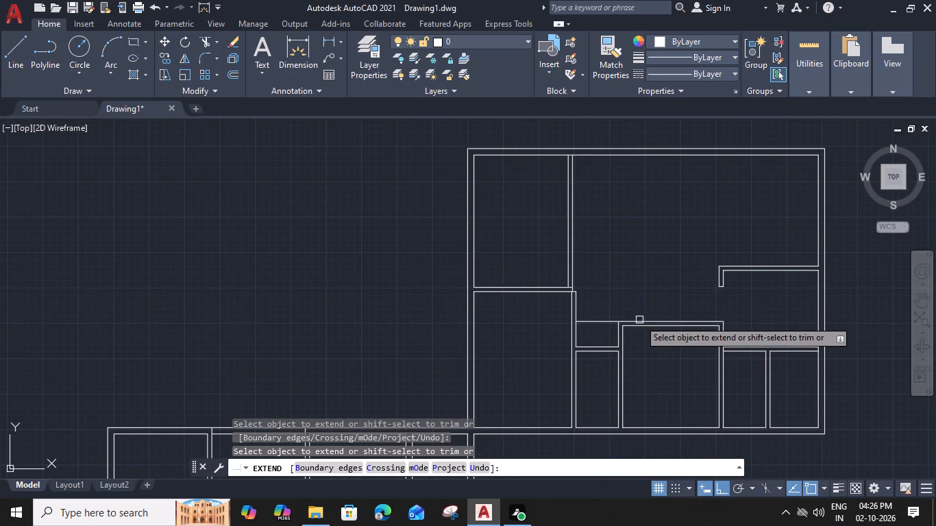
{"action": "middle_click_drag", "start_coordinate": [621, 285], "coordinate": [628, 301]}
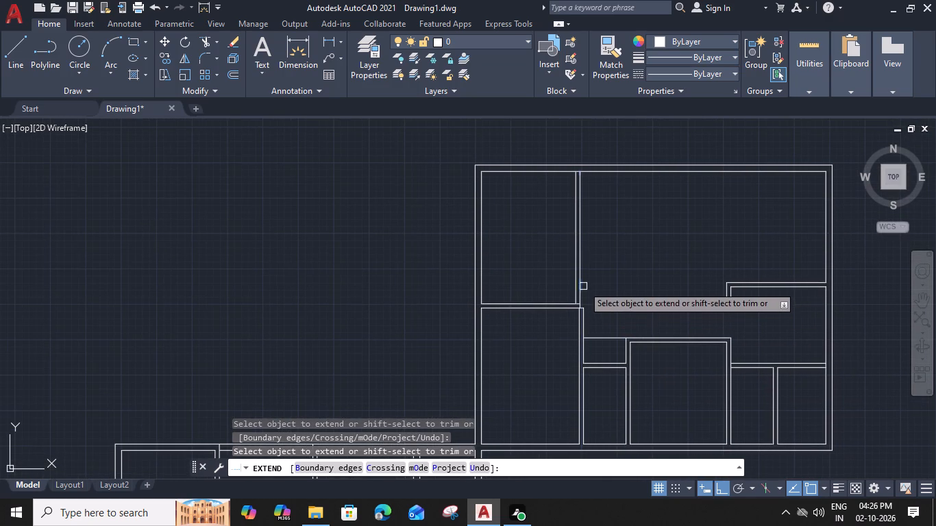
{"action": "key", "text": "Escape"}
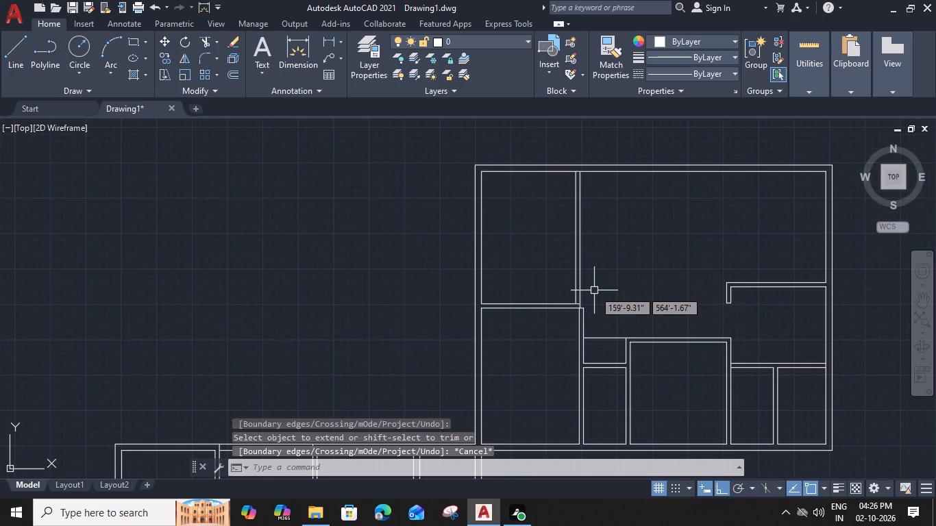
Trim the north outer wall's inner line between the two lines of the northwest room's east partition.
{"action": "type", "text": "TR"}
{"action": "key", "text": "space"}
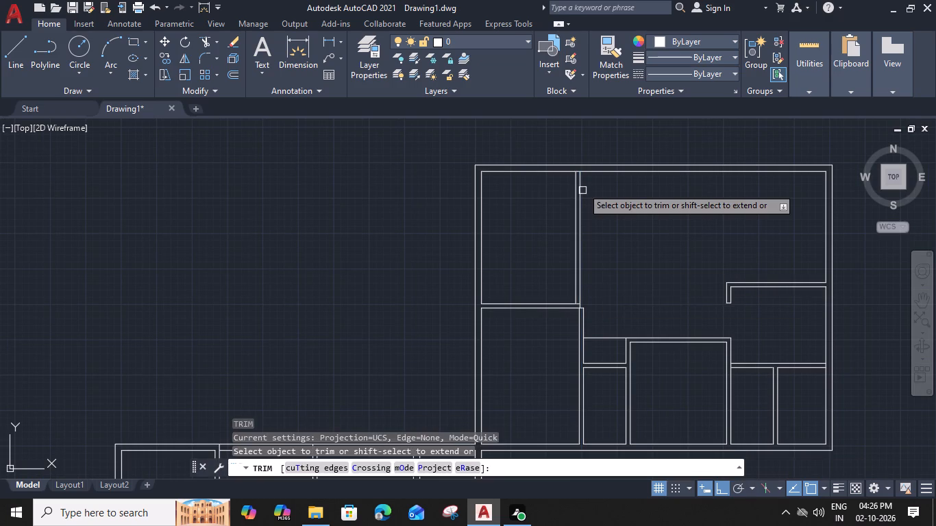
{"action": "scroll", "coordinate": [579, 166], "scroll_direction": "up", "scroll_amount": 3}
{"action": "left_click", "coordinate": [574, 191]}
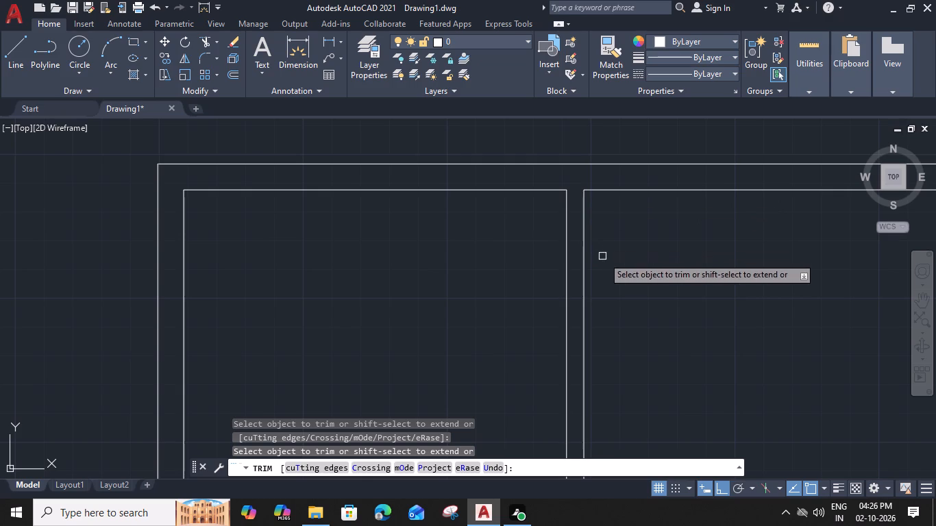
{"action": "key", "text": "Escape"}
{"action": "scroll", "coordinate": [615, 307], "scroll_direction": "down", "scroll_amount": 2}
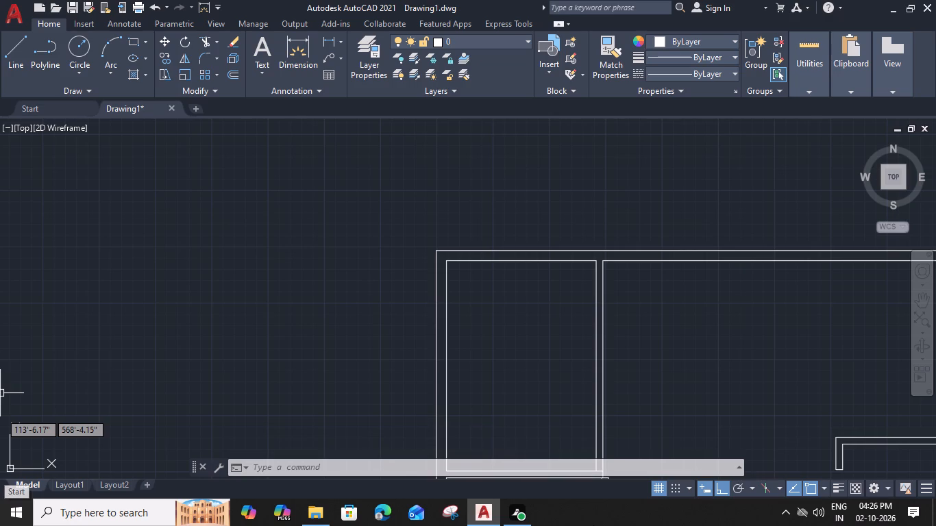
Offset the upper line of the northwest room's south cross wall 4'5" to the north.
{"action": "middle_click_drag", "start_coordinate": [585, 373], "coordinate": [529, 249]}
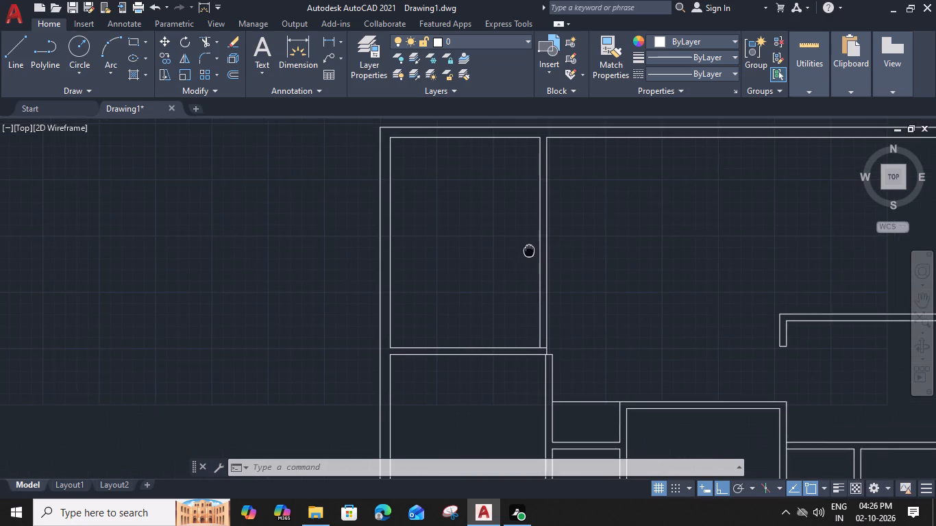
{"action": "scroll", "coordinate": [548, 326], "scroll_direction": "up", "scroll_amount": 1}
{"action": "left_click", "coordinate": [524, 362]}
{"action": "key", "text": "o"}
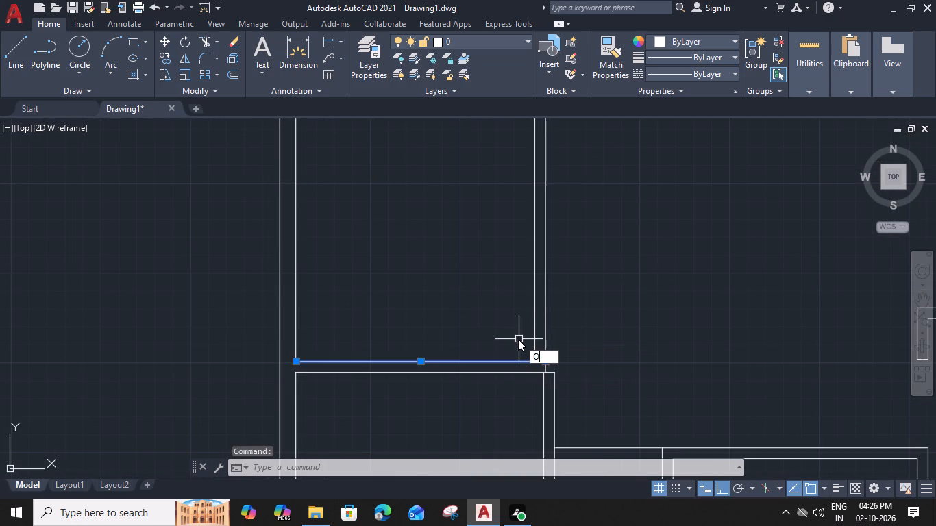
{"action": "key", "text": "space"}
{"action": "type", "text": "4'"}
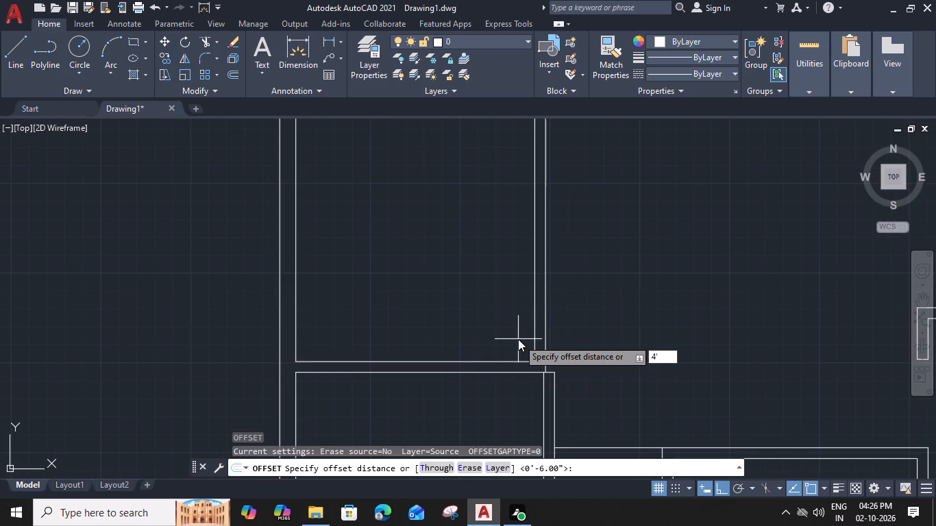
{"action": "type", "text": "5\""}
{"action": "key", "text": "Return"}
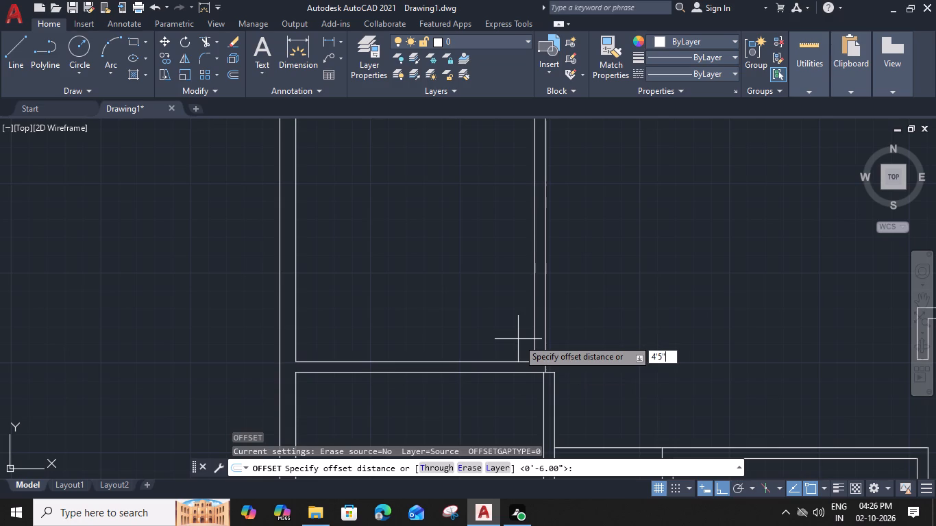
{"action": "left_click", "coordinate": [516, 331]}
{"action": "key", "text": "Escape"}
Trim the offset line to a cap across the northwest room's east partition, and remove both partition lines south of it to form an opening.
{"action": "type", "text": "TR"}
{"action": "key", "text": "space"}
{"action": "left_click", "coordinate": [502, 266]}
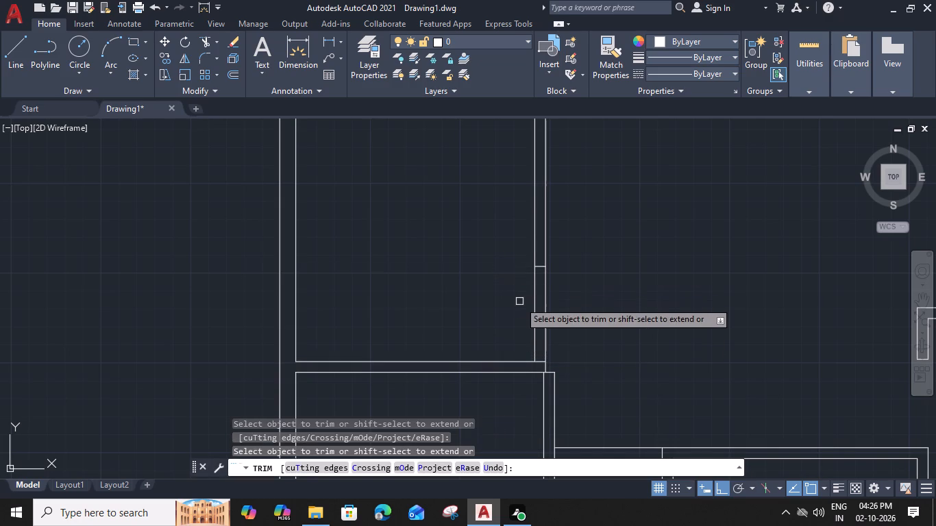
{"action": "left_click", "coordinate": [537, 308]}
{"action": "left_click", "coordinate": [545, 312]}
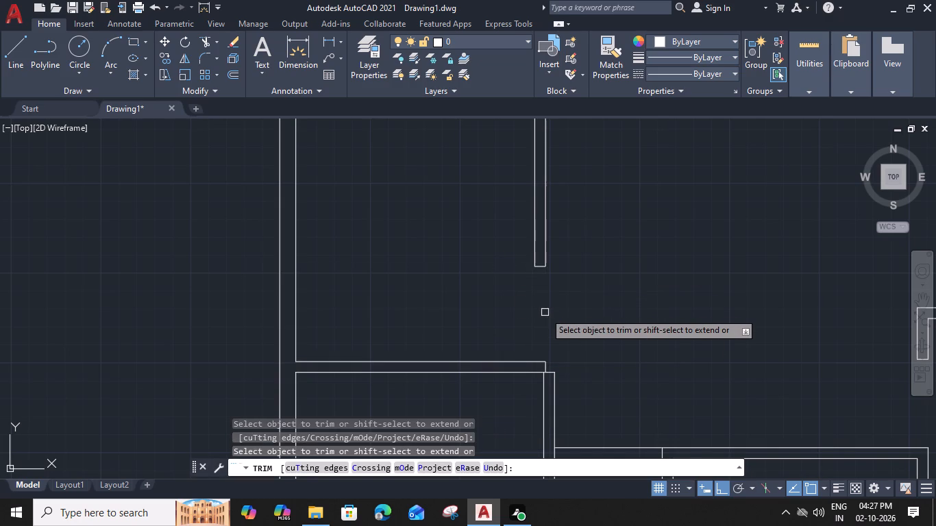
Fillet the northwest room's south cross wall upper line with the east line of the partition below into a square corner.
{"action": "scroll", "coordinate": [556, 384], "scroll_direction": "up", "scroll_amount": 2}
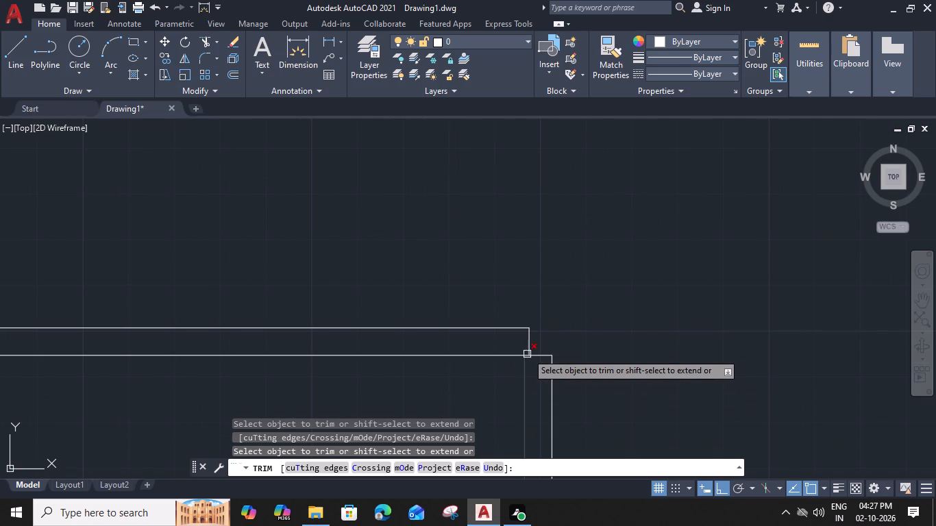
{"action": "key", "text": "Escape"}
{"action": "type", "text": "F"}
{"action": "key", "text": "space"}
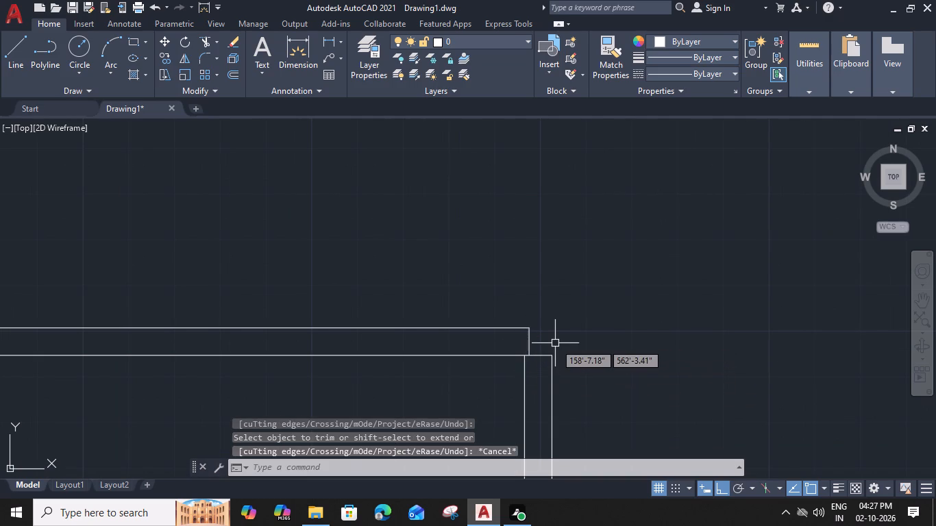
{"action": "left_click", "coordinate": [552, 369]}
{"action": "left_click", "coordinate": [506, 329]}
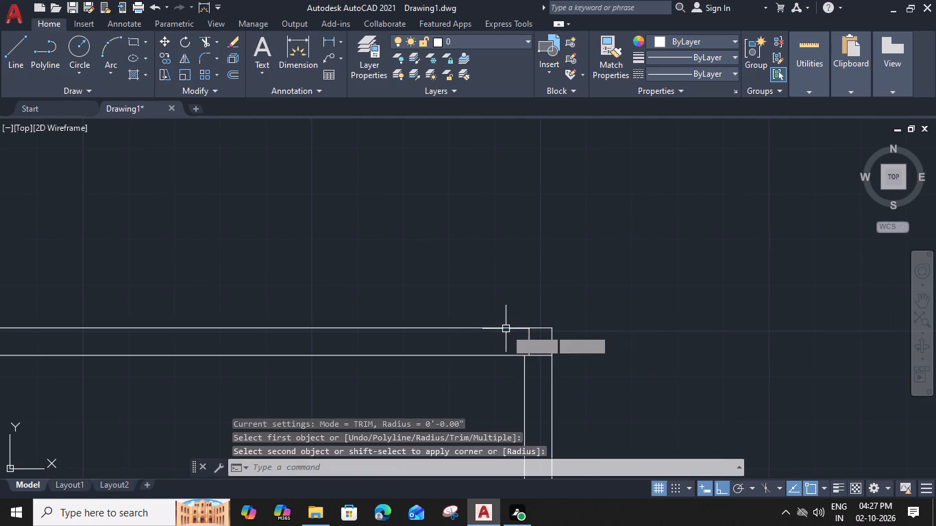
Trim the cross wall's lower line and the leftover vertical stub inside that wall corner.
{"action": "key", "text": "Escape"}
{"action": "type", "text": "TR"}
{"action": "key", "text": "space"}
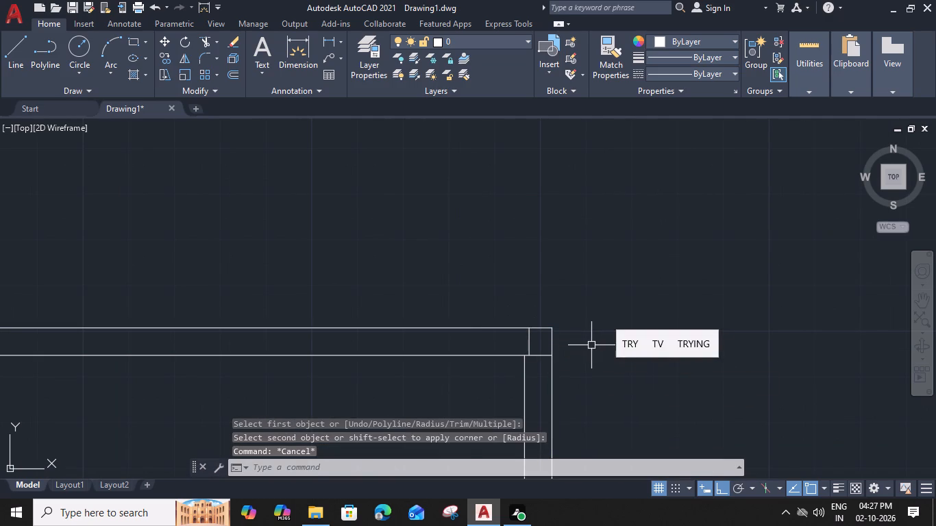
{"action": "left_click", "coordinate": [541, 355]}
{"action": "left_click", "coordinate": [531, 347]}
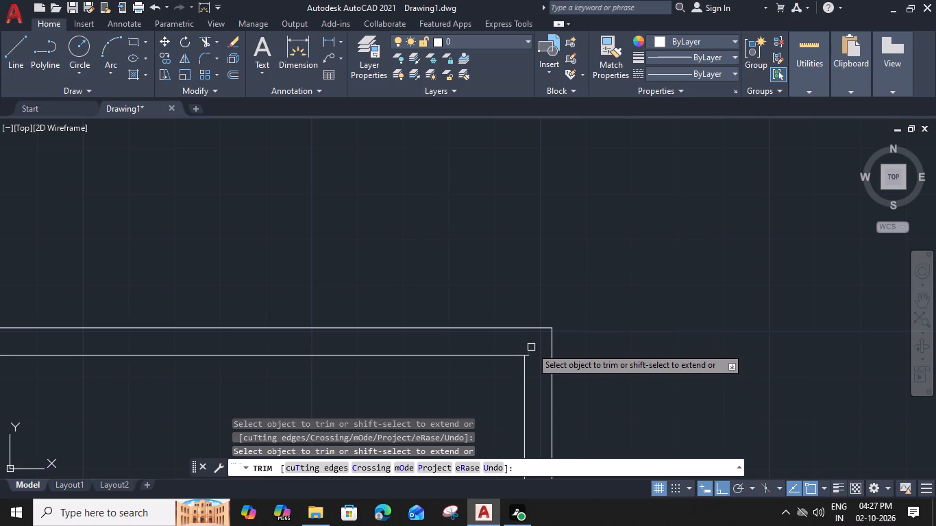
{"action": "left_click", "coordinate": [532, 356]}
{"action": "key", "text": "Escape"}
Offset the east outer wall's inner line 11' west, and offset that new line 6" west to form a partition.
{"action": "scroll", "coordinate": [549, 345], "scroll_direction": "down", "scroll_amount": 3}
{"action": "middle_click_drag", "start_coordinate": [626, 345], "coordinate": [541, 390]}
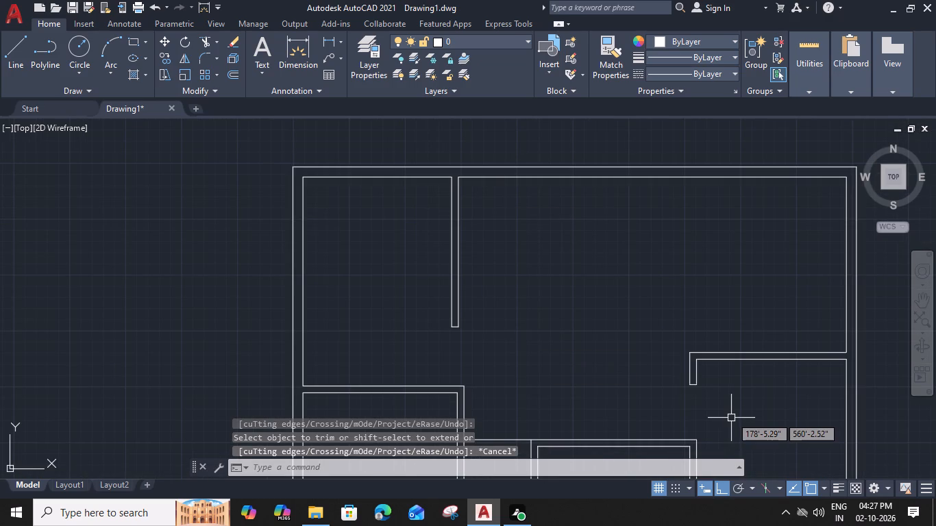
{"action": "left_click", "coordinate": [777, 353]}
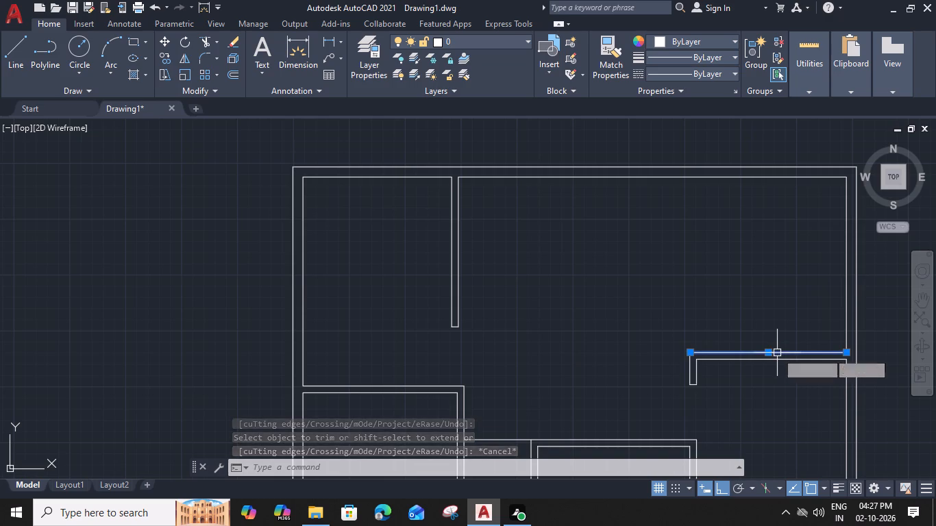
{"action": "key", "text": "Escape"}
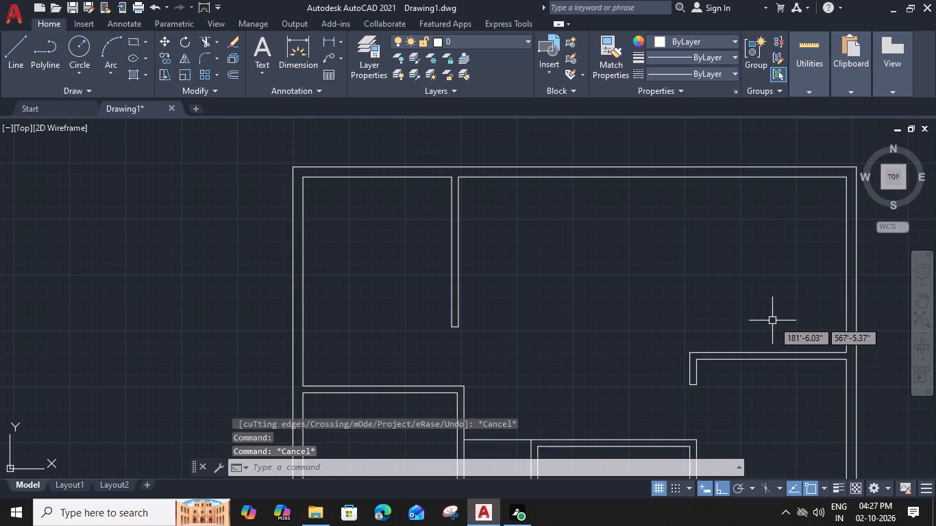
{"action": "left_click", "coordinate": [846, 286]}
{"action": "type", "text": "O"}
{"action": "key", "text": "space"}
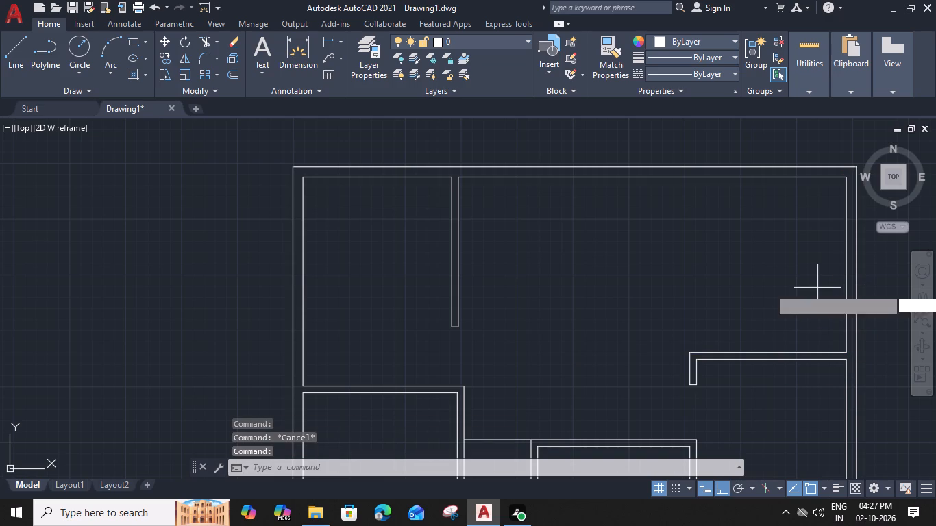
{"action": "key", "text": "1"}
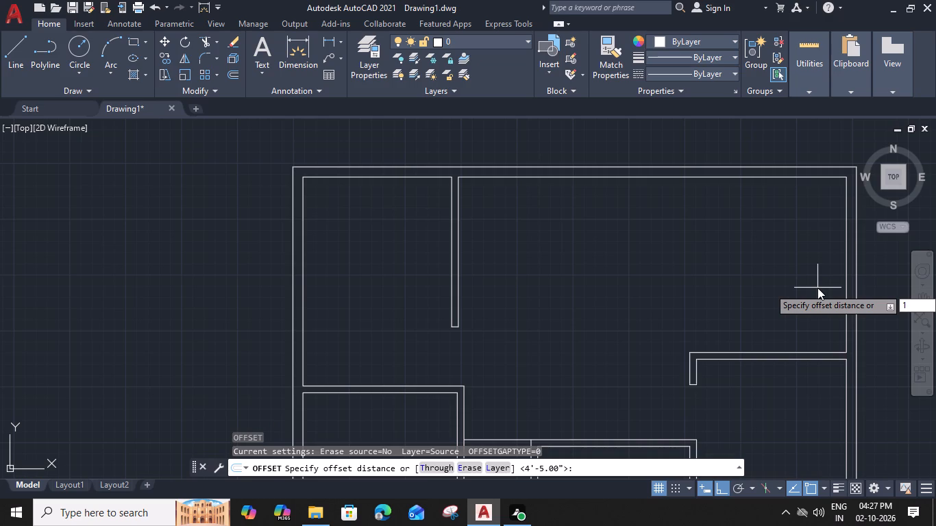
{"action": "key", "text": "1"}
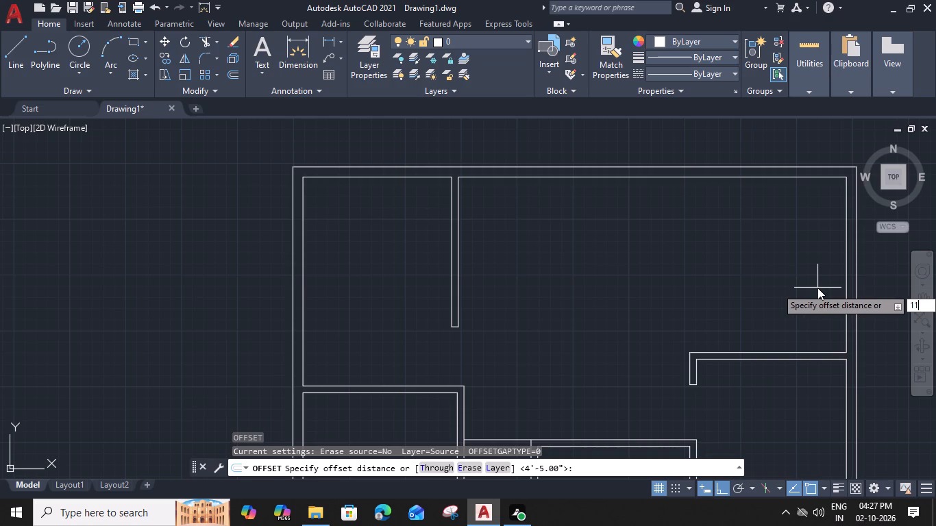
{"action": "type", "text": "'"}
{"action": "key", "text": "space"}
{"action": "left_click", "coordinate": [817, 288]}
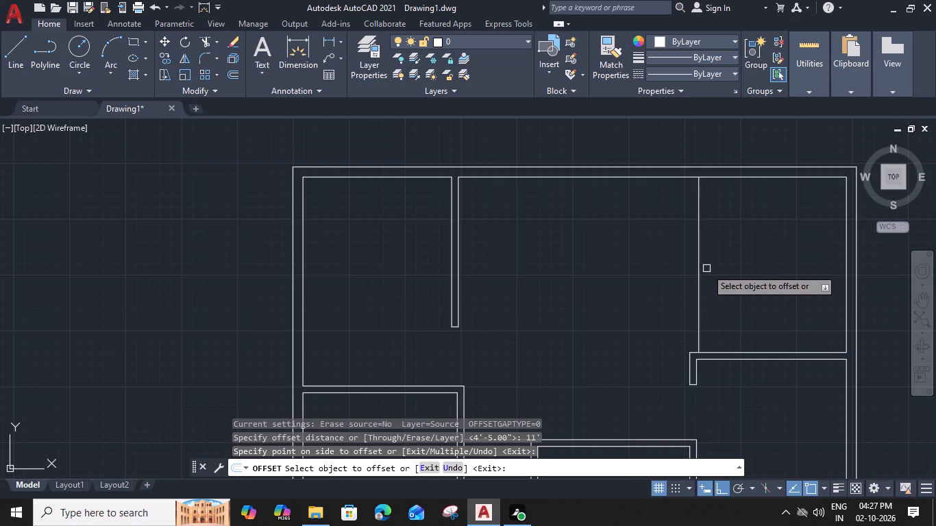
{"action": "left_click", "coordinate": [699, 259]}
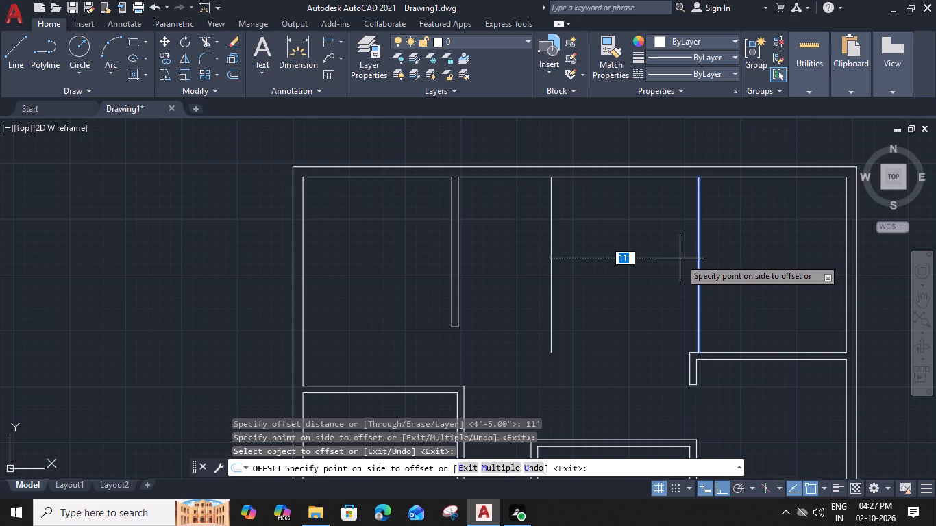
{"action": "type", "text": "6\""}
{"action": "key", "text": "Return"}
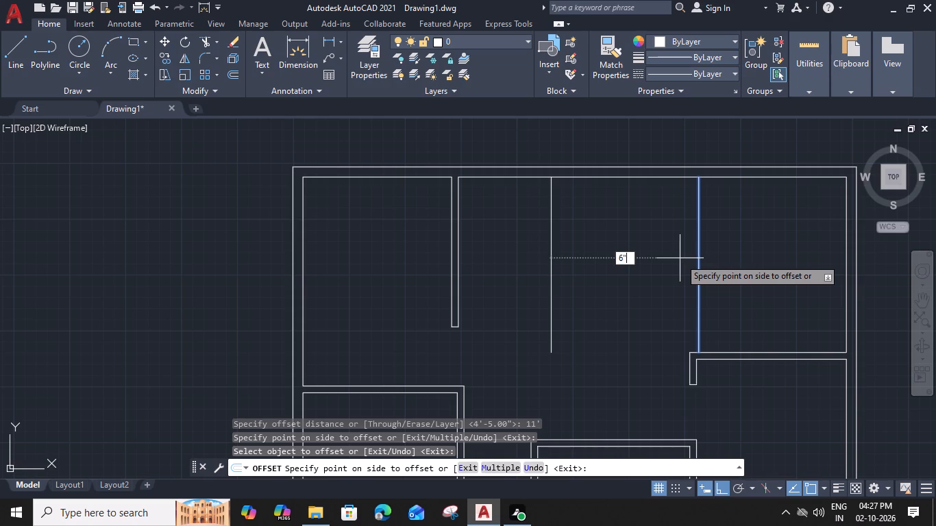
Offset the new partition's west line 5' west, and offset the resulting line 6" west to form a second partition.
{"action": "left_click", "coordinate": [691, 264]}
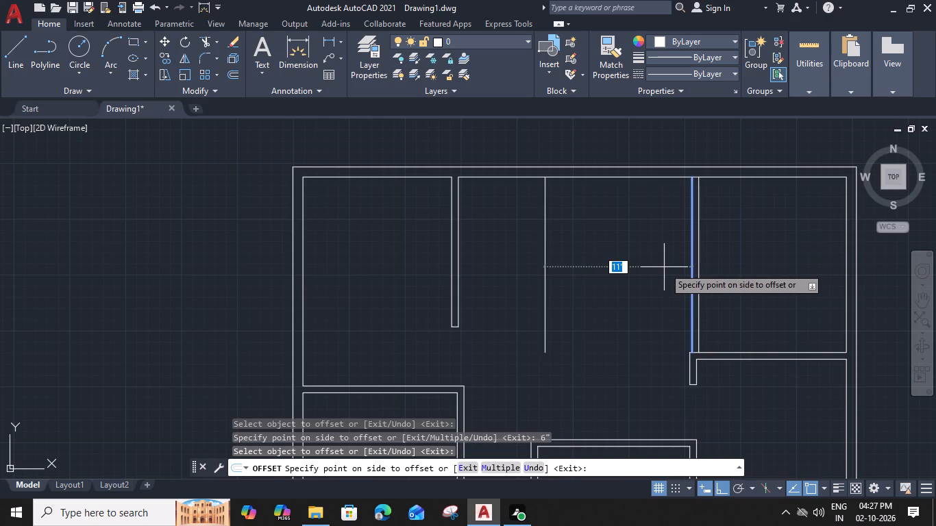
{"action": "type", "text": "5'"}
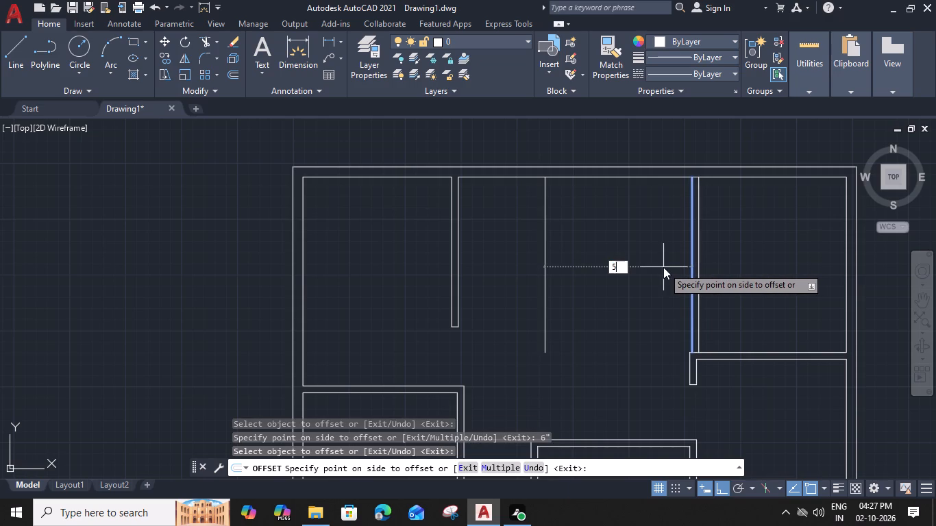
{"action": "key", "text": "space"}
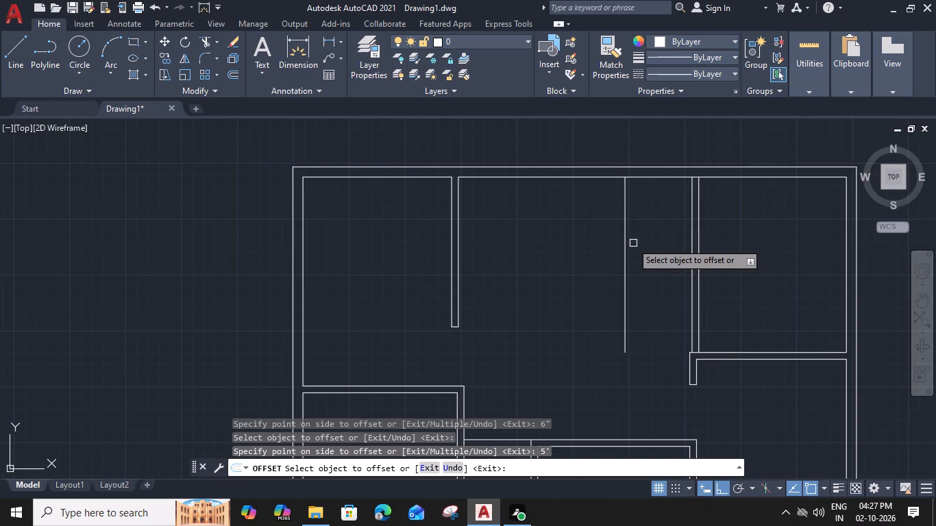
{"action": "left_click", "coordinate": [626, 241]}
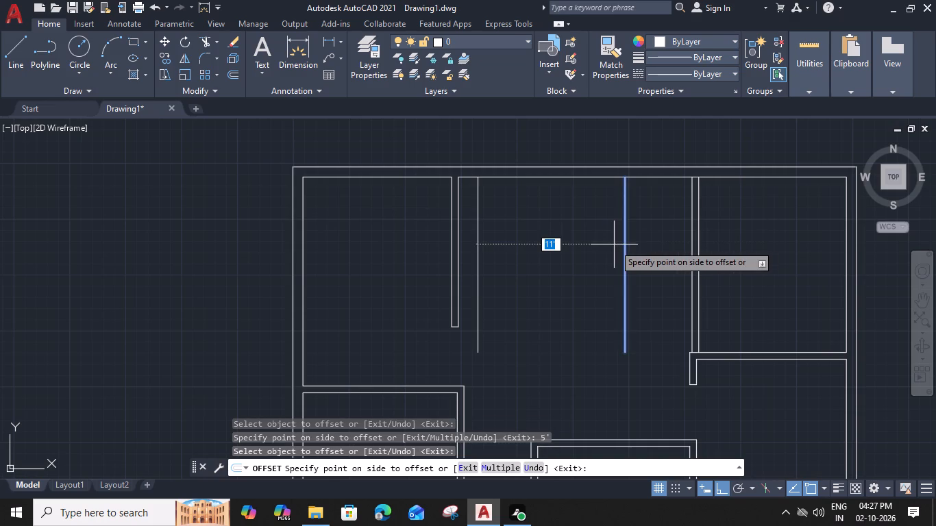
{"action": "type", "text": "6\""}
{"action": "key", "text": "Return"}
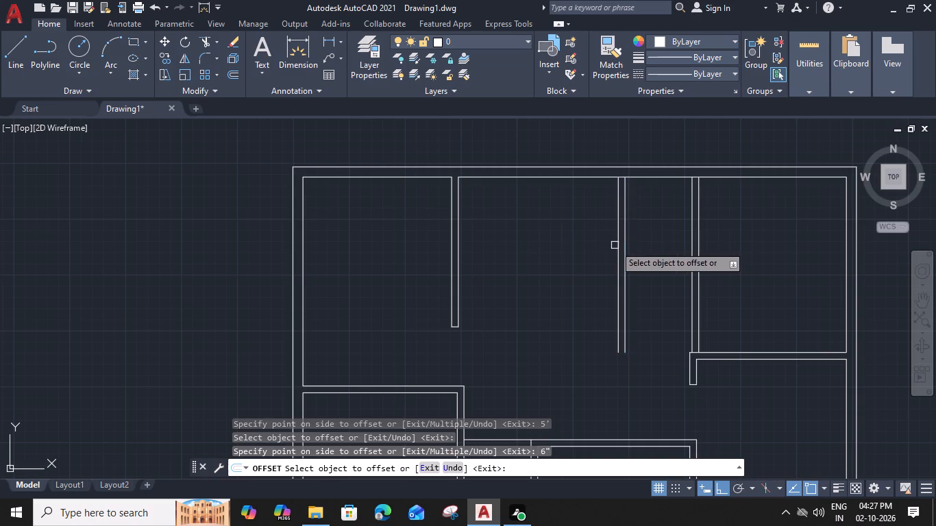
{"action": "key", "text": "Escape"}
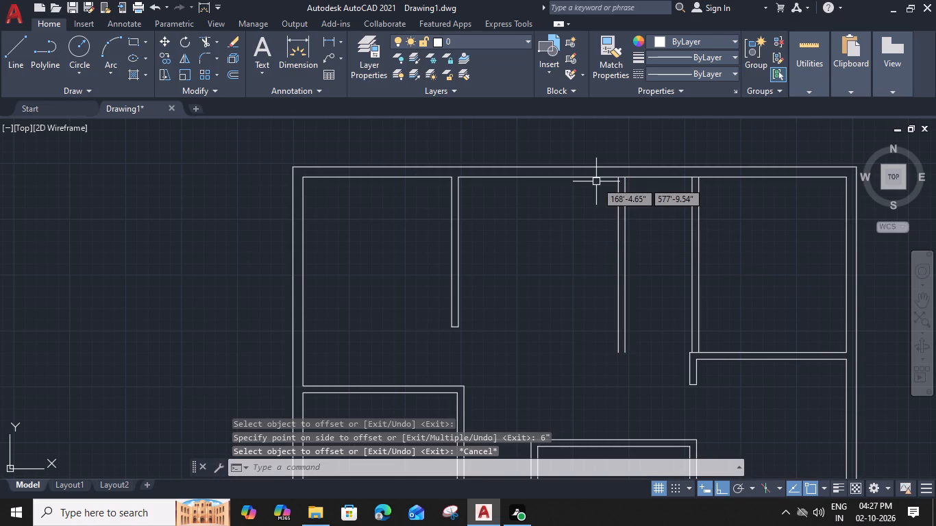
Trim the north wall's inner line across both new partitions, and extend the second partition's west line and northwest partition's east line to the outer line.
{"action": "type", "text": "TR"}
{"action": "key", "text": "space"}
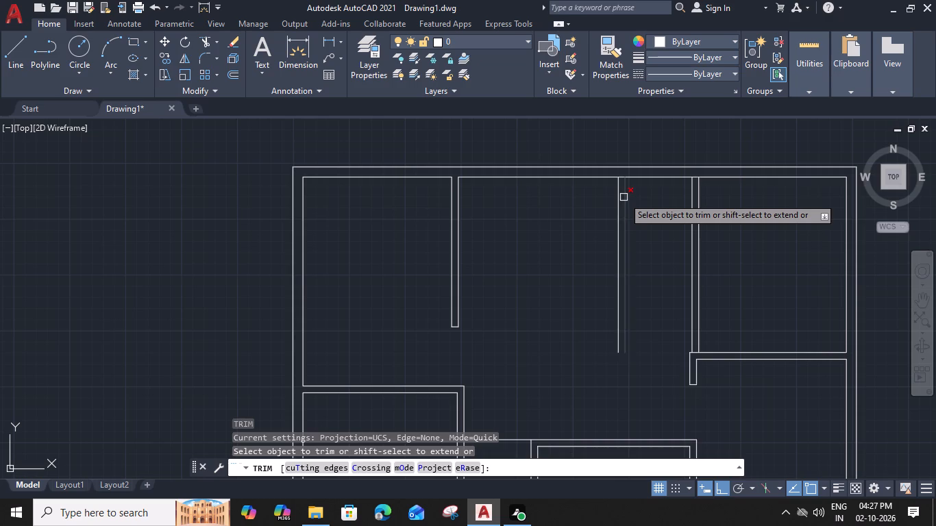
{"action": "left_click", "coordinate": [617, 195], "text": "shift"}
{"action": "scroll", "coordinate": [623, 164], "scroll_direction": "up", "scroll_amount": 2}
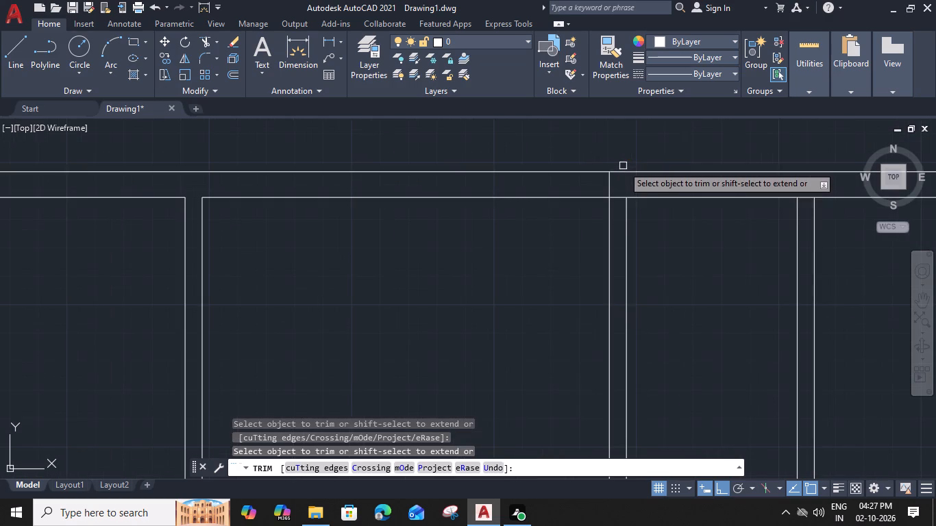
{"action": "left_click", "coordinate": [619, 196]}
{"action": "left_click", "coordinate": [809, 199]}
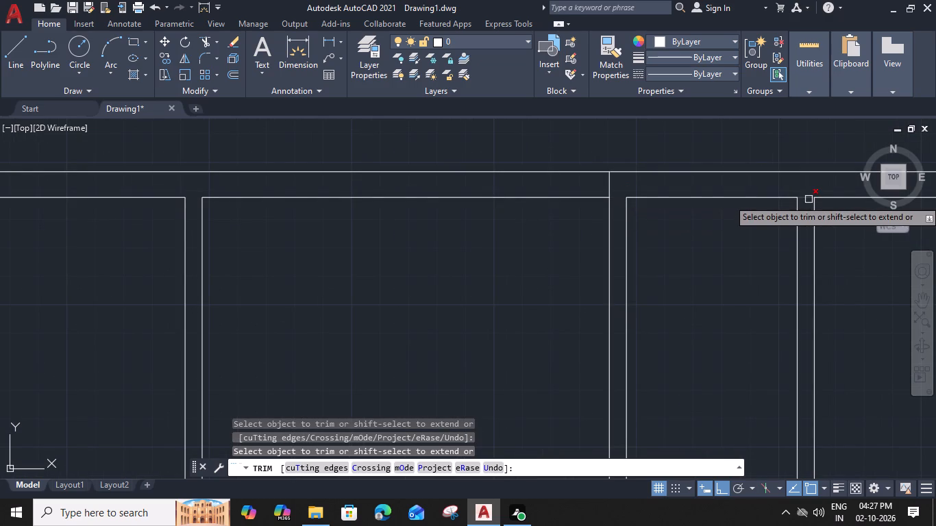
{"action": "scroll", "coordinate": [785, 199], "scroll_direction": "down", "scroll_amount": 2}
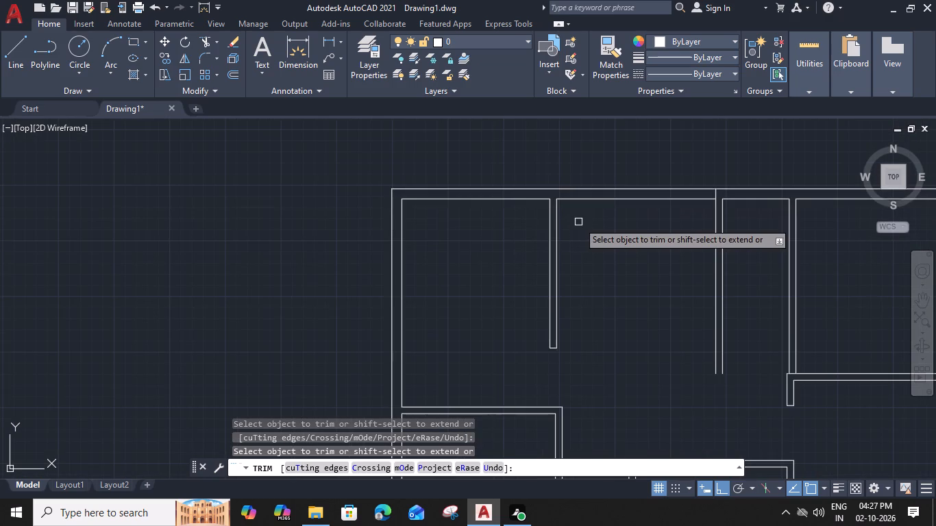
{"action": "left_click", "coordinate": [560, 212], "text": "shift"}
{"action": "key", "text": "Escape"}
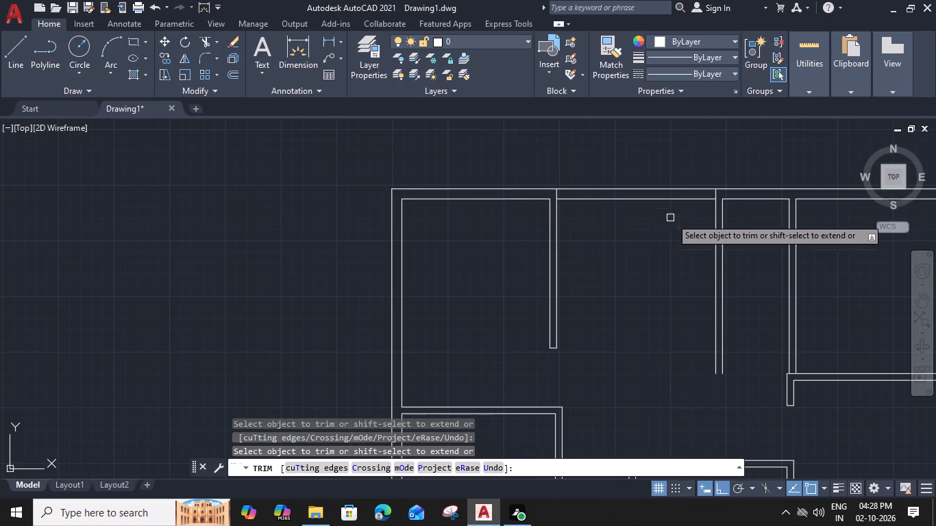
Offset the north wall's inner line between the two new partitions 8'6" south, and offset that line 6" south to form a cross wall.
{"action": "middle_click_drag", "start_coordinate": [744, 250], "coordinate": [724, 234]}
{"action": "left_click", "coordinate": [741, 184]}
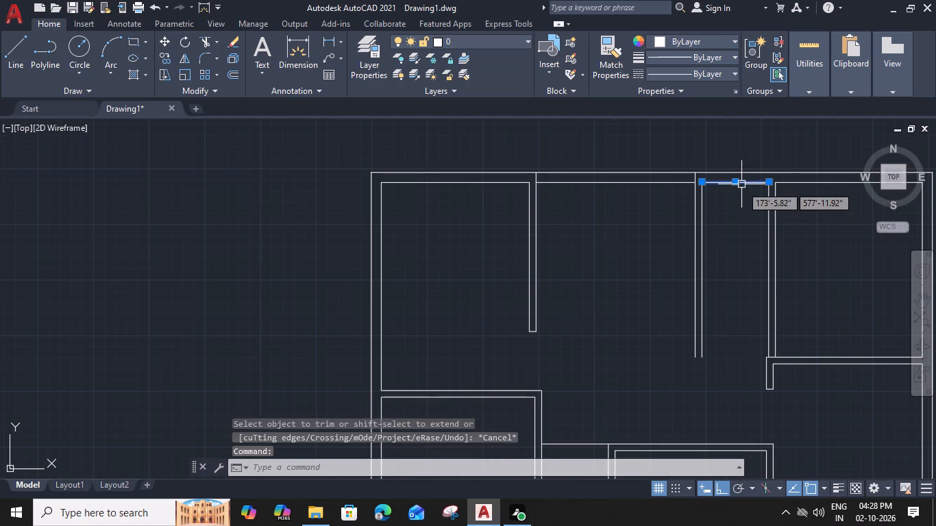
{"action": "type", "text": "O"}
{"action": "key", "text": "space"}
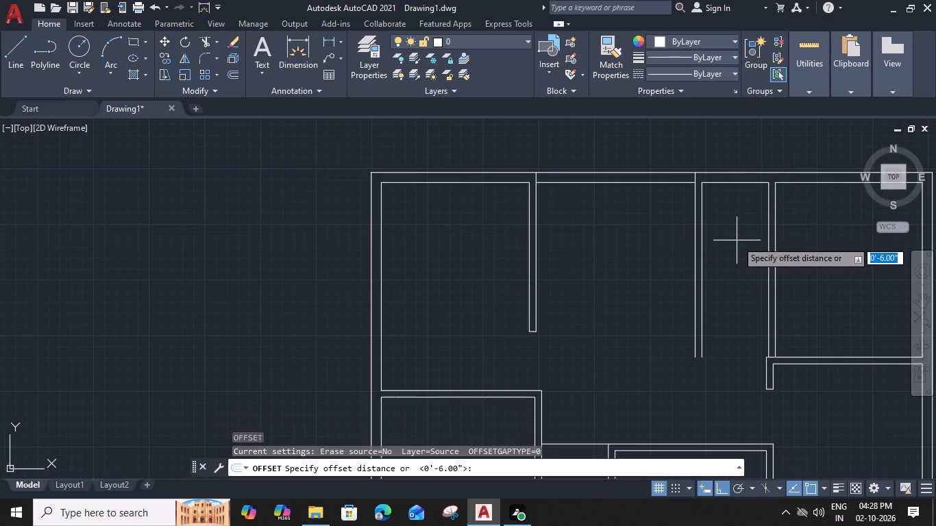
{"action": "type", "text": "8'6"}
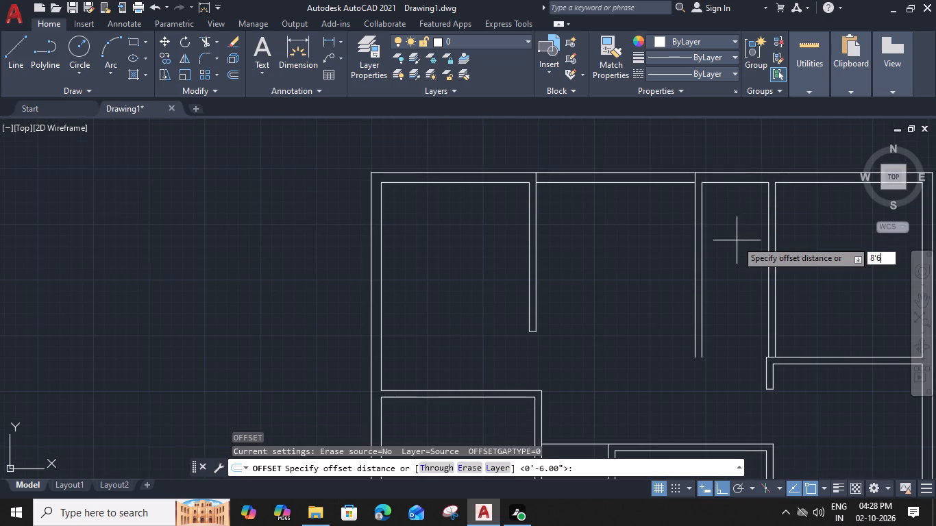
{"action": "key", "text": "shift+quotedbl"}
{"action": "key", "text": "Return"}
{"action": "left_click", "coordinate": [737, 240]}
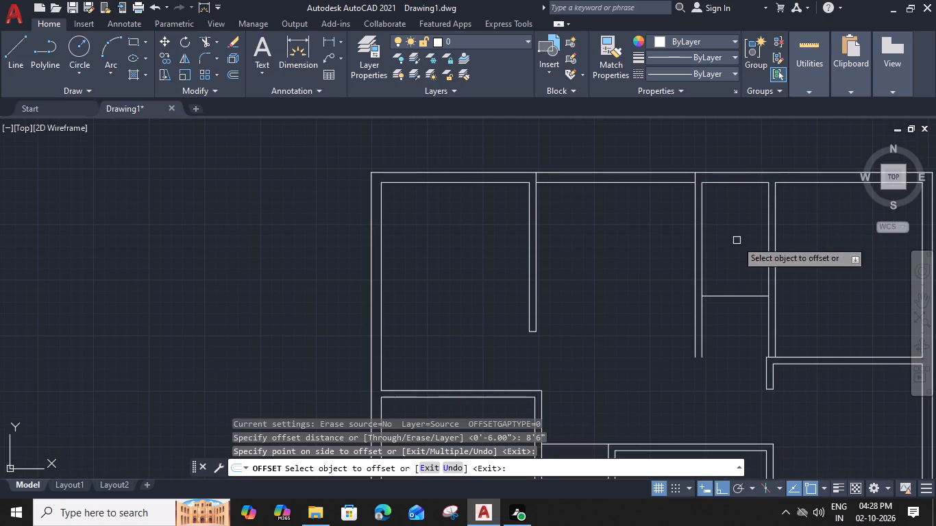
{"action": "left_click", "coordinate": [739, 298]}
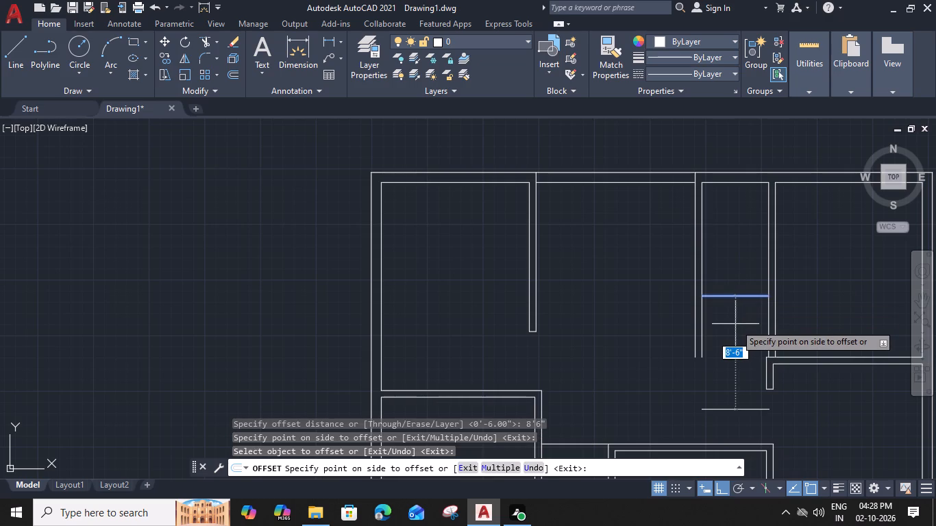
{"action": "key", "text": "6"}
{"action": "key", "text": "shift+quotedbl"}
{"action": "key", "text": "Return"}
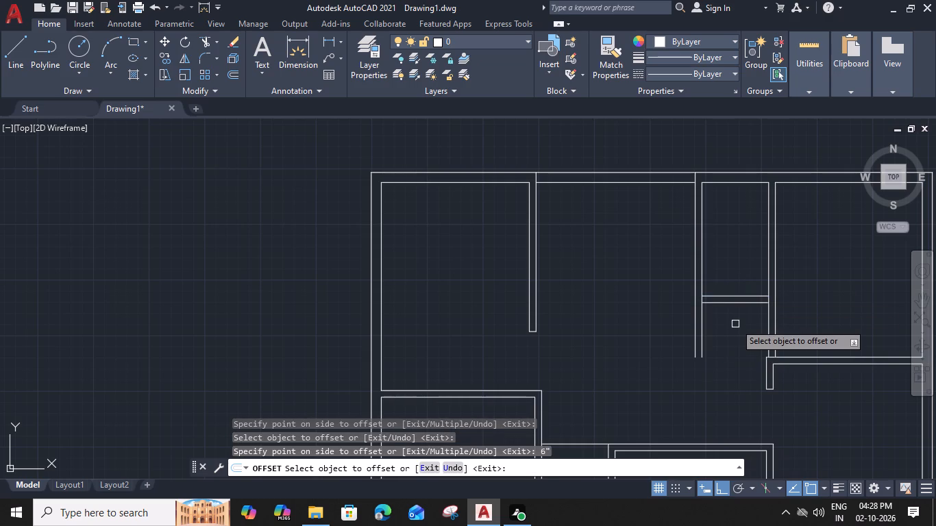
{"action": "key", "text": "Escape"}
Offset the north wall's inner line between the northwest and second partitions 5'6" south, and offset that line 9" south to form a cross wall.
{"action": "middle_click_drag", "start_coordinate": [627, 256], "coordinate": [656, 266]}
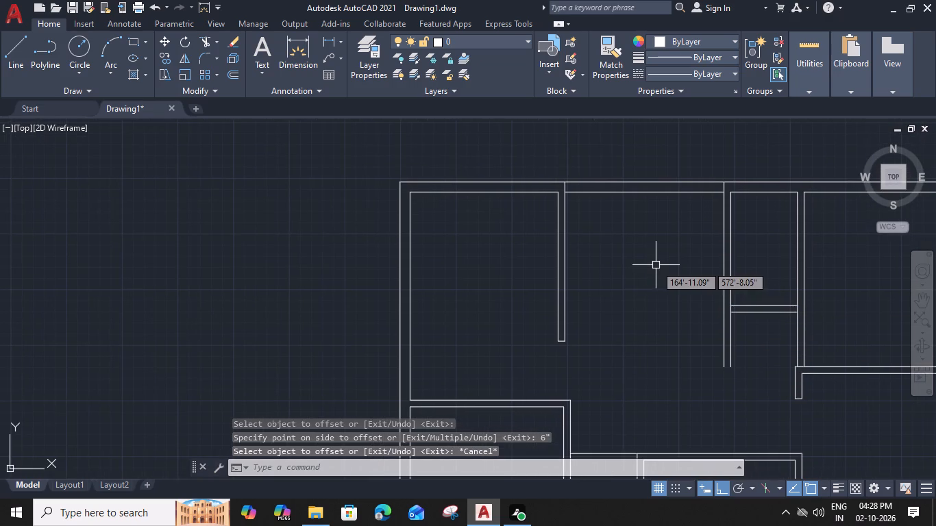
{"action": "left_click", "coordinate": [652, 192]}
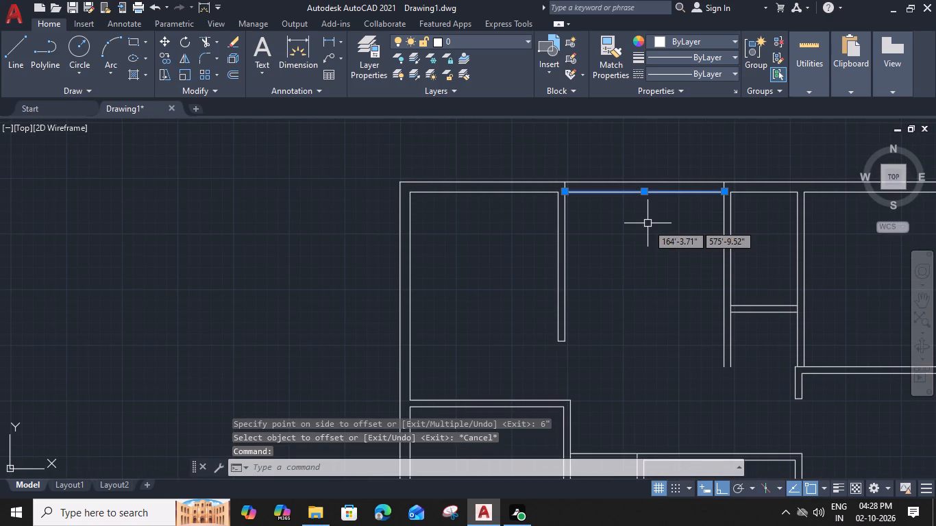
{"action": "type", "text": "O 9"}
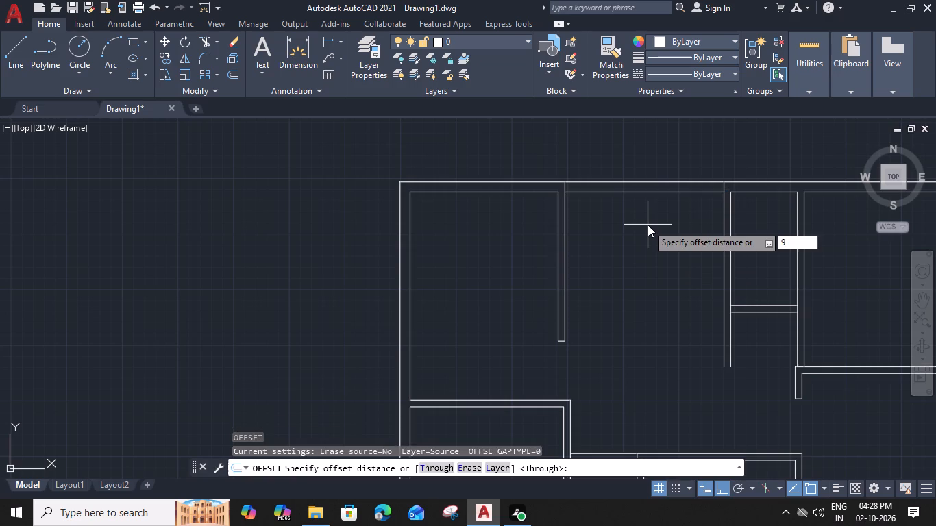
{"action": "key", "text": "BackSpace"}
{"action": "type", "text": "5'6\""}
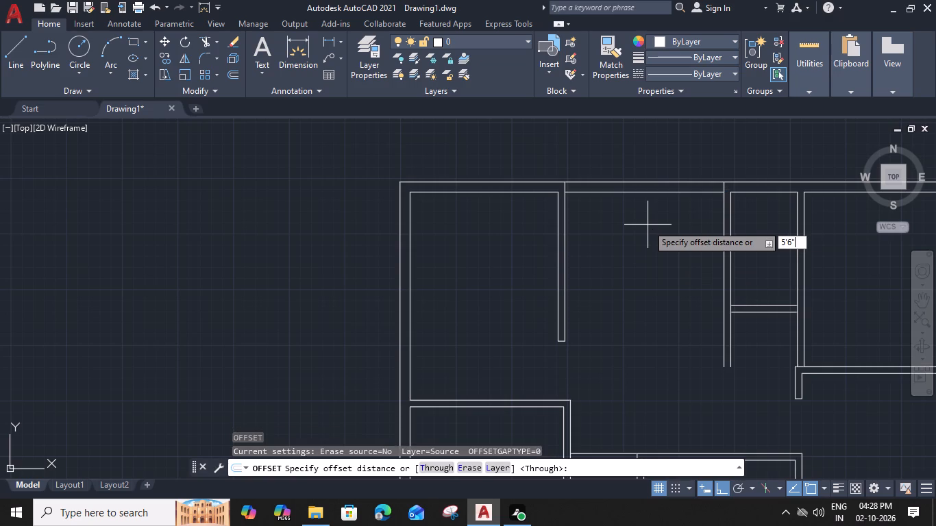
{"action": "key", "text": "Return"}
{"action": "left_click", "coordinate": [650, 239]}
{"action": "left_click", "coordinate": [663, 265]}
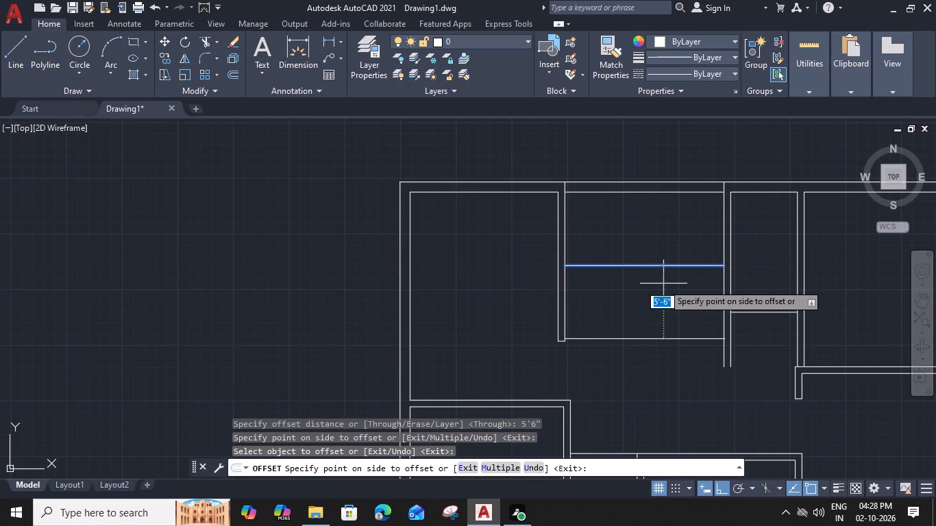
{"action": "key", "text": "6"}
{"action": "key", "text": "BackSpace"}
{"action": "key", "text": "9"}
{"action": "key", "text": "shift+quotedbl"}
{"action": "key", "text": "Return"}
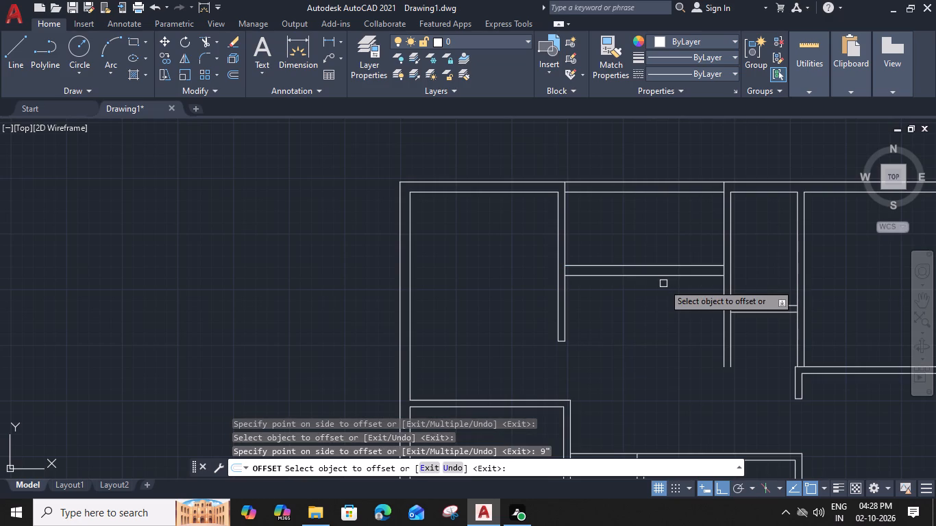
{"action": "key", "text": "Escape"}
Trim the northwest partition's east line and the second partition's west line across both ends of the new 9" cross wall.
{"action": "type", "text": "TR"}
{"action": "key", "text": "space"}
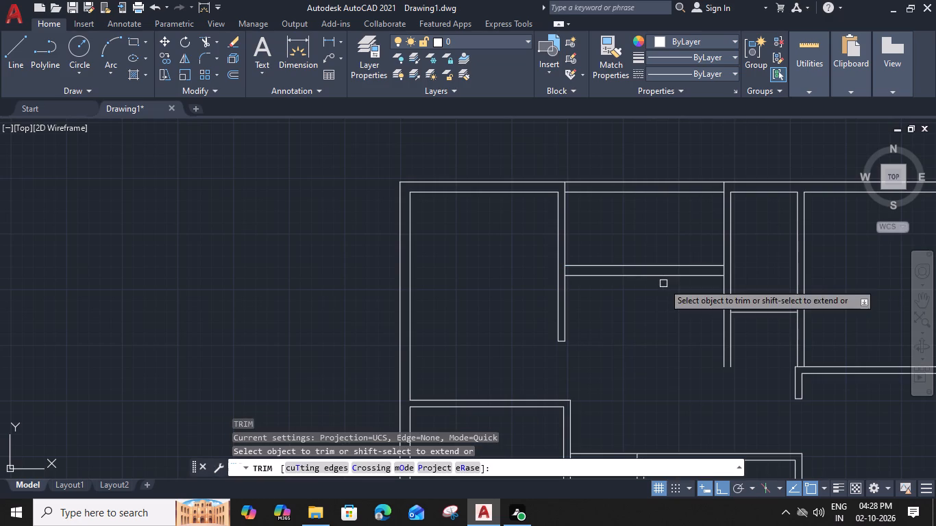
{"action": "scroll", "coordinate": [594, 266], "scroll_direction": "up", "scroll_amount": 2}
{"action": "left_click", "coordinate": [521, 273]}
{"action": "scroll", "coordinate": [521, 273], "scroll_direction": "down", "scroll_amount": 2}
{"action": "scroll", "coordinate": [675, 273], "scroll_direction": "up", "scroll_amount": 2}
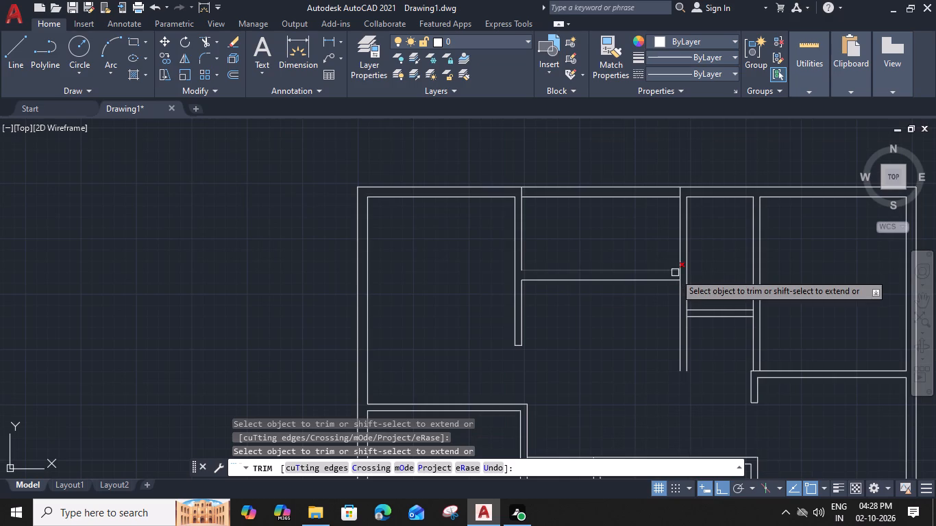
{"action": "left_click", "coordinate": [689, 280]}
{"action": "scroll", "coordinate": [689, 280], "scroll_direction": "down", "scroll_amount": 2}
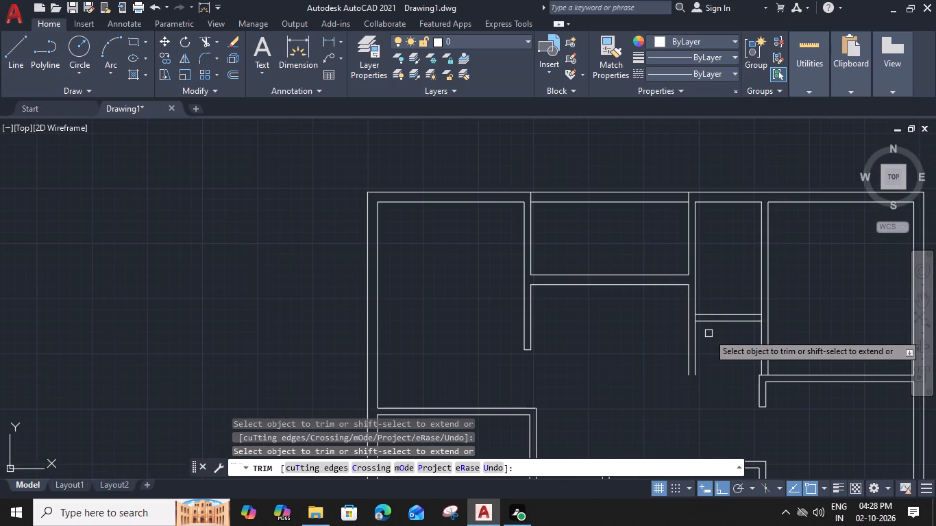
Extend the 6" cross wall's south line to the second partition's west line, and trim the partition's lines into a clean corner there.
{"action": "left_click", "coordinate": [710, 322], "text": "shift"}
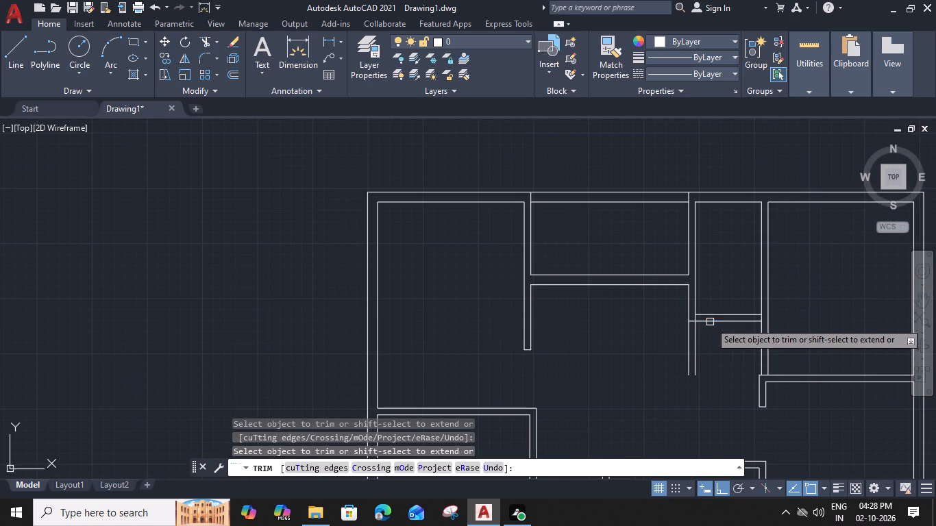
{"action": "left_click", "coordinate": [706, 337]}
{"action": "left_click", "coordinate": [685, 340]}
{"action": "scroll", "coordinate": [704, 317], "scroll_direction": "up", "scroll_amount": 2}
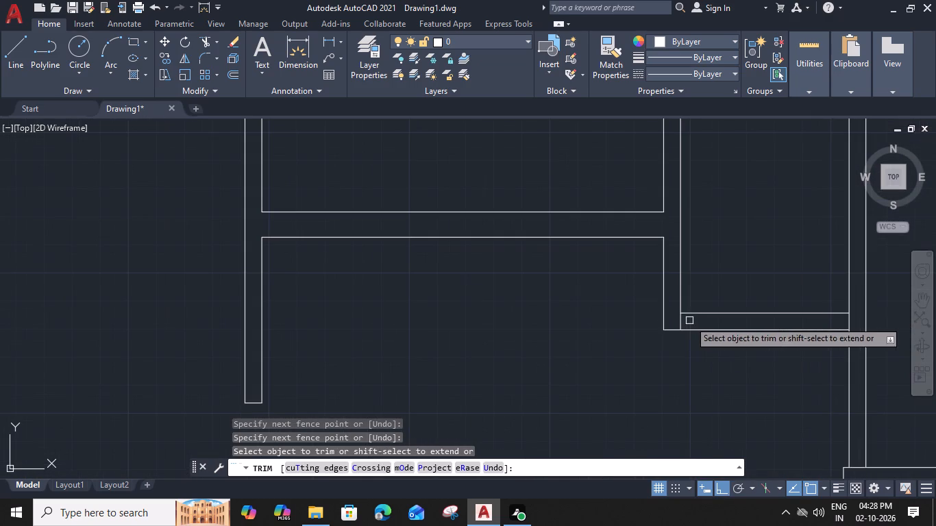
{"action": "left_click", "coordinate": [681, 319], "text": "shift"}
{"action": "left_click", "coordinate": [681, 319]}
{"action": "scroll", "coordinate": [682, 321], "scroll_direction": "down", "scroll_amount": 1}
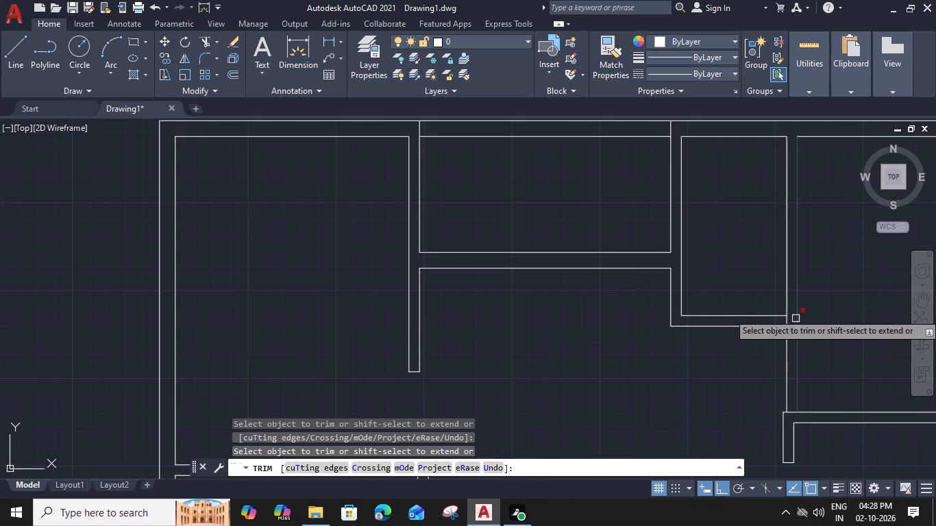
Trim the first partition's west line across the east end of the 6" cross wall to open the junction.
{"action": "scroll", "coordinate": [794, 311], "scroll_direction": "up", "scroll_amount": 2}
{"action": "scroll", "coordinate": [789, 355], "scroll_direction": "down", "scroll_amount": 2}
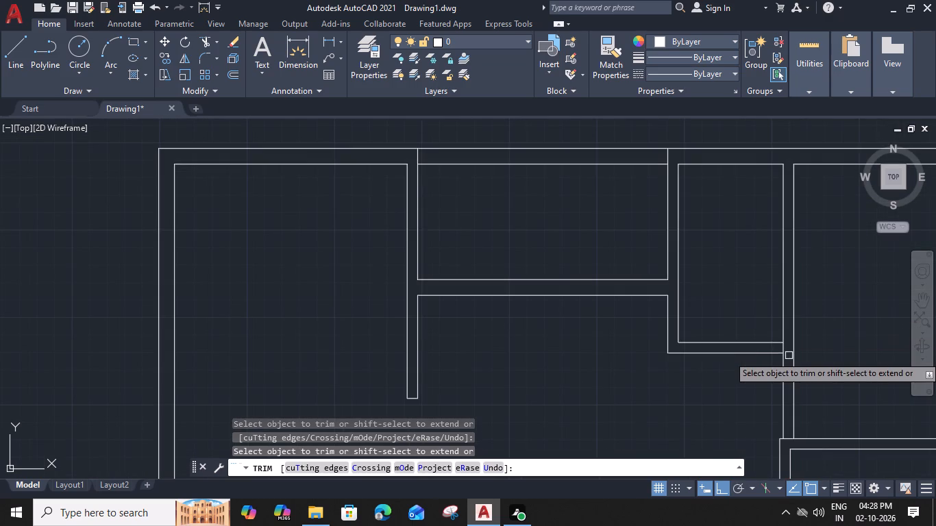
{"action": "left_click", "coordinate": [772, 355], "text": "shift"}
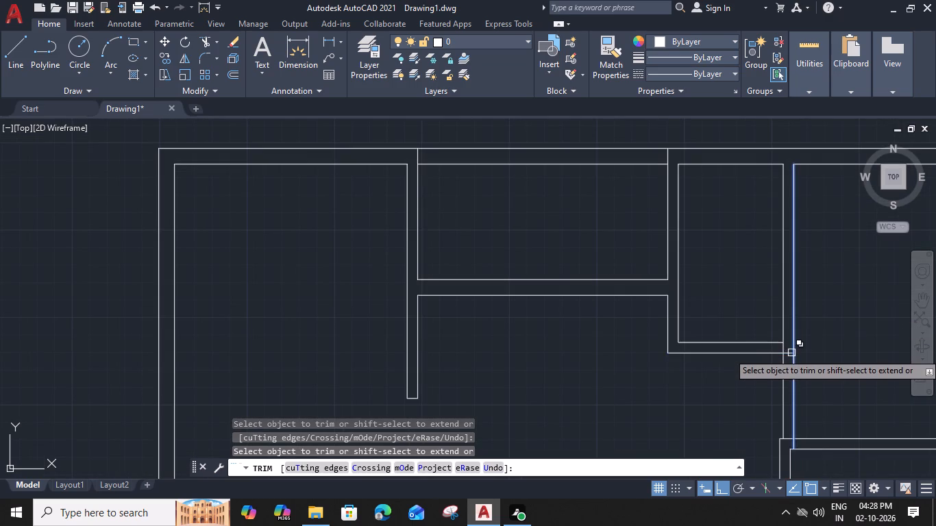
{"action": "scroll", "coordinate": [788, 353], "scroll_direction": "up", "scroll_amount": 2}
{"action": "left_click", "coordinate": [788, 353]}
{"action": "left_click", "coordinate": [772, 344]}
{"action": "scroll", "coordinate": [772, 344], "scroll_direction": "down", "scroll_amount": 2}
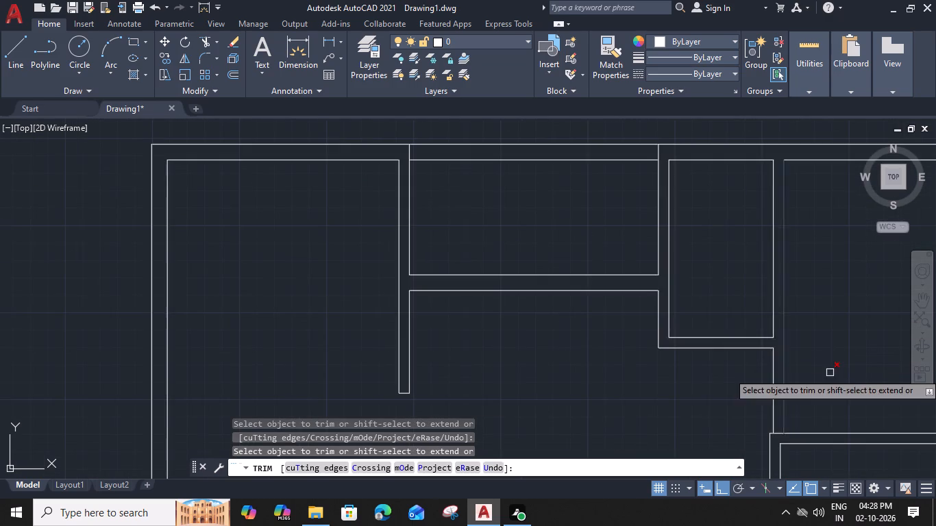
Trim the northeast room's south wall's upper line between the two lines of the first partition to open their junction.
{"action": "middle_click_drag", "start_coordinate": [830, 373], "coordinate": [768, 249]}
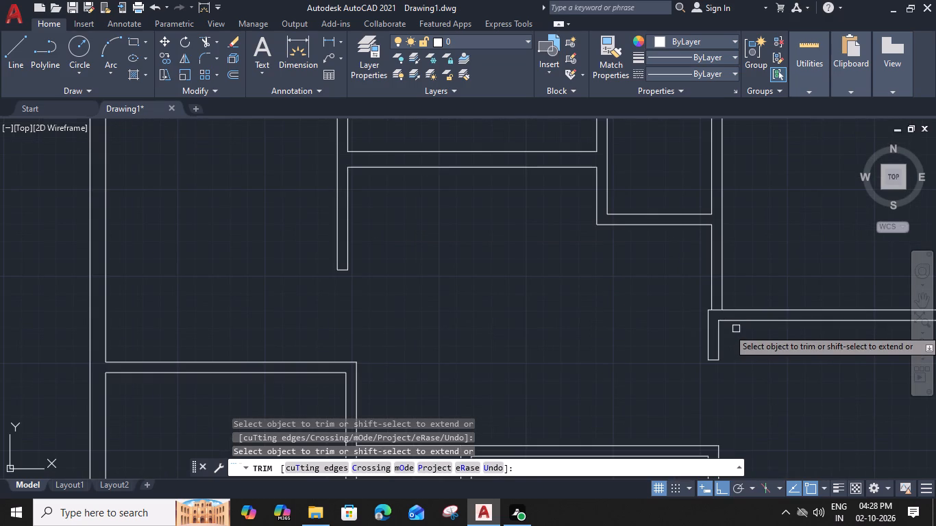
{"action": "scroll", "coordinate": [718, 303], "scroll_direction": "up", "scroll_amount": 1}
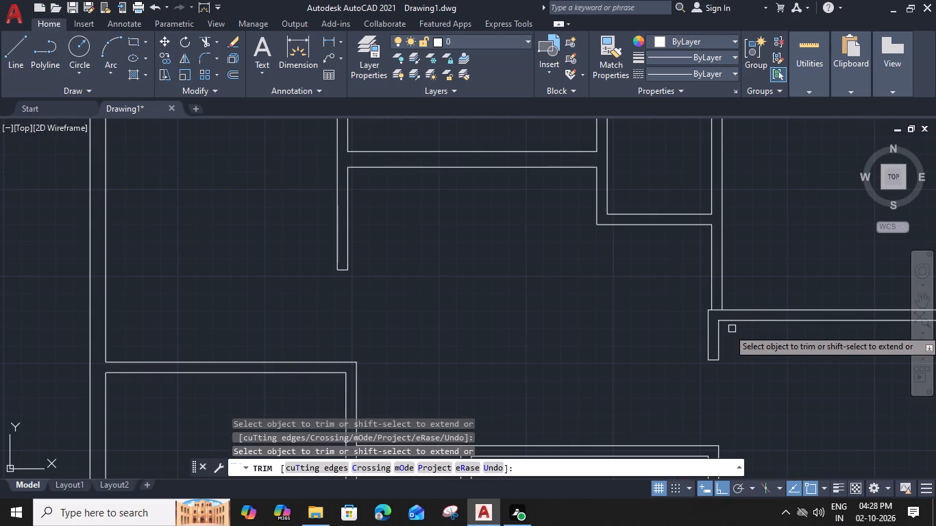
{"action": "left_click", "coordinate": [717, 314]}
{"action": "scroll", "coordinate": [717, 314], "scroll_direction": "down", "scroll_amount": 2}
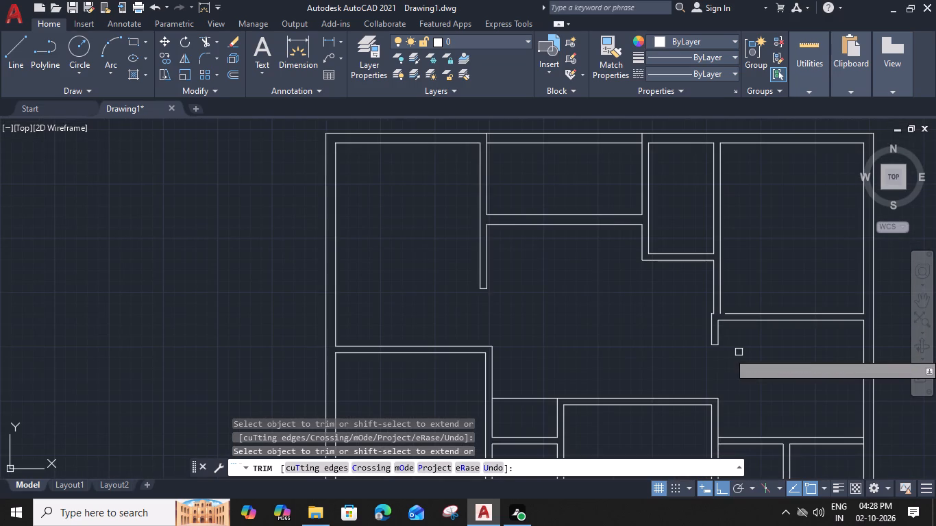
{"action": "left_click", "coordinate": [747, 314], "text": "shift"}
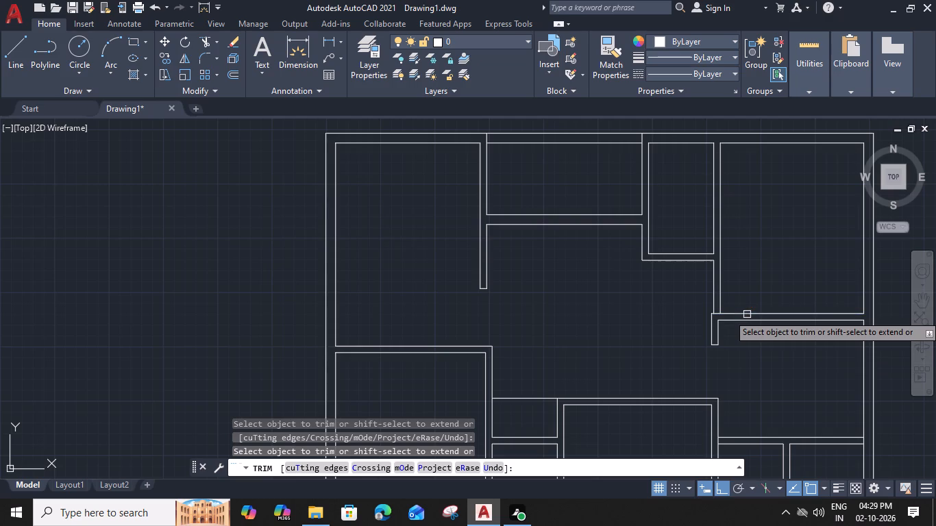
{"action": "scroll", "coordinate": [704, 315], "scroll_direction": "up", "scroll_amount": 4}
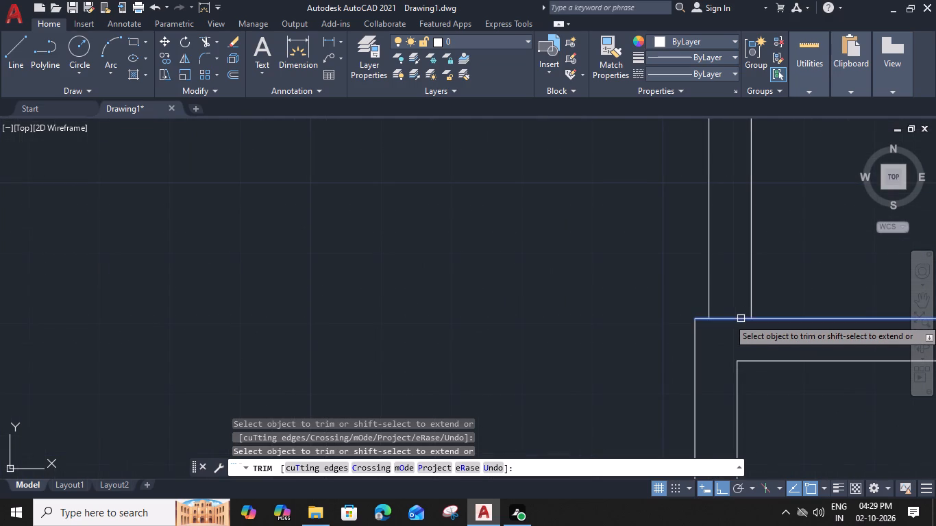
{"action": "left_click", "coordinate": [741, 318], "text": "shift"}
{"action": "left_click", "coordinate": [741, 318]}
{"action": "scroll", "coordinate": [741, 318], "scroll_direction": "down", "scroll_amount": 2}
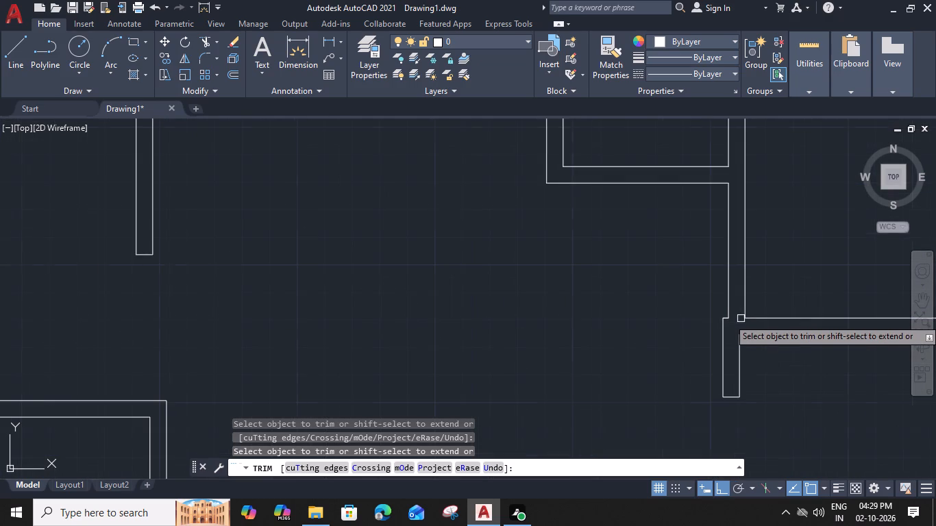
{"action": "middle_click_drag", "start_coordinate": [855, 352], "coordinate": [612, 310]}
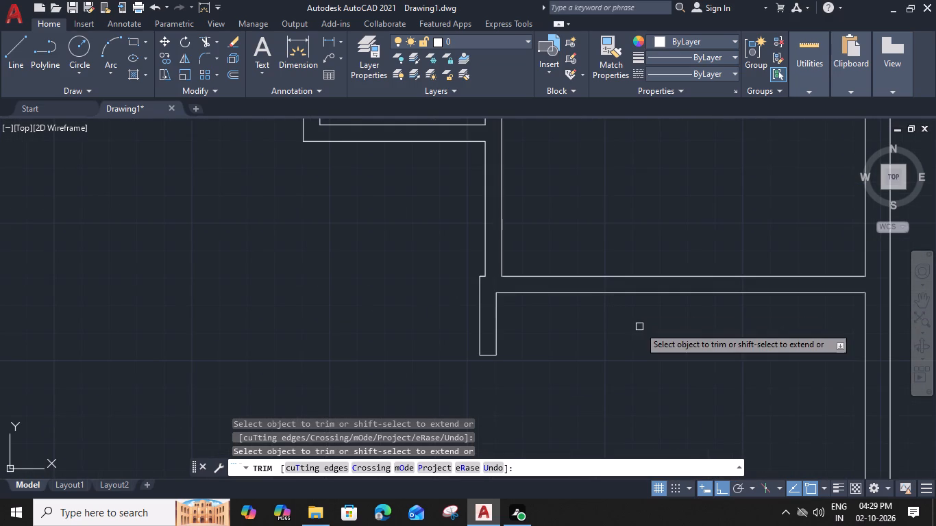
{"action": "key", "text": "Escape"}
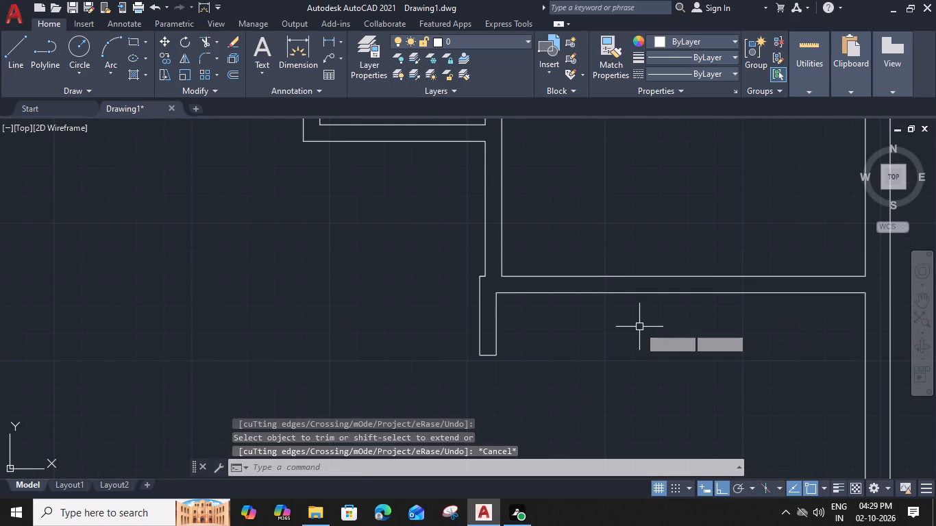
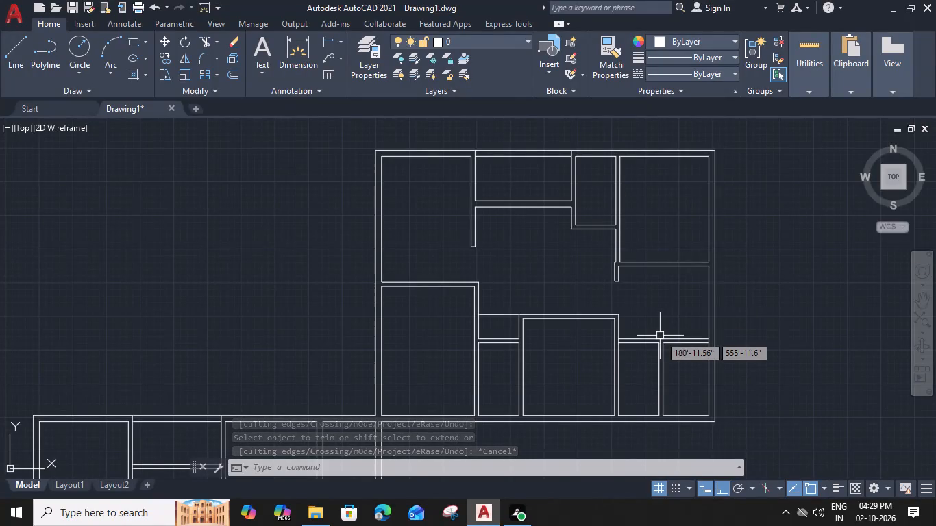
Draw a vertical line about 19 ft long downward from the inner bottom wall line of the upper-right unit's corner room.
{"action": "middle_click_drag", "start_coordinate": [639, 353], "coordinate": [680, 248]}
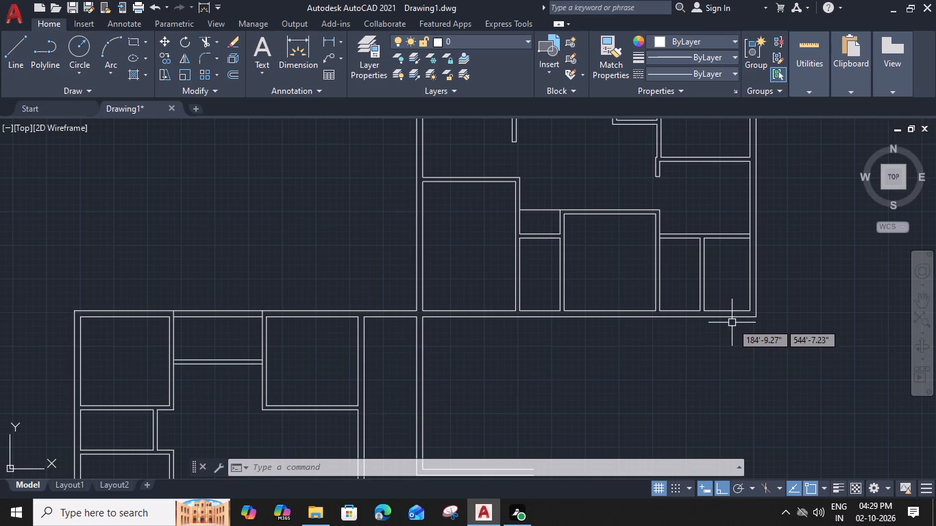
{"action": "type", "text": "L"}
{"action": "key", "text": "space"}
{"action": "scroll", "coordinate": [732, 323], "scroll_direction": "up", "scroll_amount": 4}
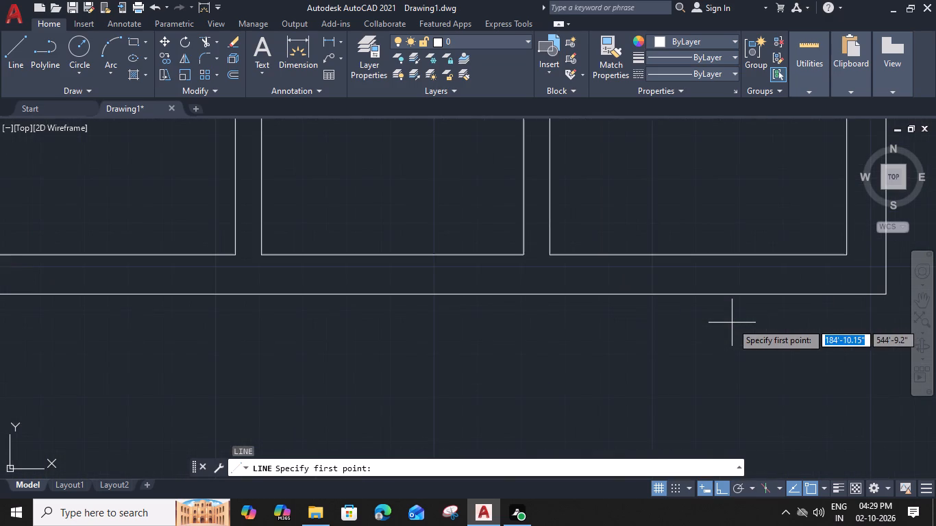
{"action": "left_click", "coordinate": [696, 256]}
{"action": "scroll", "coordinate": [692, 360], "scroll_direction": "down", "scroll_amount": 2}
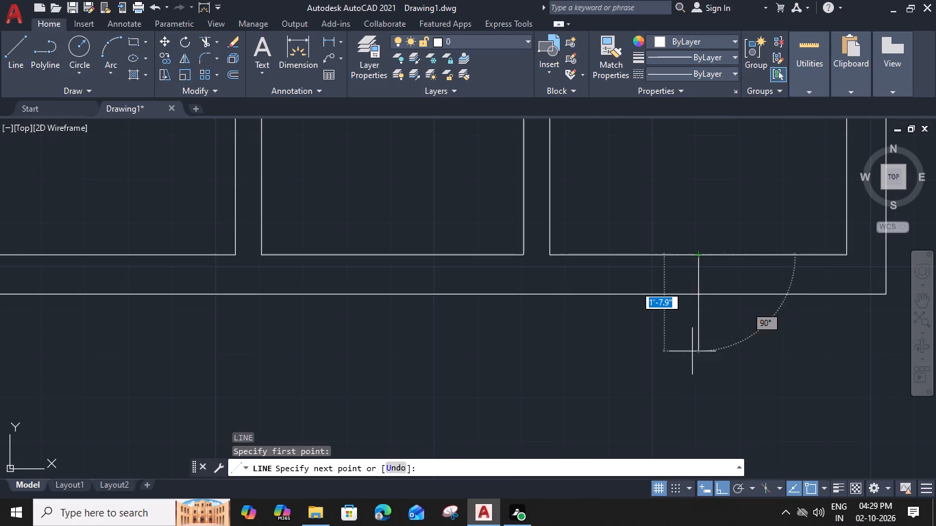
{"action": "scroll", "coordinate": [692, 360], "scroll_direction": "down", "scroll_amount": 1}
{"action": "middle_click_drag", "start_coordinate": [694, 364], "coordinate": [677, 76]}
{"action": "scroll", "coordinate": [670, 261], "scroll_direction": "down", "scroll_amount": 1}
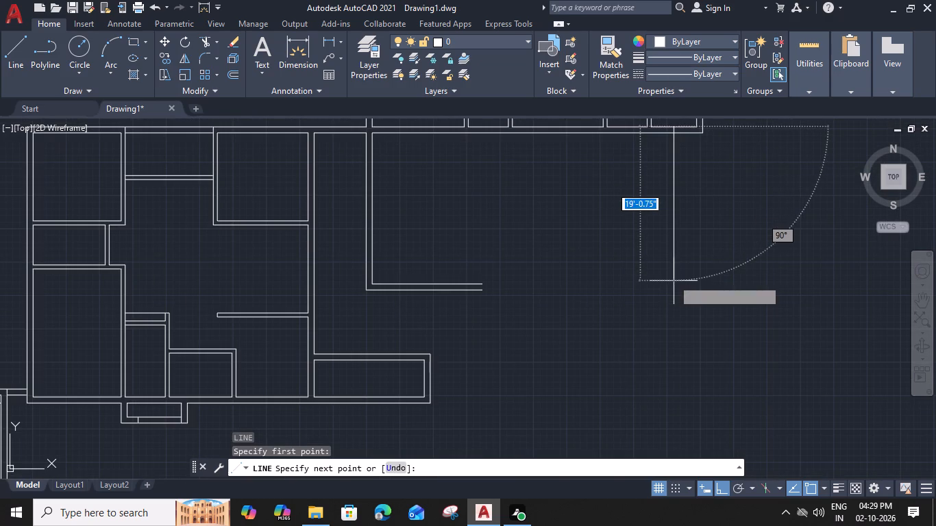
{"action": "left_click", "coordinate": [674, 284]}
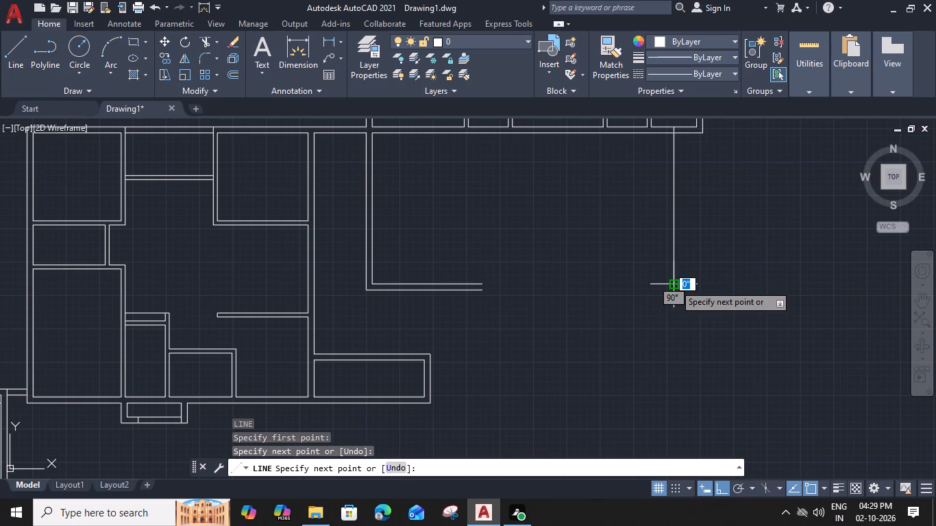
{"action": "key", "text": "Escape"}
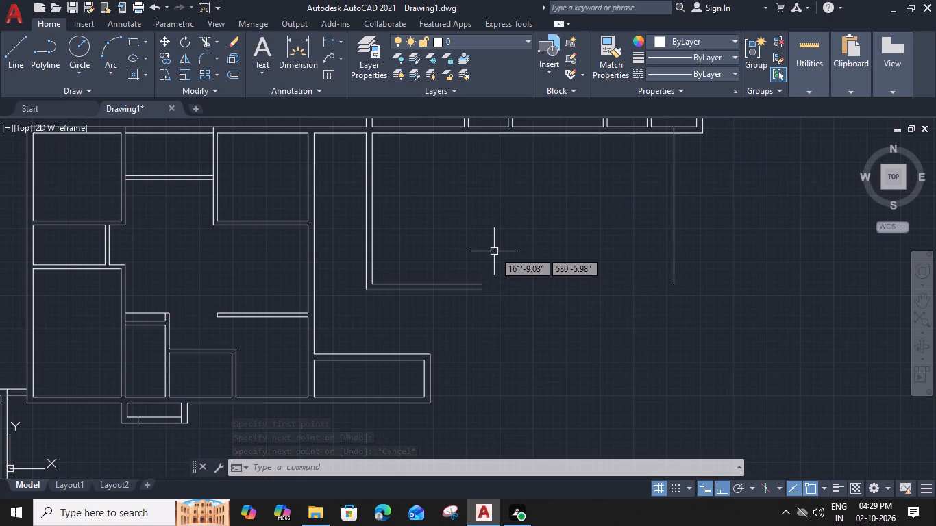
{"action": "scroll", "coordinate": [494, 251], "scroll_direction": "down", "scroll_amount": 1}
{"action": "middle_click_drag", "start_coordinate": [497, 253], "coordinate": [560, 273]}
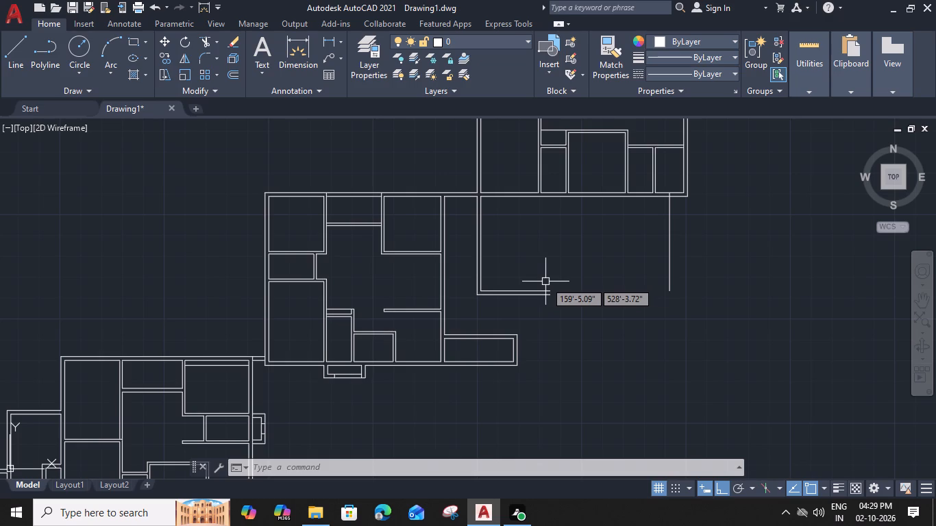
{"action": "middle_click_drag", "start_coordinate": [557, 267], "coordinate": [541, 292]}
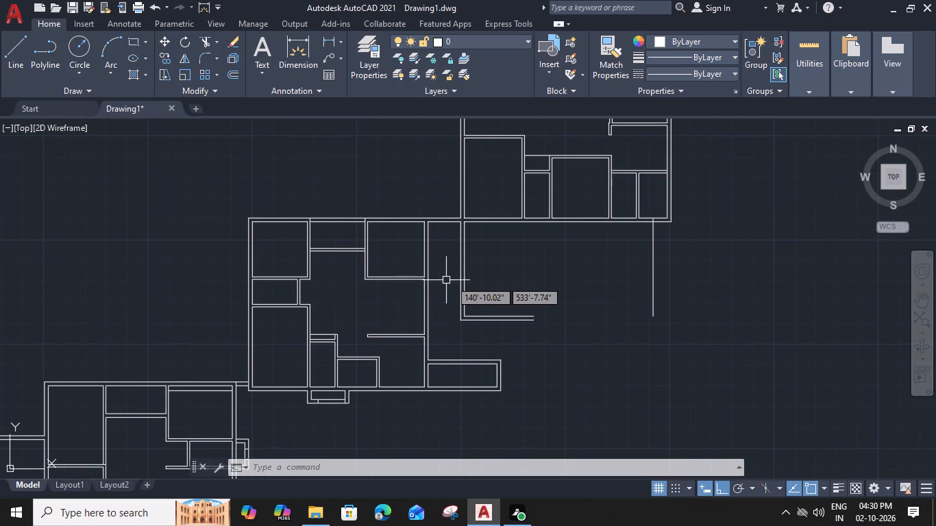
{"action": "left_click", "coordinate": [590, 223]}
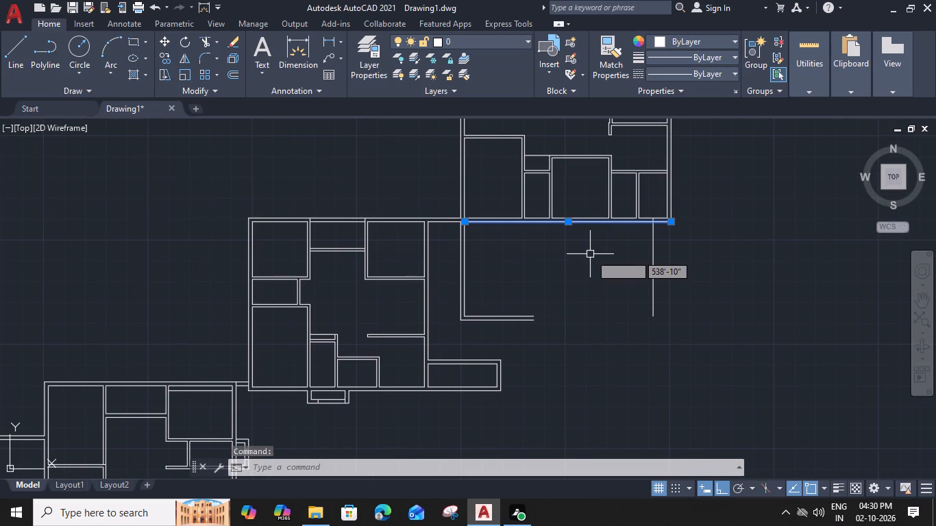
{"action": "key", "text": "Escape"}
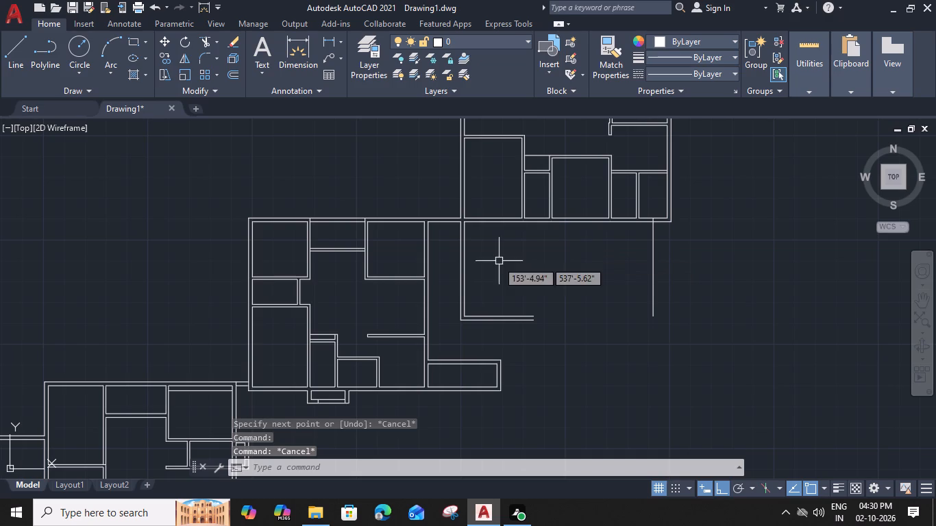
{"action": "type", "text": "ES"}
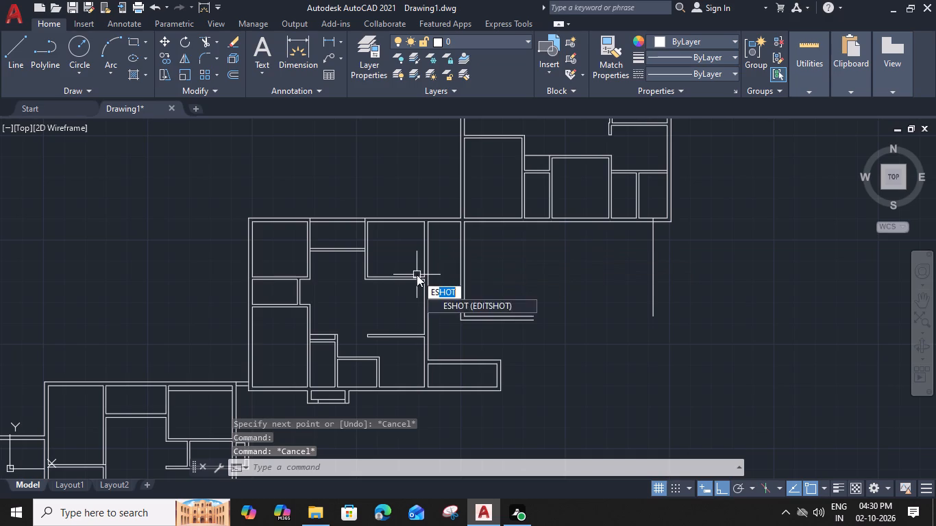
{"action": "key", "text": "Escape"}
Extend the two bottom wall lines of the middle unit's upper-right room across the passage to the new vertical line.
{"action": "type", "text": "EX"}
{"action": "key", "text": "space"}
{"action": "left_click", "coordinate": [414, 275]}
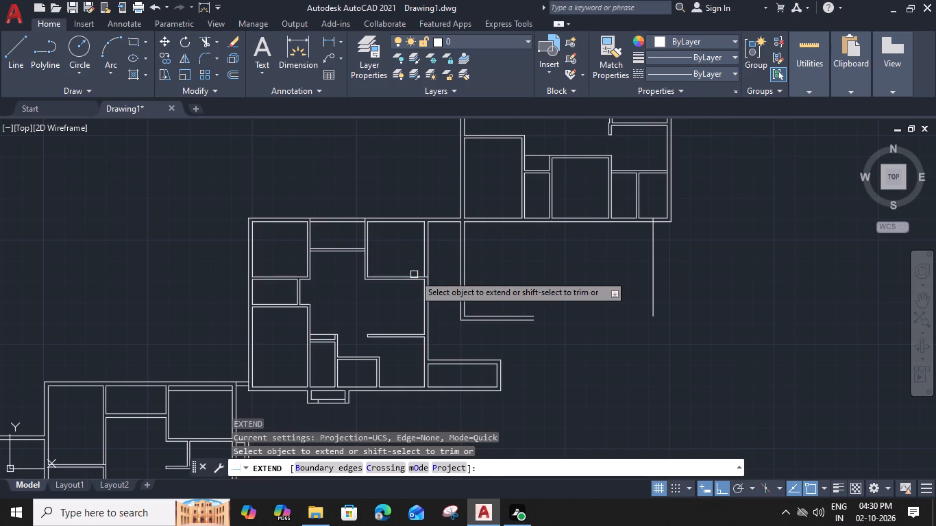
{"action": "left_click", "coordinate": [414, 277]}
{"action": "left_click", "coordinate": [413, 267]}
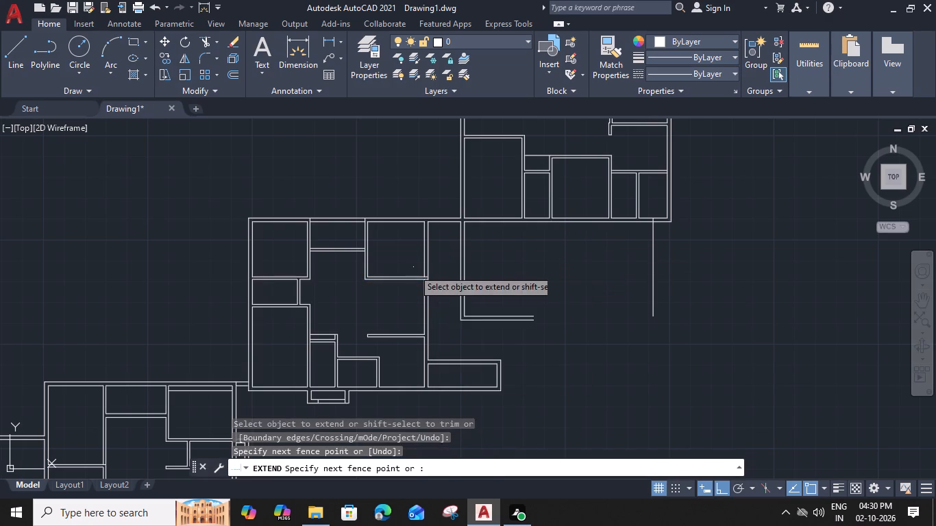
{"action": "left_click", "coordinate": [414, 295]}
{"action": "left_click", "coordinate": [452, 263]}
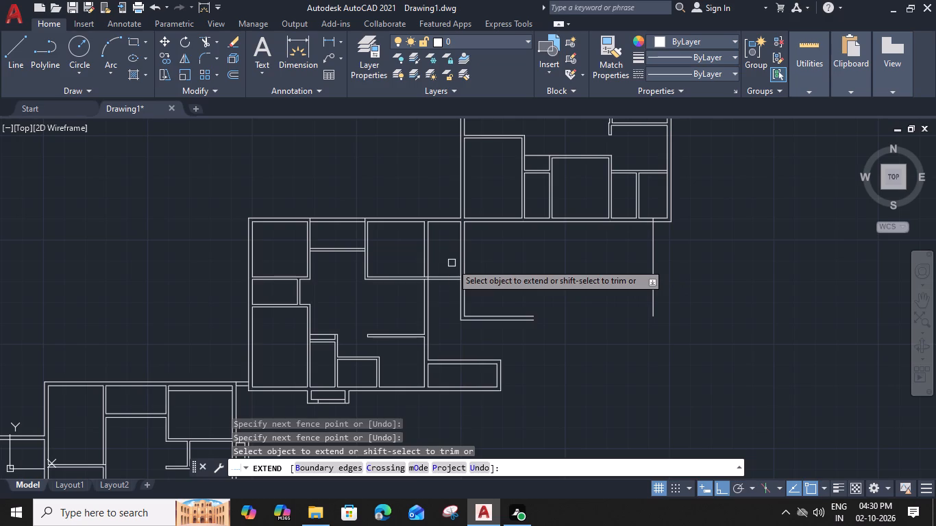
{"action": "left_click", "coordinate": [446, 297]}
{"action": "left_click", "coordinate": [451, 267]}
{"action": "left_click", "coordinate": [452, 297]}
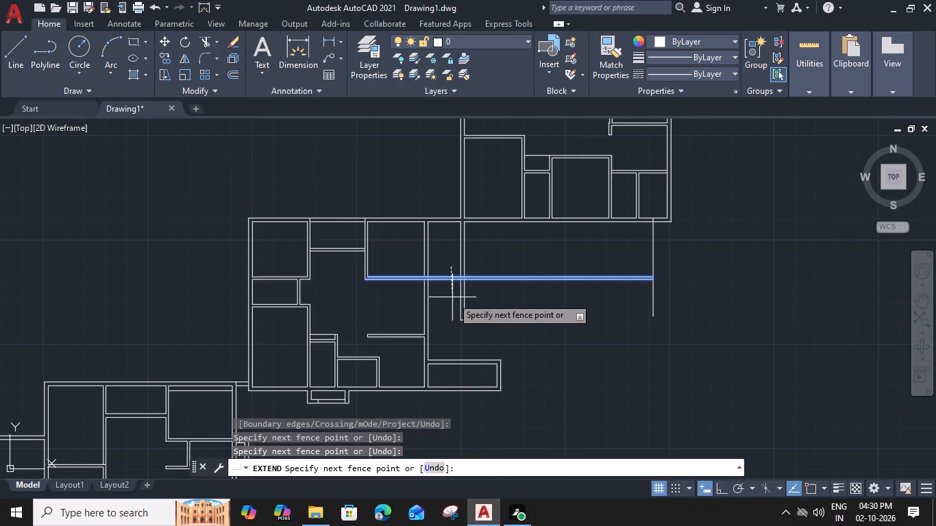
{"action": "key", "text": "Escape"}
Trim the two extended lines where they cross the passage and run through the passage's right-hand wall.
{"action": "scroll", "coordinate": [452, 279], "scroll_direction": "up", "scroll_amount": 1}
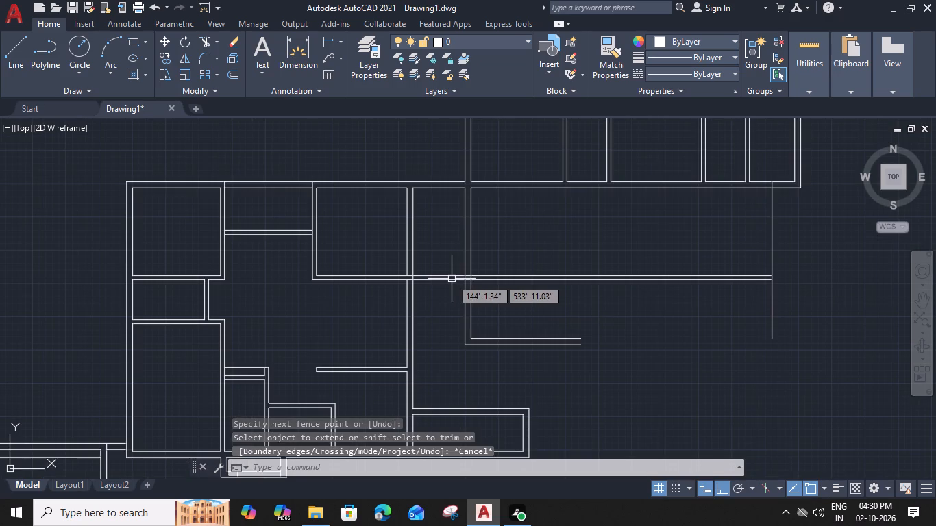
{"action": "type", "text": "TR"}
{"action": "key", "text": "space"}
{"action": "scroll", "coordinate": [452, 279], "scroll_direction": "up", "scroll_amount": 2}
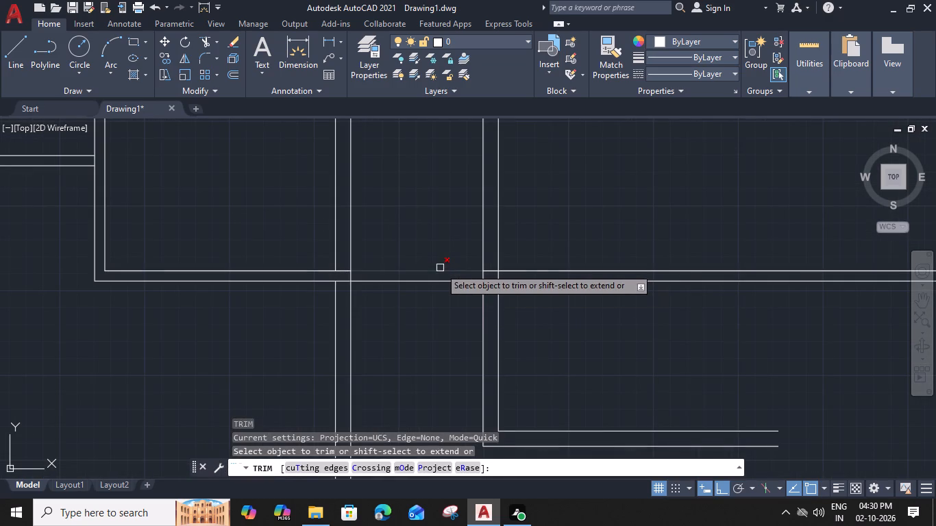
{"action": "left_click", "coordinate": [440, 268]}
{"action": "left_click", "coordinate": [441, 282]}
{"action": "left_click", "coordinate": [493, 273]}
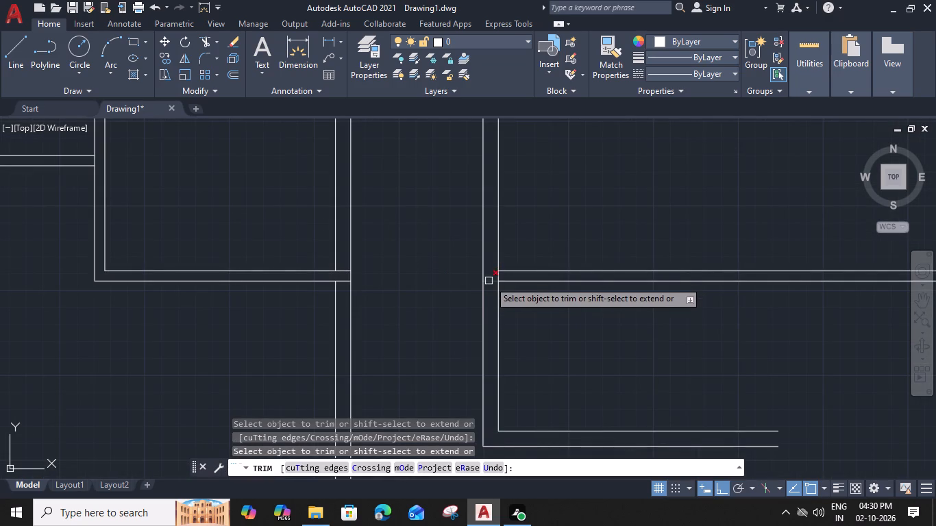
{"action": "left_click", "coordinate": [491, 281]}
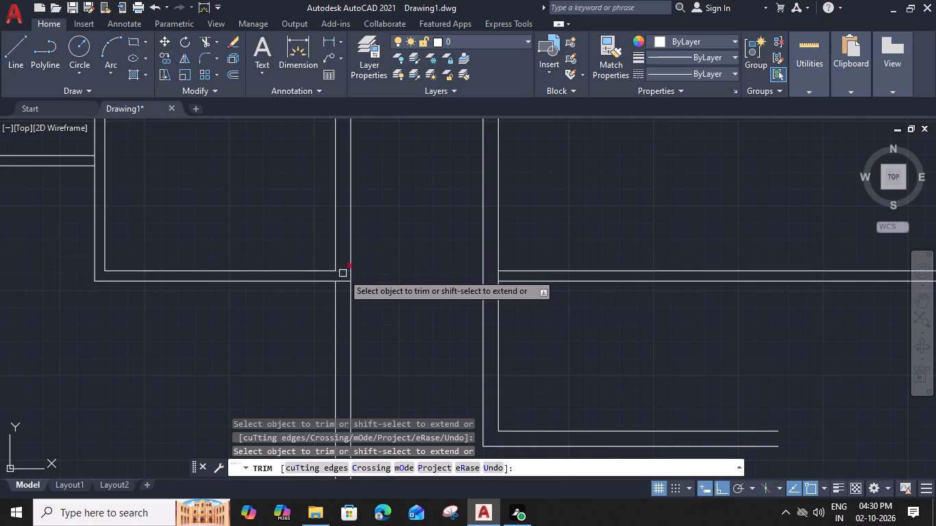
Trim the leftover segments at both passage walls to open clean T-junctions with the horizontal double-line walls.
{"action": "left_click", "coordinate": [343, 273]}
{"action": "left_click", "coordinate": [341, 286]}
{"action": "left_click", "coordinate": [343, 273]}
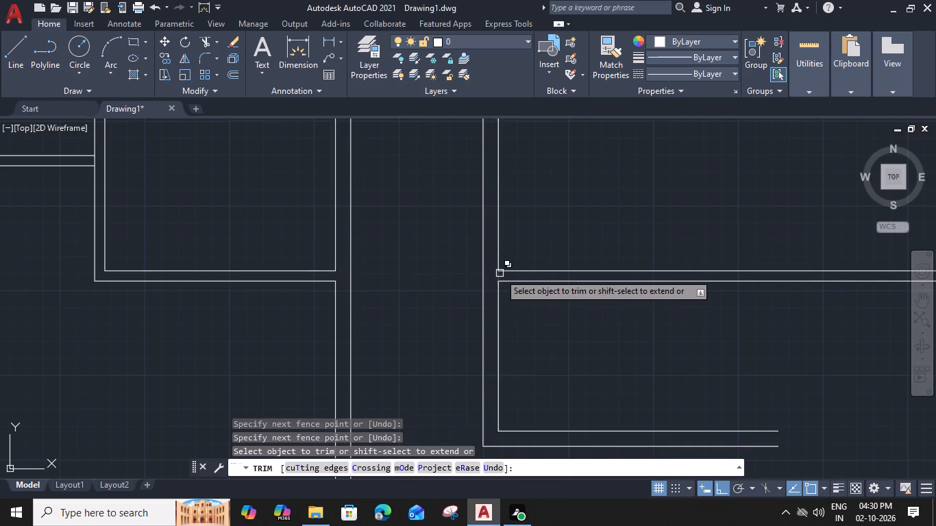
{"action": "scroll", "coordinate": [500, 276], "scroll_direction": "up", "scroll_amount": 1}
{"action": "left_click", "coordinate": [500, 276]}
{"action": "scroll", "coordinate": [500, 276], "scroll_direction": "down", "scroll_amount": 3}
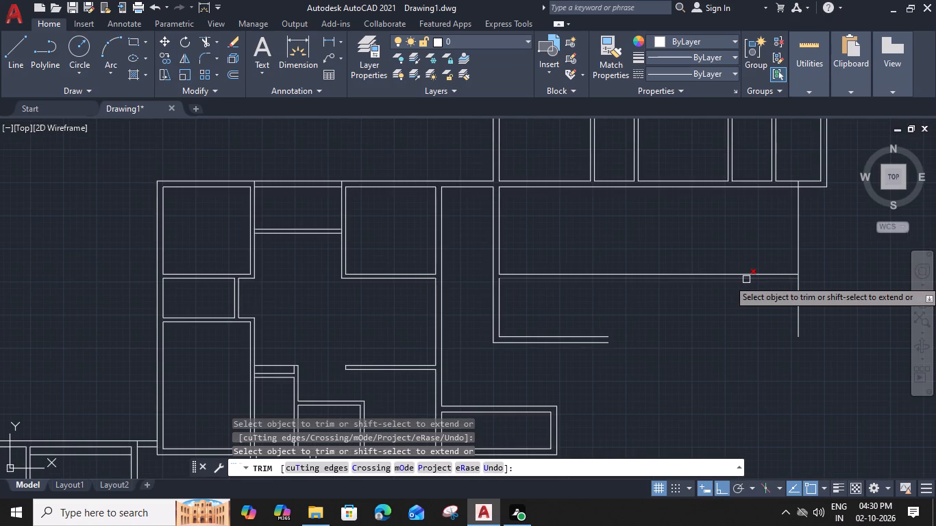
{"action": "middle_click_drag", "start_coordinate": [743, 277], "coordinate": [656, 263]}
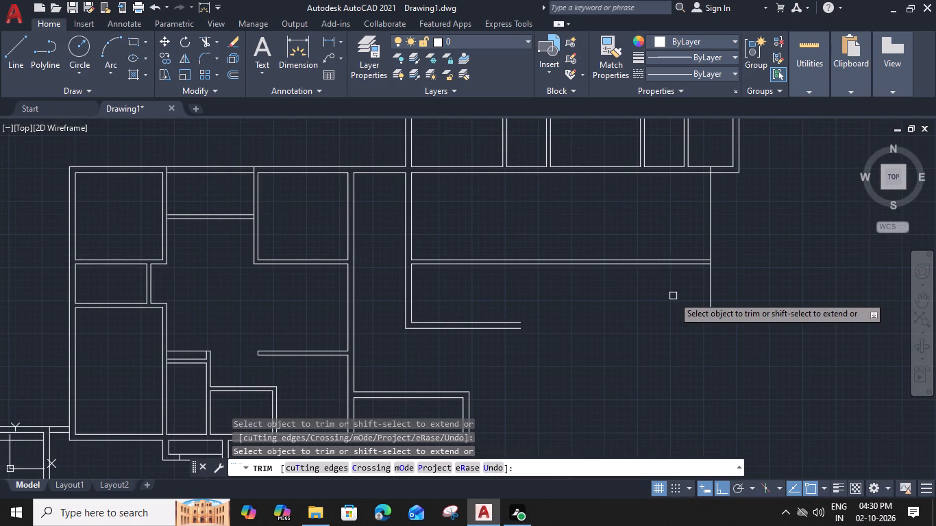
{"action": "key", "text": "Escape"}
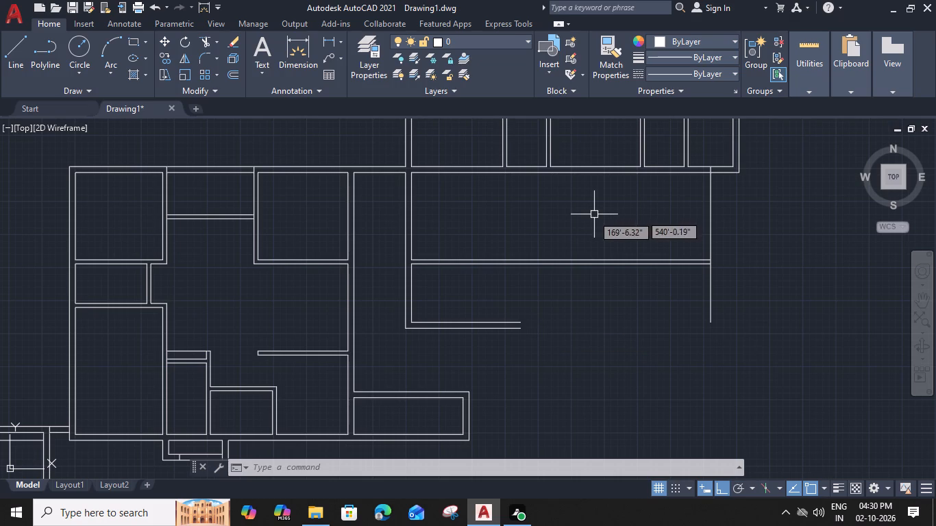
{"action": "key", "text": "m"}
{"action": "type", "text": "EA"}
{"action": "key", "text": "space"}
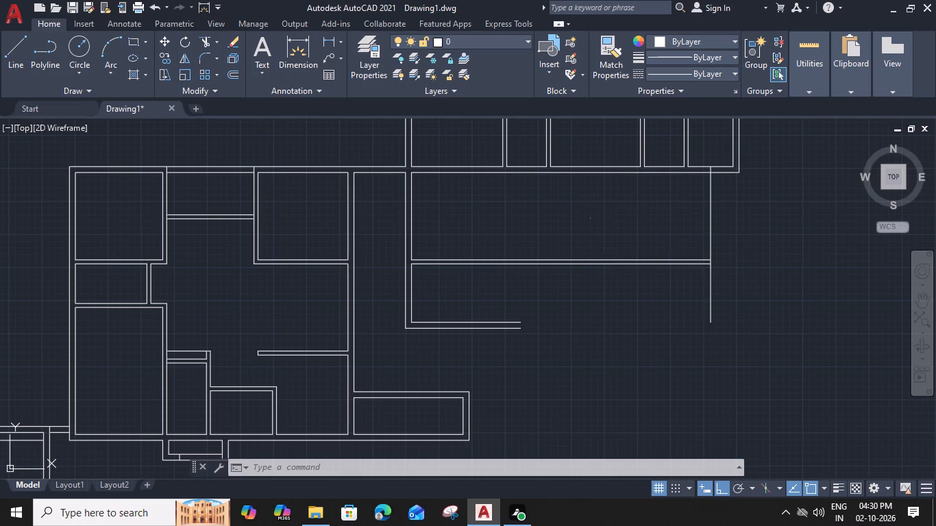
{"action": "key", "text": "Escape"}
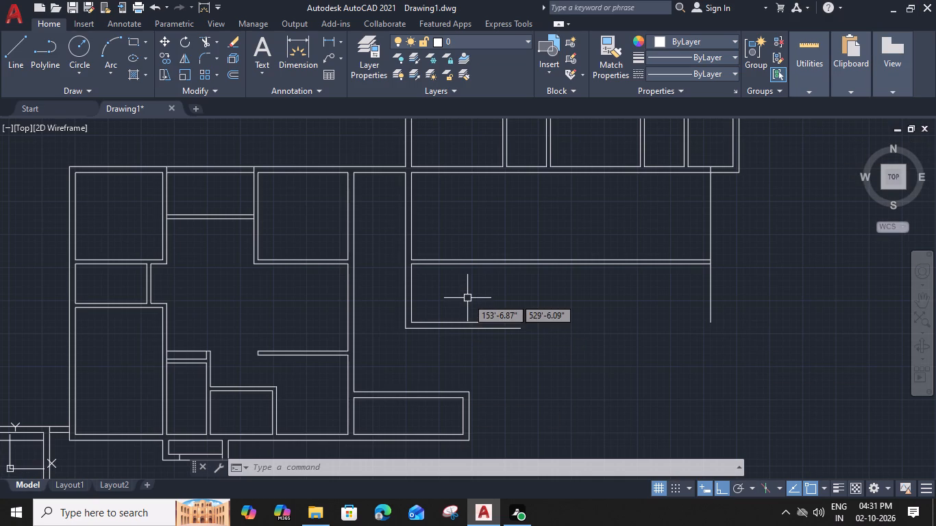
Extend the inner line of the passage's right-hand wall to its outer bottom line and remove the two horizontal stub lines beyond it.
{"action": "type", "text": "EX"}
{"action": "key", "text": "space"}
{"action": "left_click", "coordinate": [411, 301]}
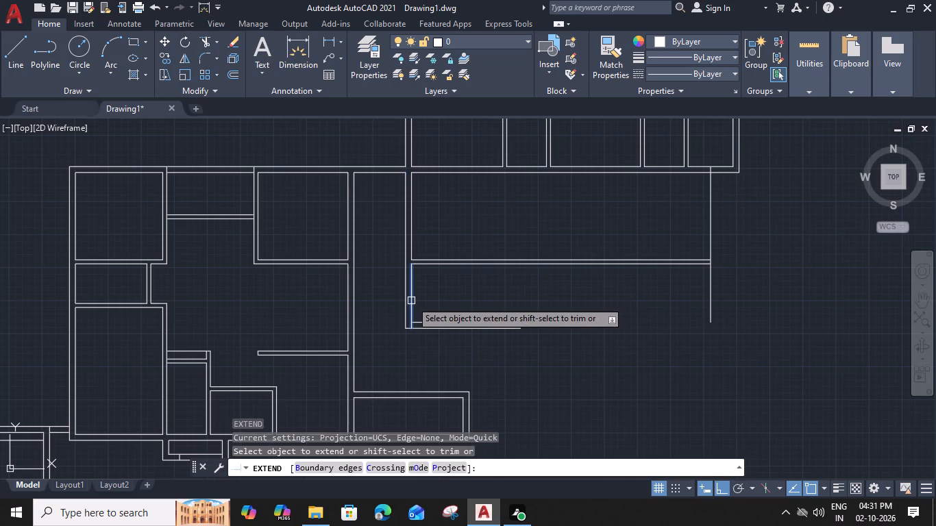
{"action": "left_click", "coordinate": [467, 313], "text": "shift"}
{"action": "left_click", "coordinate": [468, 346], "text": "shift"}
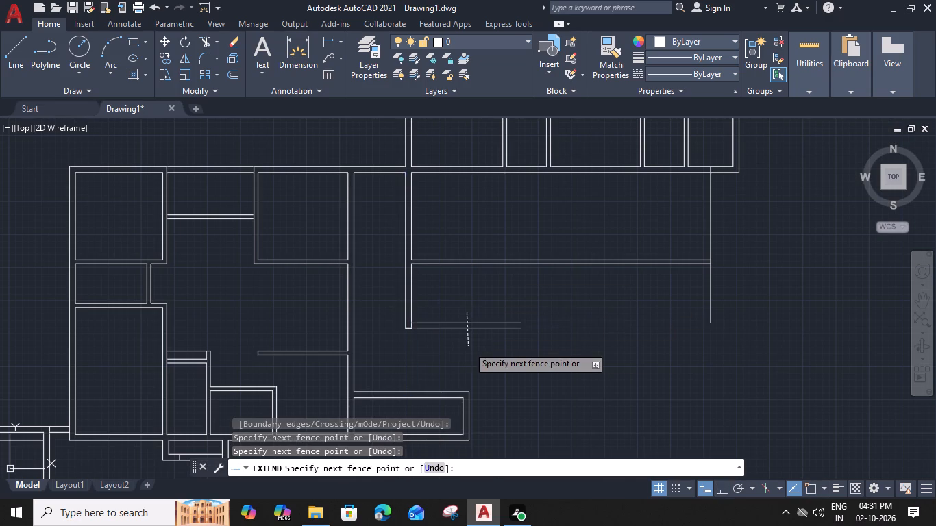
{"action": "key", "text": "Escape"}
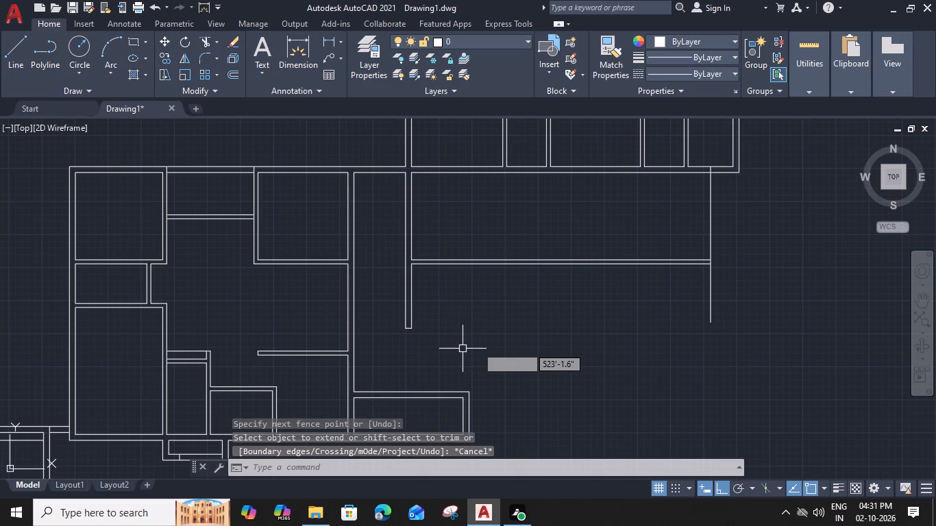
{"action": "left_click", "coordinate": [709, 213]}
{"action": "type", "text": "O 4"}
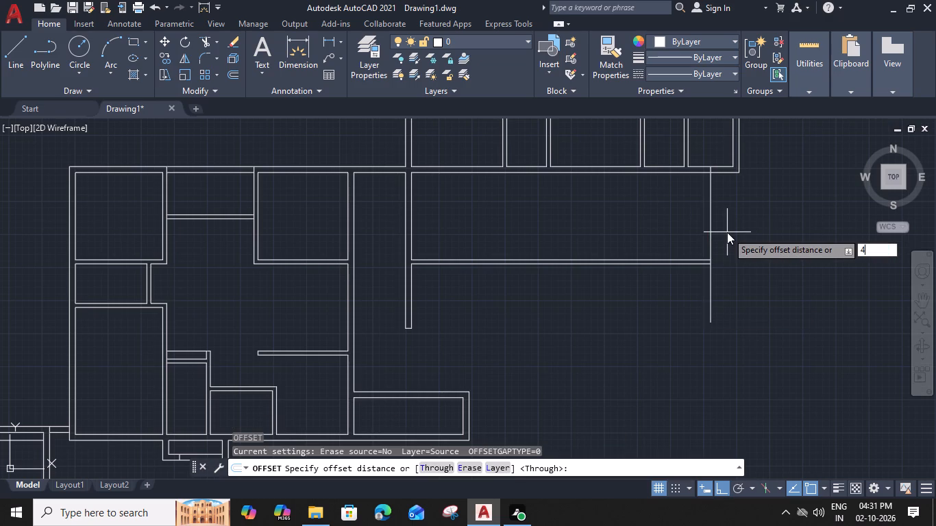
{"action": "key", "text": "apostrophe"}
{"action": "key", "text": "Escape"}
Offset the new vertical line 4.5" to both its right and left sides.
{"action": "middle_click_drag", "start_coordinate": [725, 233], "coordinate": [692, 257]}
{"action": "scroll", "coordinate": [682, 234], "scroll_direction": "up", "scroll_amount": 1}
{"action": "left_click", "coordinate": [675, 230]}
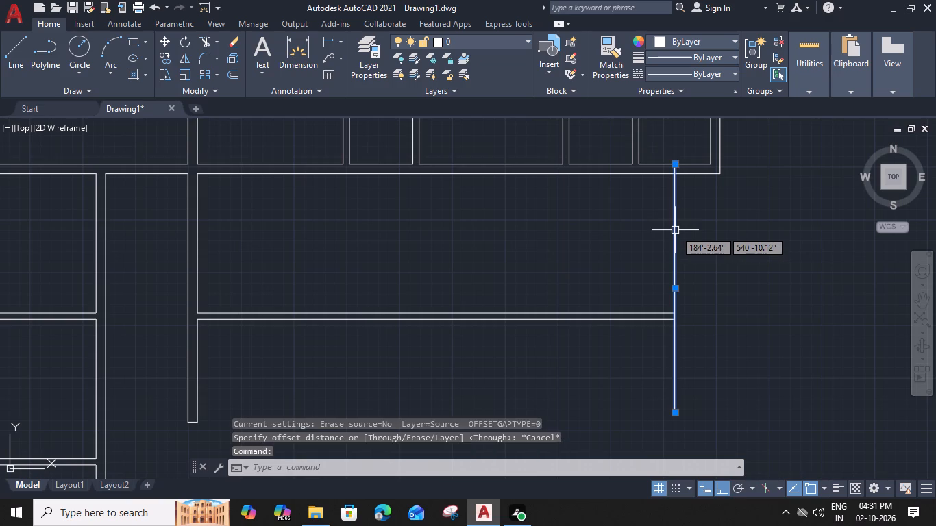
{"action": "type", "text": "O 4.5"}
{"action": "key", "text": "shift+quotedbl"}
{"action": "key", "text": "Return"}
{"action": "left_click", "coordinate": [691, 241]}
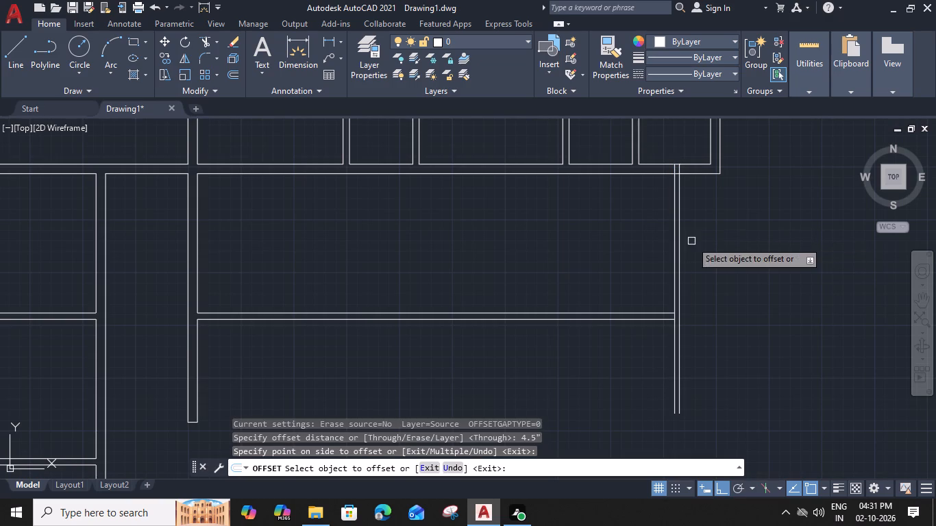
{"action": "left_click", "coordinate": [674, 231]}
{"action": "left_click", "coordinate": [659, 234]}
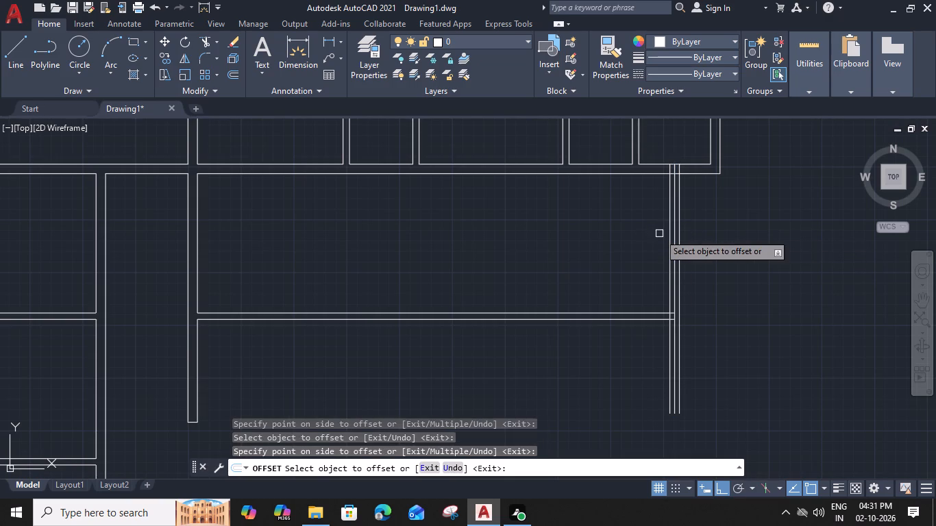
{"action": "key", "text": "Escape"}
Erase the original vertical centre line between the two offset wall lines.
{"action": "left_click", "coordinate": [674, 242]}
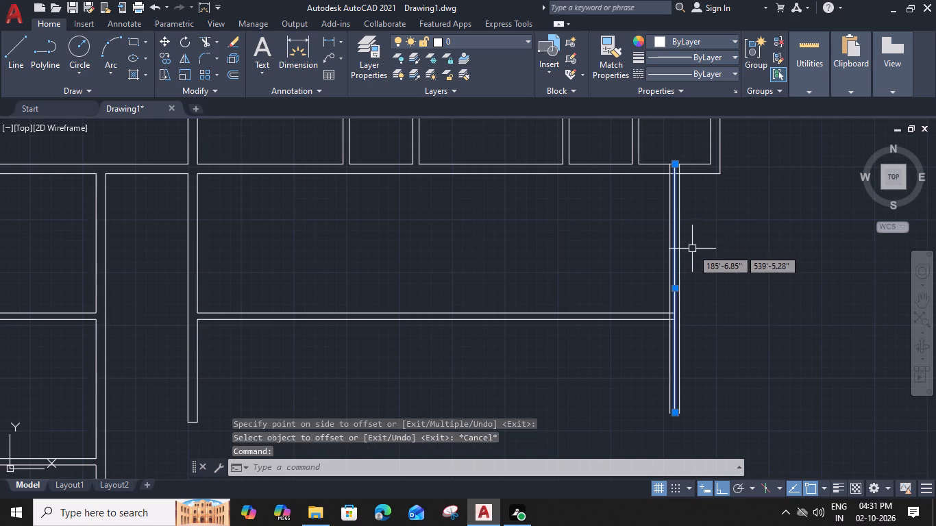
{"action": "key", "text": "Delete"}
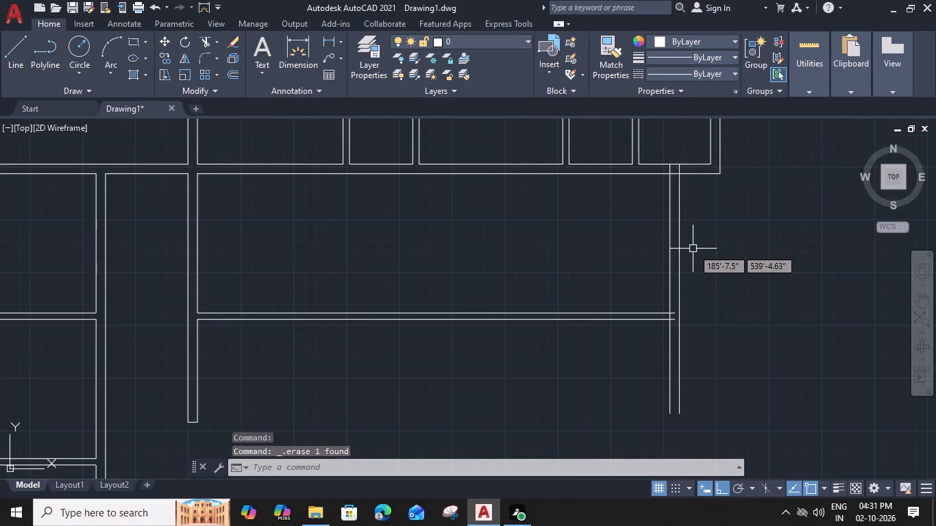
Trim the new double vertical wall's ends where they cross the upper unit's bottom wall, back to its outer line.
{"action": "type", "text": "TR"}
{"action": "key", "text": "space"}
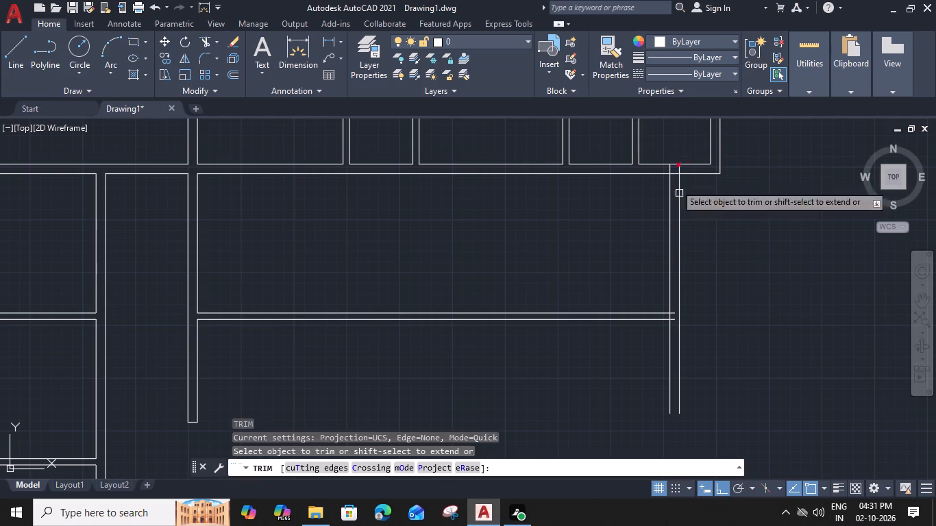
{"action": "scroll", "coordinate": [678, 164], "scroll_direction": "up", "scroll_amount": 3}
{"action": "left_click", "coordinate": [682, 173]}
{"action": "left_click", "coordinate": [643, 179]}
{"action": "scroll", "coordinate": [643, 179], "scroll_direction": "down", "scroll_amount": 2}
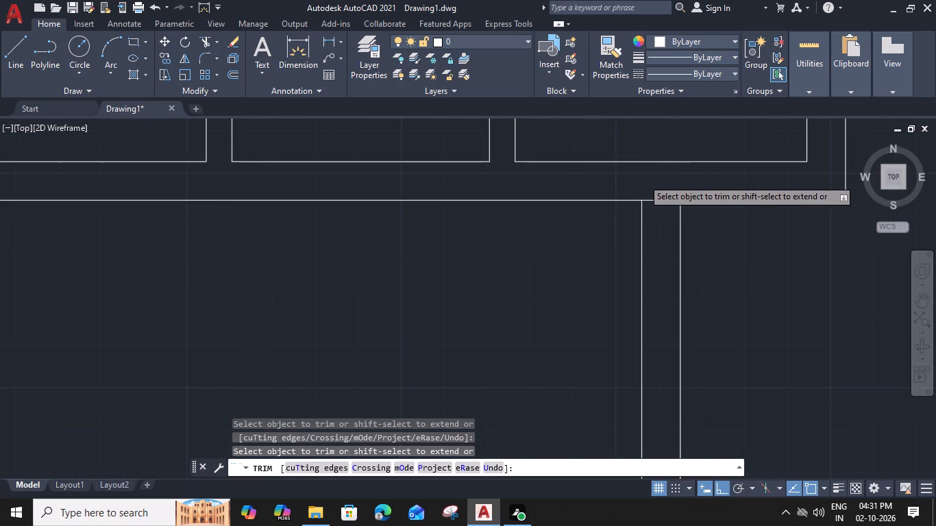
Clean the junction with the horizontal partition: extend its upper line to the outer wall line and trim the lower stub and inner segment.
{"action": "scroll", "coordinate": [643, 179], "scroll_direction": "down", "scroll_amount": 1}
{"action": "middle_click_drag", "start_coordinate": [645, 370], "coordinate": [652, 307]}
{"action": "scroll", "coordinate": [656, 262], "scroll_direction": "up", "scroll_amount": 3}
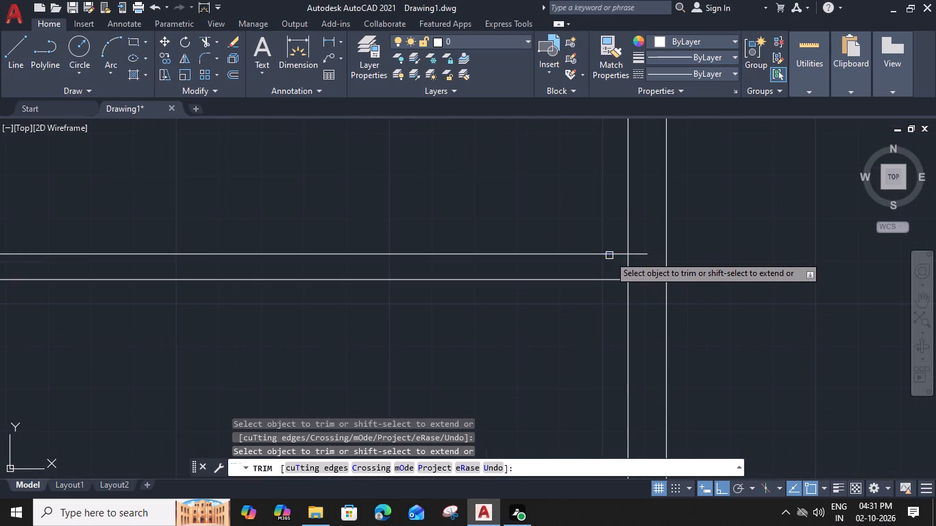
{"action": "left_click", "coordinate": [609, 255], "text": "shift"}
{"action": "left_click", "coordinate": [641, 277]}
{"action": "left_click", "coordinate": [628, 268]}
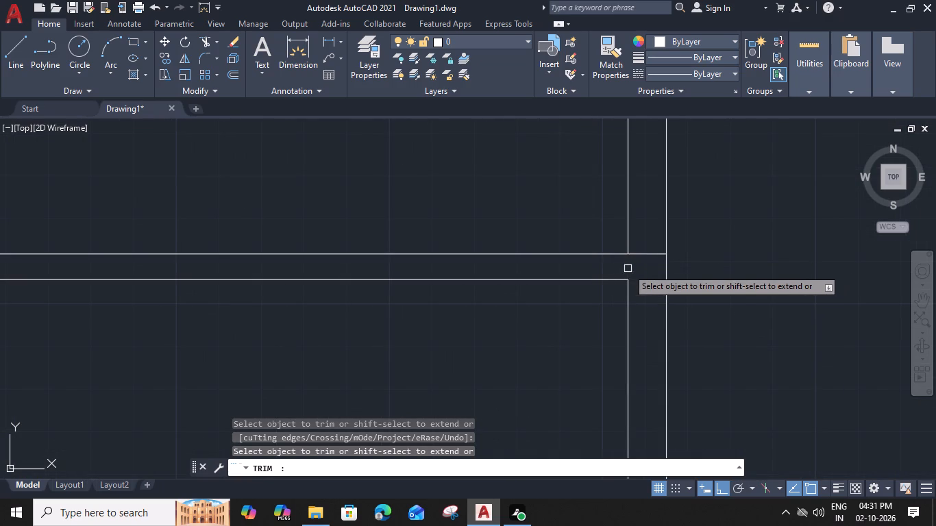
{"action": "scroll", "coordinate": [628, 268], "scroll_direction": "down", "scroll_amount": 3}
{"action": "key", "text": "Escape"}
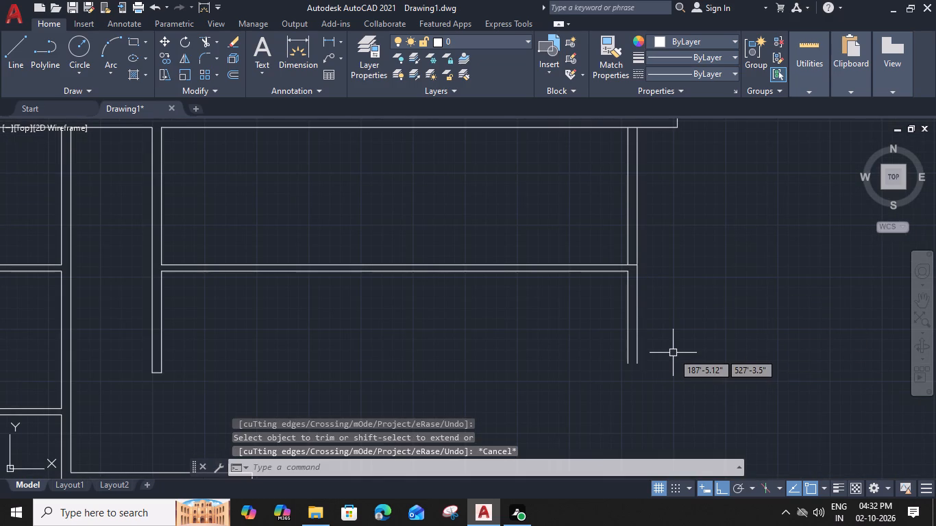
Offset the right wall's inner line below the partition 13' to the left, and offset that copy 6" left as a partition wall.
{"action": "scroll", "coordinate": [669, 349], "scroll_direction": "down", "scroll_amount": 2}
{"action": "middle_click_drag", "start_coordinate": [669, 346], "coordinate": [691, 276]}
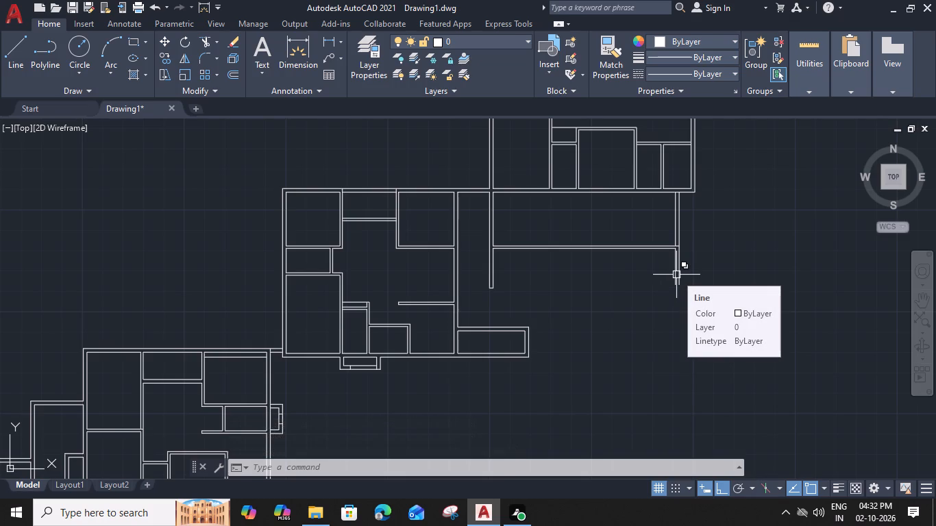
{"action": "scroll", "coordinate": [672, 267], "scroll_direction": "up", "scroll_amount": 2}
{"action": "left_click", "coordinate": [682, 267]}
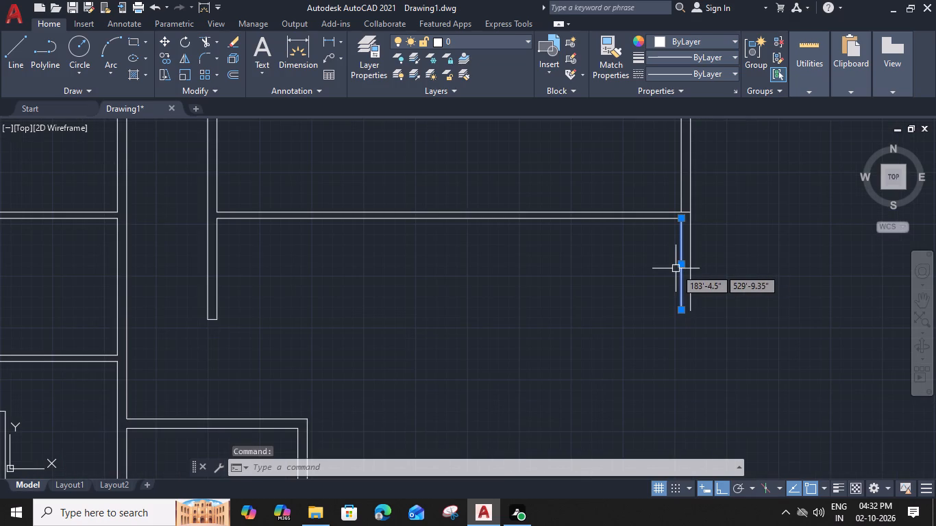
{"action": "type", "text": "O"}
{"action": "key", "text": "space"}
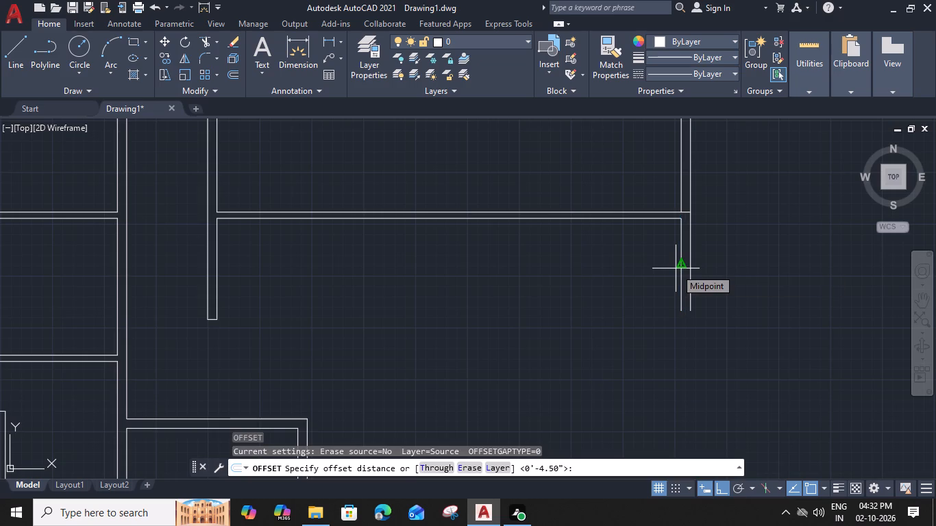
{"action": "type", "text": "13'"}
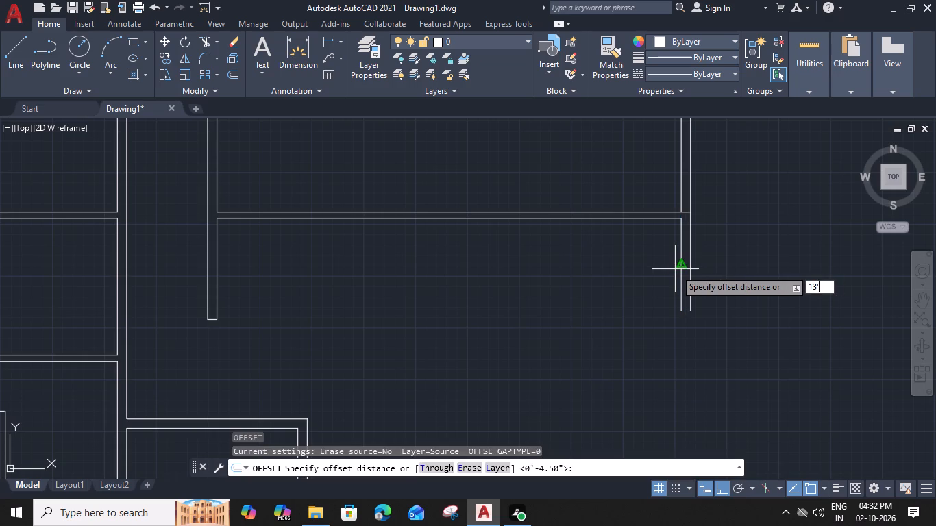
{"action": "key", "text": "space"}
{"action": "left_click", "coordinate": [628, 273]}
{"action": "middle_click_drag", "start_coordinate": [520, 282], "coordinate": [574, 277]}
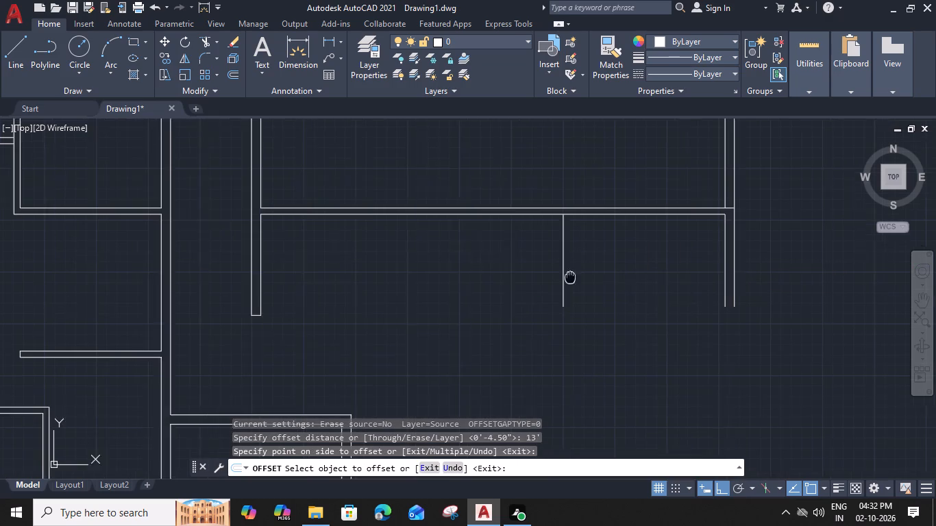
{"action": "middle_click_drag", "start_coordinate": [574, 277], "coordinate": [577, 277]}
{"action": "left_click", "coordinate": [576, 275]}
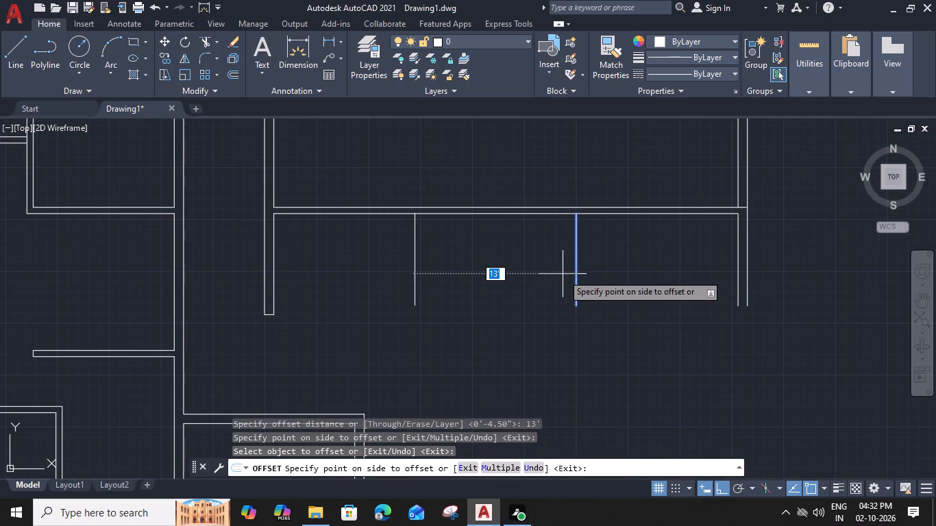
{"action": "type", "text": "6\""}
{"action": "key", "text": "Return"}
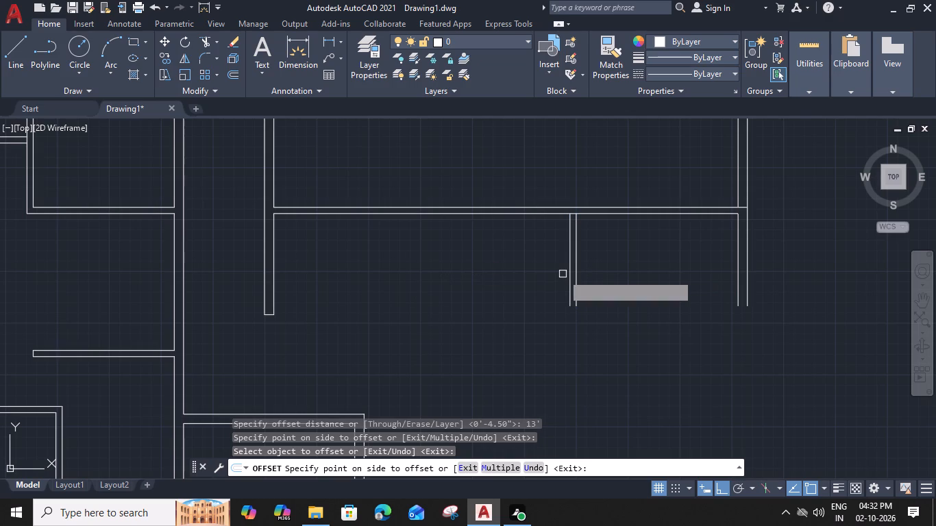
Offset the partition's left line 5' to the left, and offset the new line another 6" left for a second partition.
{"action": "left_click", "coordinate": [569, 275]}
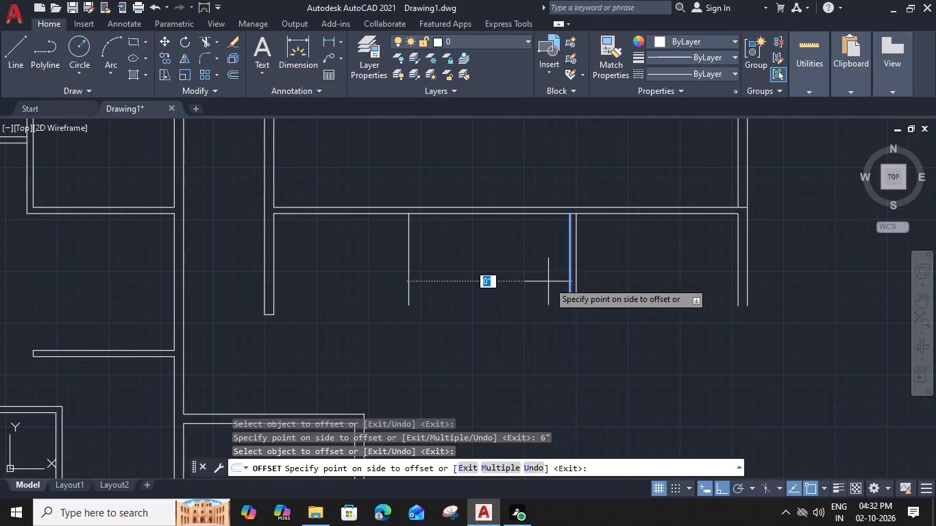
{"action": "type", "text": "5'"}
{"action": "key", "text": "space"}
{"action": "left_click", "coordinate": [508, 270]}
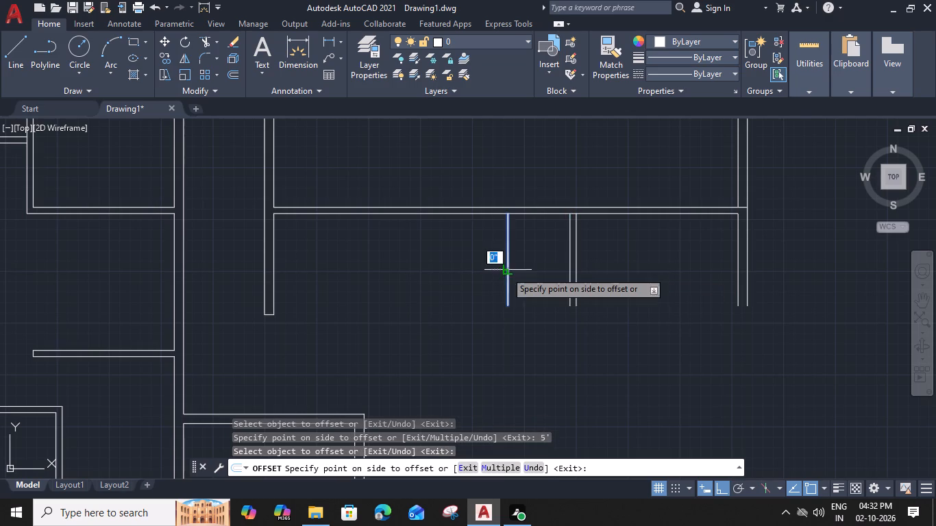
{"action": "key", "text": "6"}
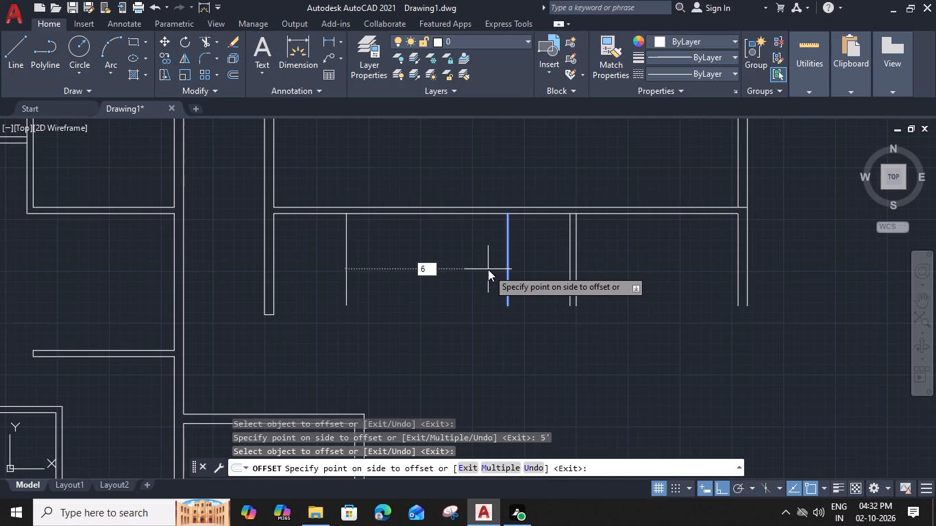
{"action": "key", "text": "shift+quotedbl"}
{"action": "key", "text": "Return"}
Offset the second partition's left line 10'6" to the left, and offset the new line another 9" left for a third wall.
{"action": "left_click", "coordinate": [500, 272]}
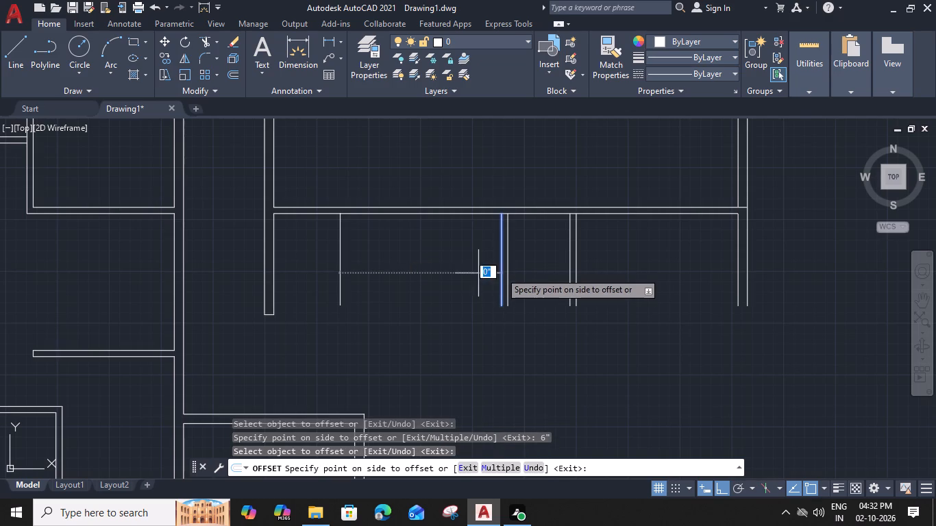
{"action": "middle_click_drag", "start_coordinate": [470, 273], "coordinate": [524, 271]}
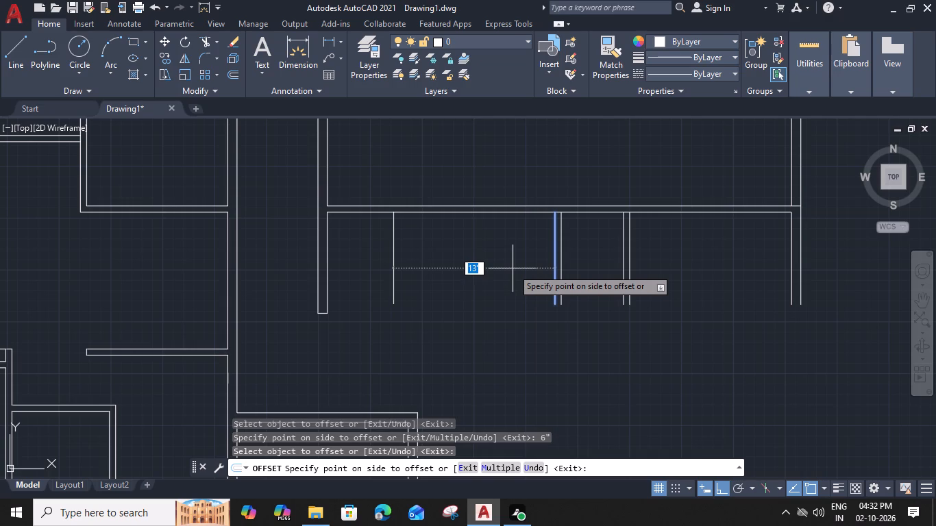
{"action": "type", "text": "10'6"}
{"action": "key", "text": "shift+quotedbl"}
{"action": "key", "text": "Return"}
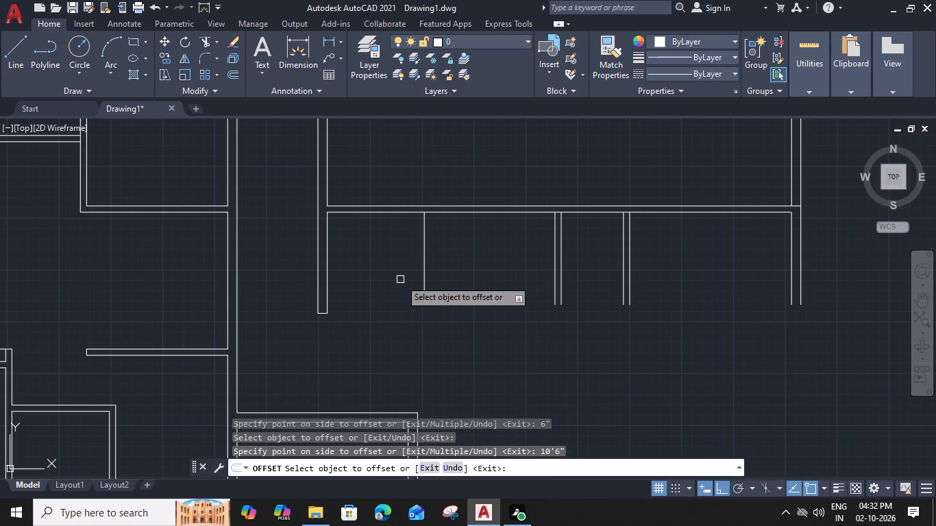
{"action": "left_click", "coordinate": [423, 261]}
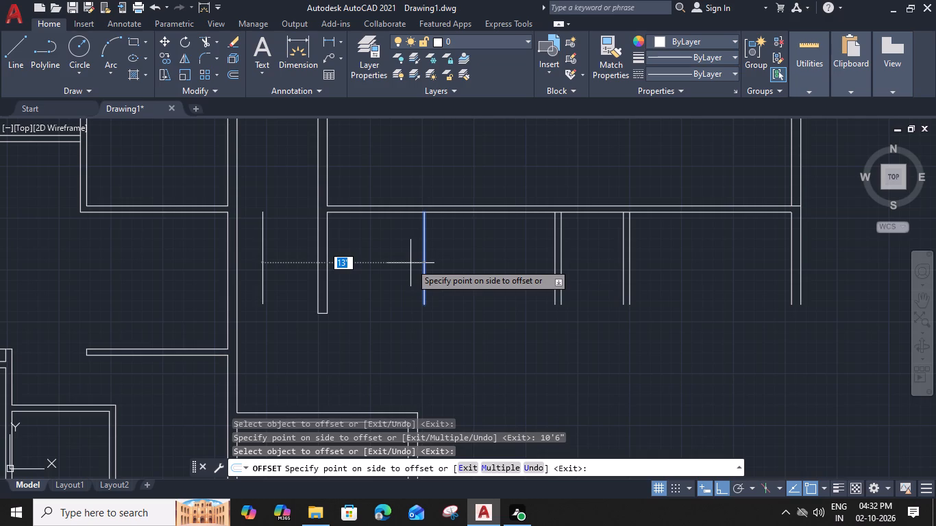
{"action": "type", "text": "9\""}
{"action": "key", "text": "Return"}
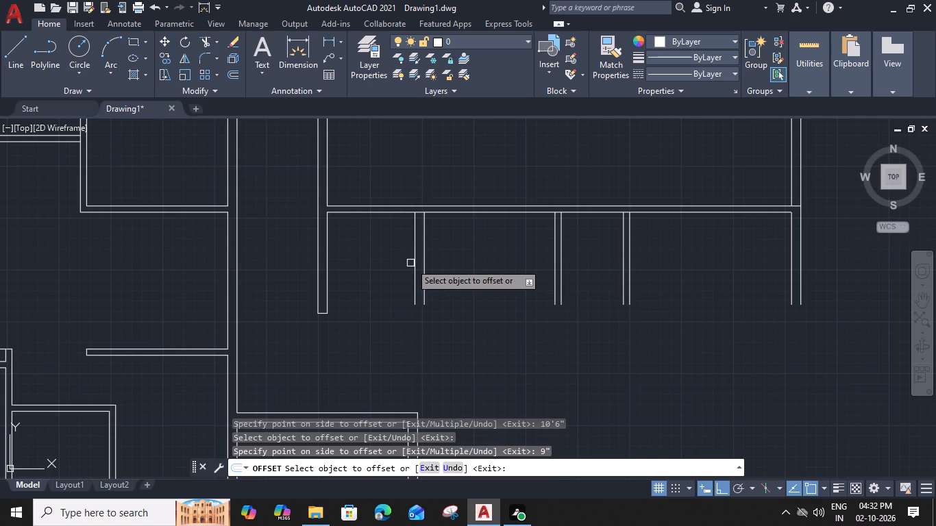
{"action": "key", "text": "Escape"}
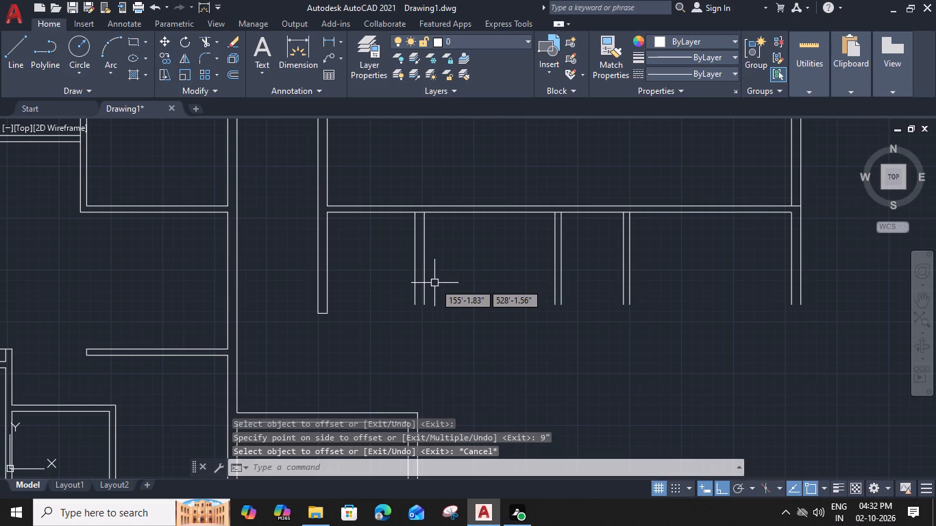
Extend the left line of the 9" wall down to the top line of the small room at the neighbouring unit's lower right.
{"action": "scroll", "coordinate": [452, 290], "scroll_direction": "down", "scroll_amount": 1}
{"action": "middle_click_drag", "start_coordinate": [454, 290], "coordinate": [452, 268]}
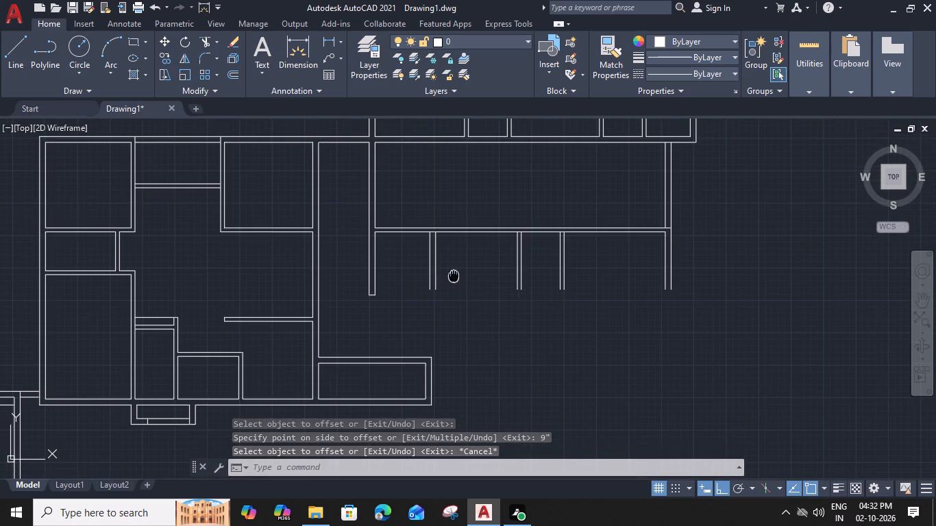
{"action": "middle_click_drag", "start_coordinate": [452, 268], "coordinate": [442, 190]}
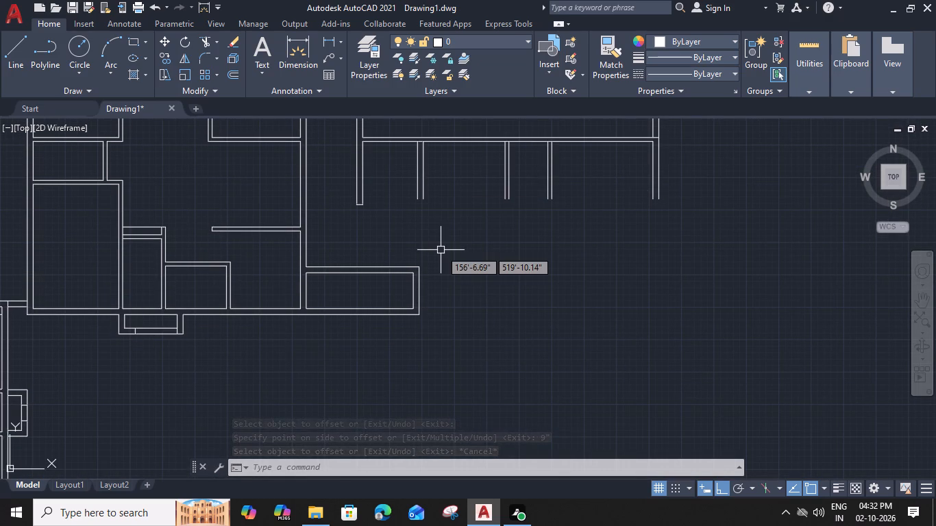
{"action": "middle_click_drag", "start_coordinate": [441, 250], "coordinate": [484, 257]}
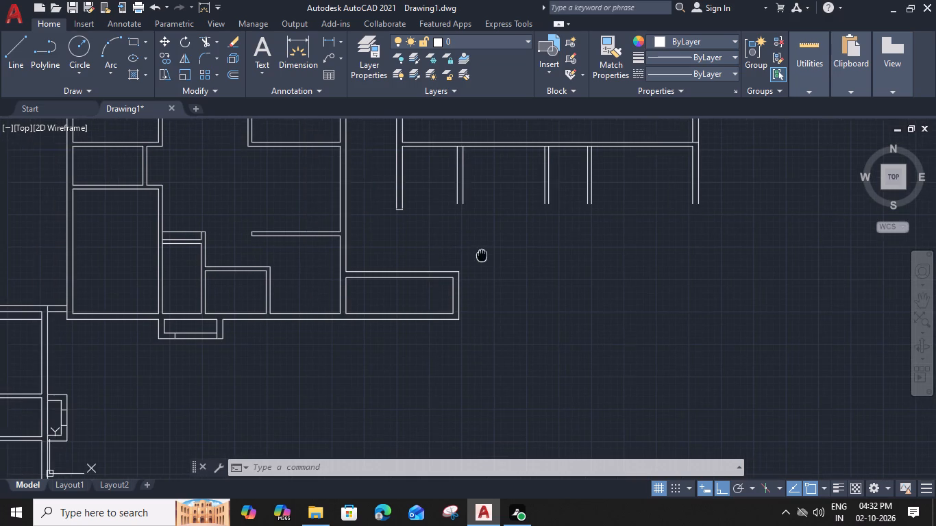
{"action": "middle_click_drag", "start_coordinate": [484, 257], "coordinate": [497, 261]}
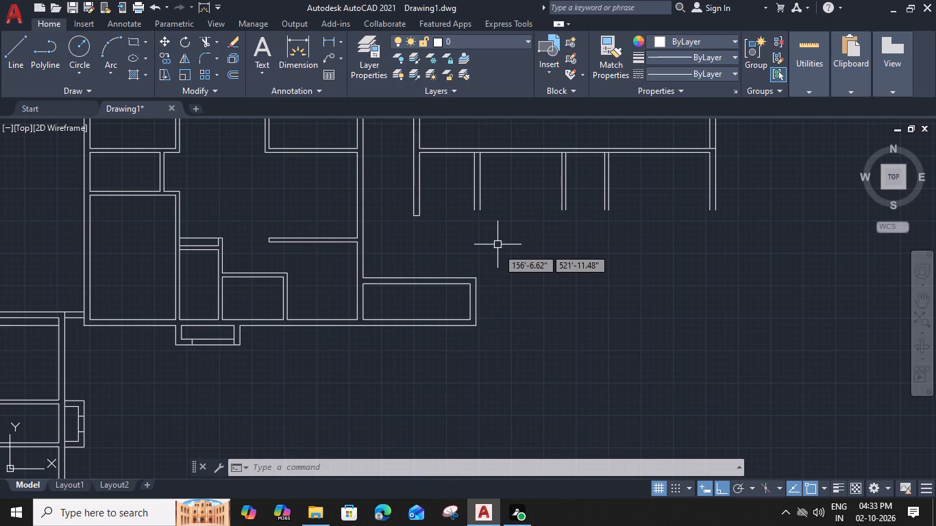
{"action": "type", "text": "EX"}
{"action": "key", "text": "space"}
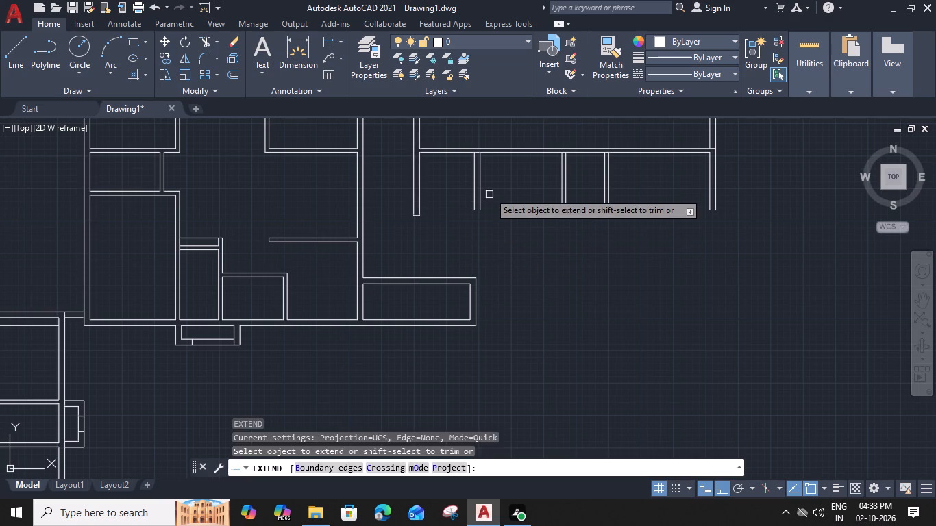
{"action": "left_click", "coordinate": [490, 186]}
{"action": "left_click", "coordinate": [472, 199]}
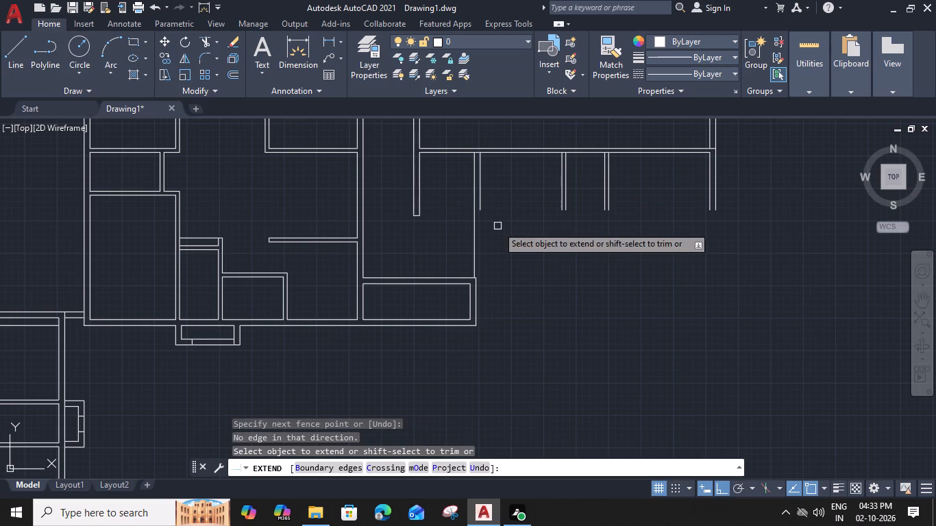
{"action": "key", "text": "Escape"}
Trim the horizontal wall's lower line between the paired lines of all three vertical walls to open the T-junctions.
{"action": "type", "text": "TR"}
{"action": "key", "text": "space"}
{"action": "scroll", "coordinate": [480, 155], "scroll_direction": "up", "scroll_amount": 3}
{"action": "left_click", "coordinate": [473, 150]}
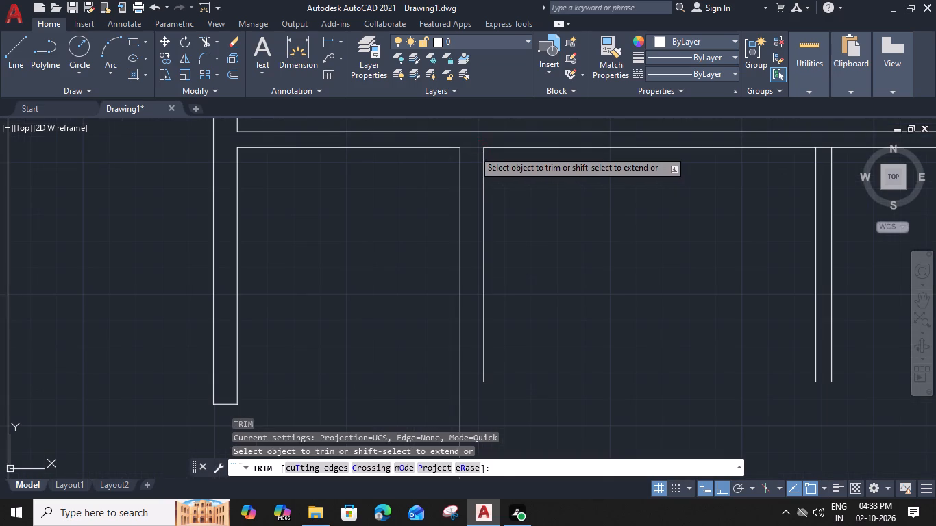
{"action": "middle_click_drag", "start_coordinate": [627, 212], "coordinate": [311, 278]}
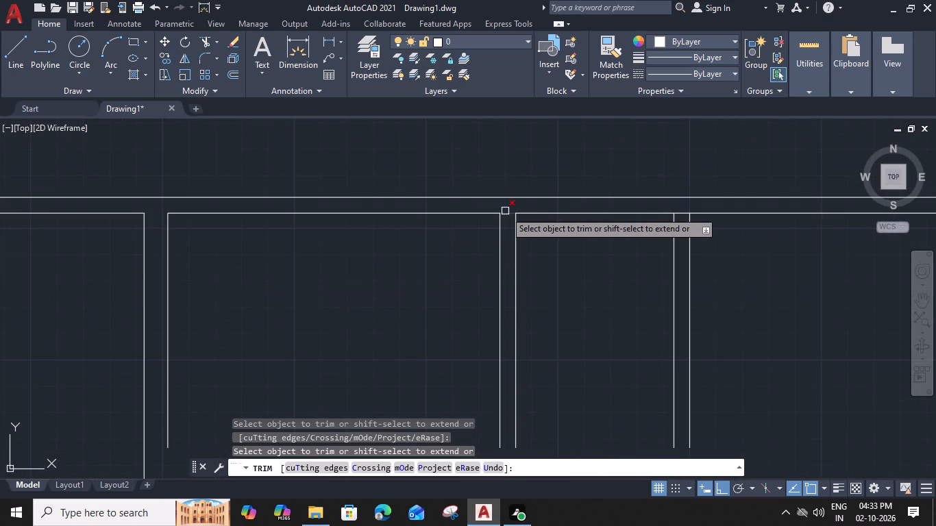
{"action": "left_click", "coordinate": [505, 212]}
{"action": "left_click", "coordinate": [682, 212]}
{"action": "scroll", "coordinate": [682, 212], "scroll_direction": "down", "scroll_amount": 1}
{"action": "middle_click_drag", "start_coordinate": [725, 248], "coordinate": [373, 261]}
{"action": "key", "text": "Escape"}
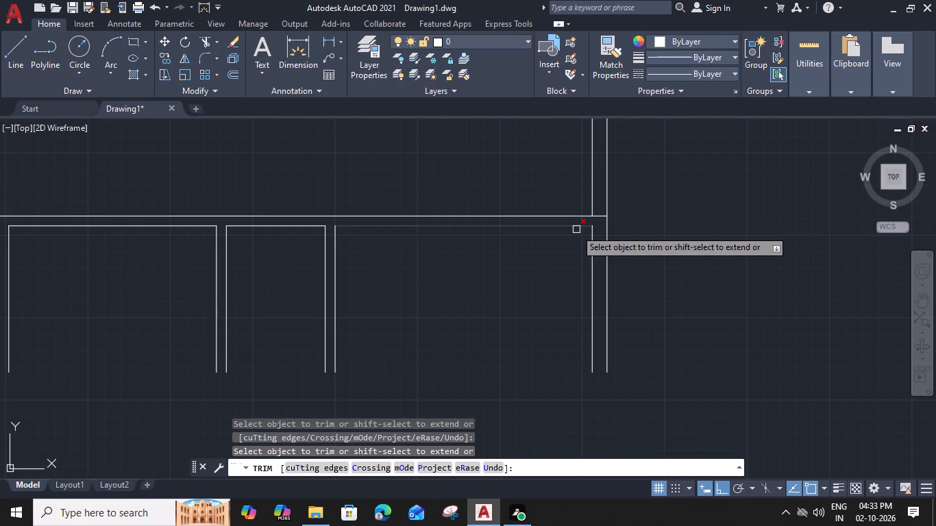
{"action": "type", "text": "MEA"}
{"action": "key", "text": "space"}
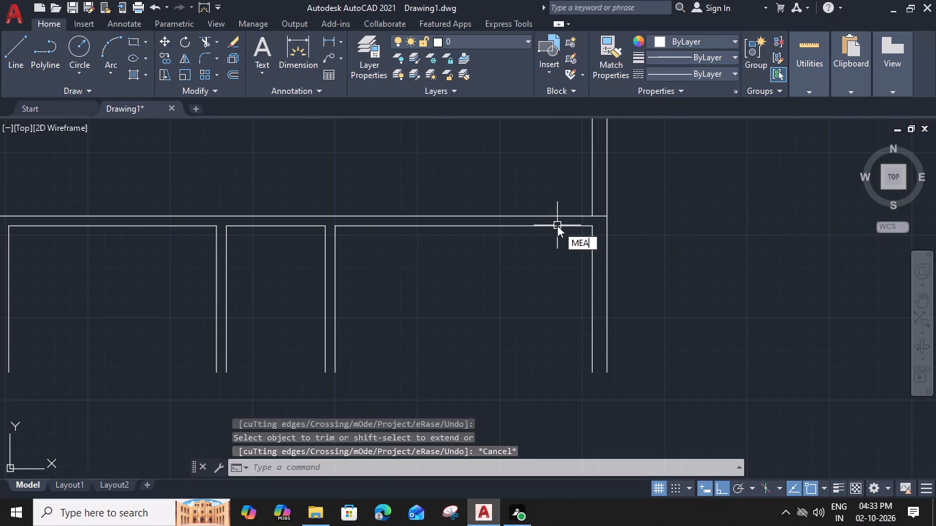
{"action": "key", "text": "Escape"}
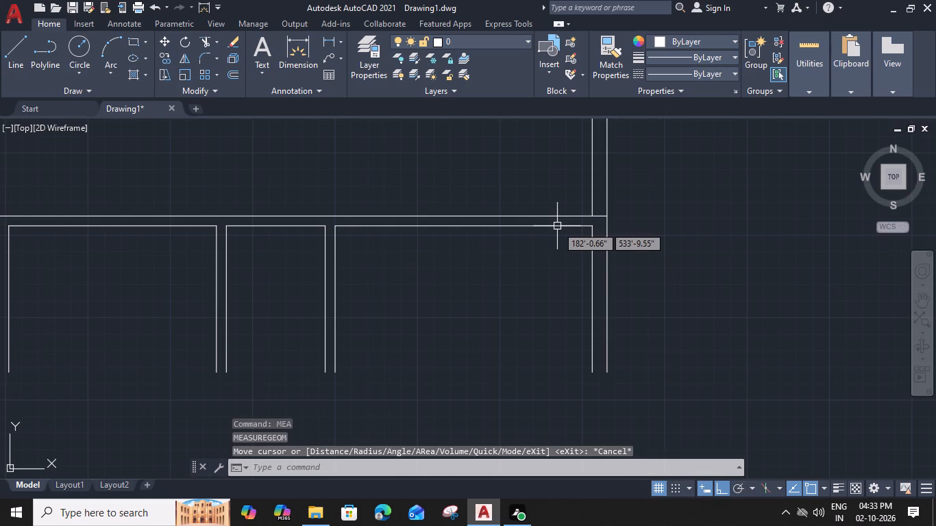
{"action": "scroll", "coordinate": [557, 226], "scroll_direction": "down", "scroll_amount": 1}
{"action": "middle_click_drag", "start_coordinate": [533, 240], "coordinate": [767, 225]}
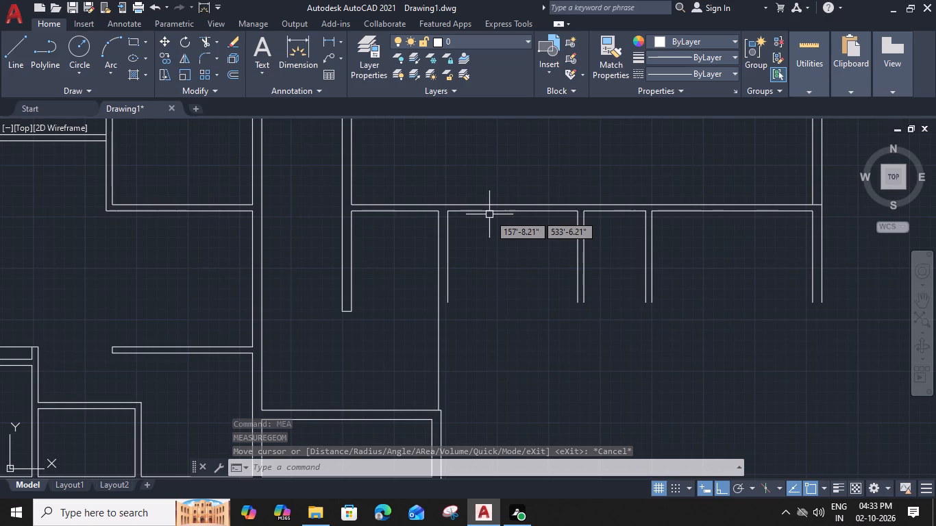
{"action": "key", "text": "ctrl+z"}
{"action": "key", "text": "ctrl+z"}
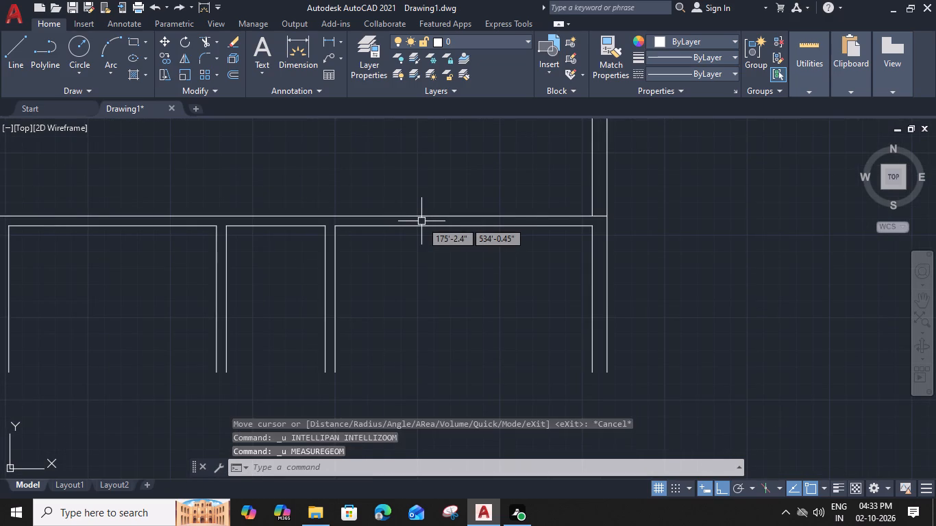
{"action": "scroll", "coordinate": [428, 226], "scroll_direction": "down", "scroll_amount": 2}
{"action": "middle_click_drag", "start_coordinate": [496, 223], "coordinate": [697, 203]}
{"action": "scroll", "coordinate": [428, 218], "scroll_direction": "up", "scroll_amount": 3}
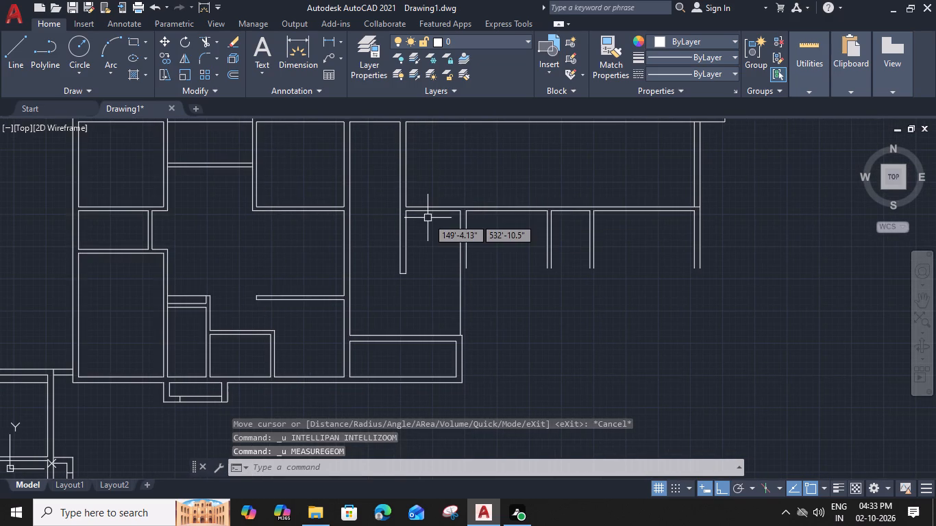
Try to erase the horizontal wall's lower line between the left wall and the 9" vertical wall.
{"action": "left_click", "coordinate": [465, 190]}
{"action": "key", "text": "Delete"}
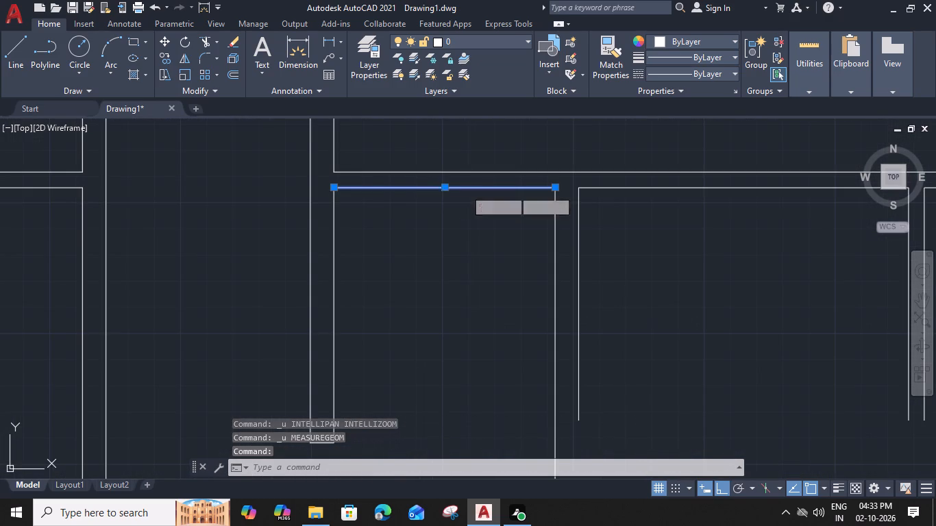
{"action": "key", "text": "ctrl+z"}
Erase the horizontal wall's upper line and replace it by offsetting the wall's leftmost lower line segment 9" upward.
{"action": "left_click", "coordinate": [593, 175]}
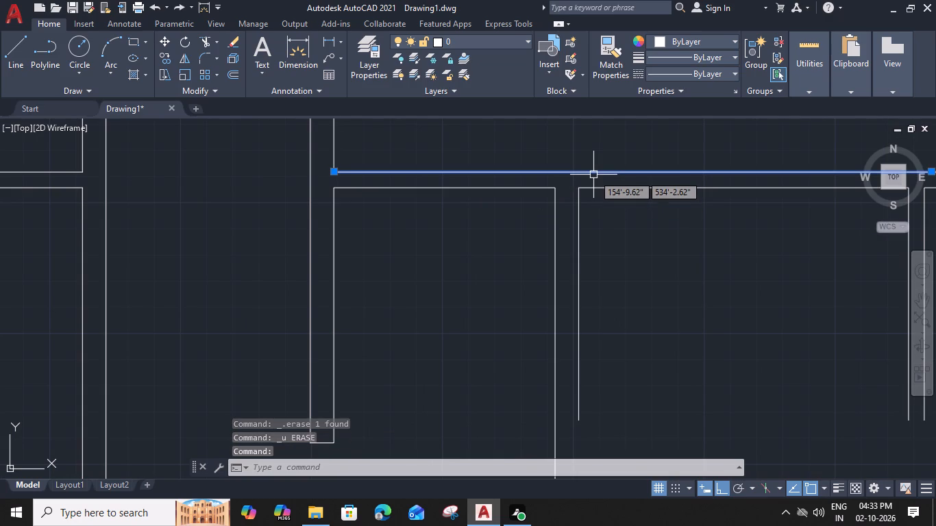
{"action": "key", "text": "Delete"}
{"action": "left_click", "coordinate": [536, 187]}
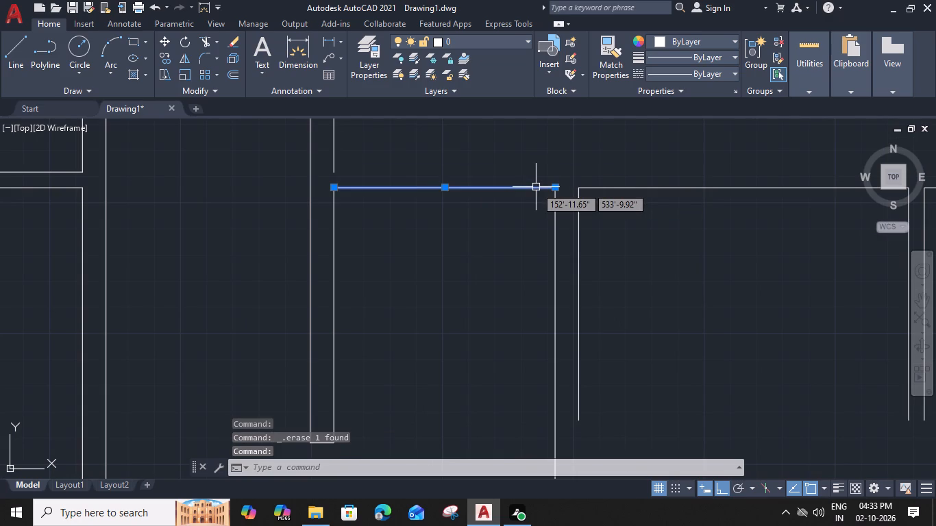
{"action": "type", "text": "O 9"}
{"action": "key", "text": "shift+quotedbl"}
{"action": "key", "text": "Return"}
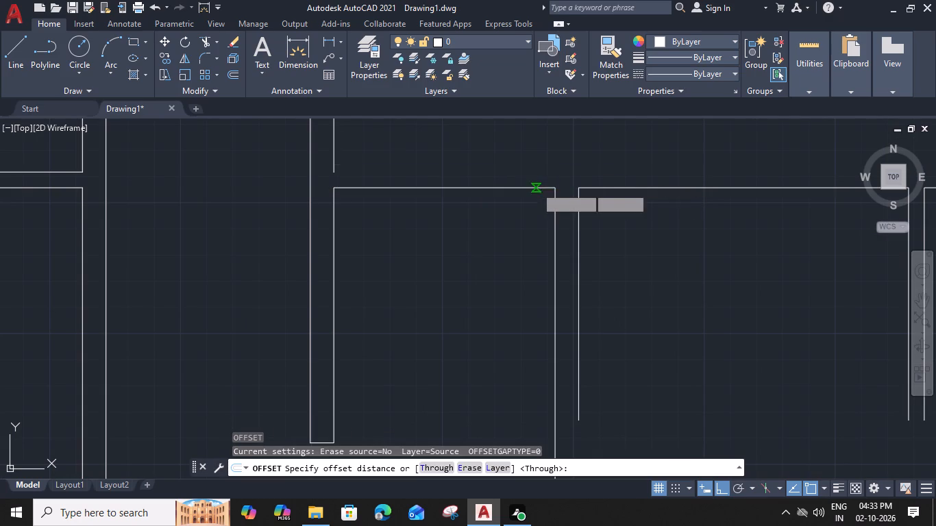
{"action": "left_click", "coordinate": [540, 170]}
{"action": "key", "text": "Escape"}
Extend the new upper line to the far right wall, and trim both side walls' inner line ends projecting below it.
{"action": "type", "text": "TR"}
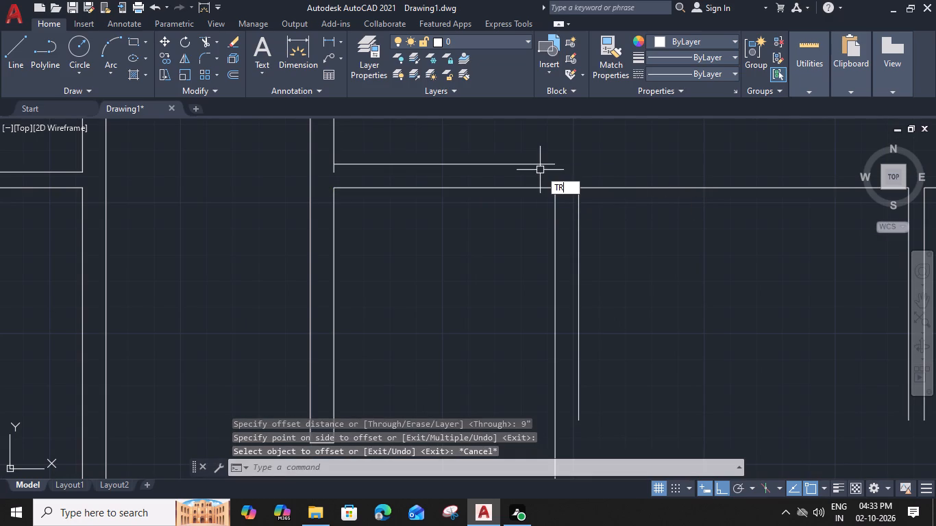
{"action": "key", "text": "space"}
{"action": "left_click", "coordinate": [334, 171]}
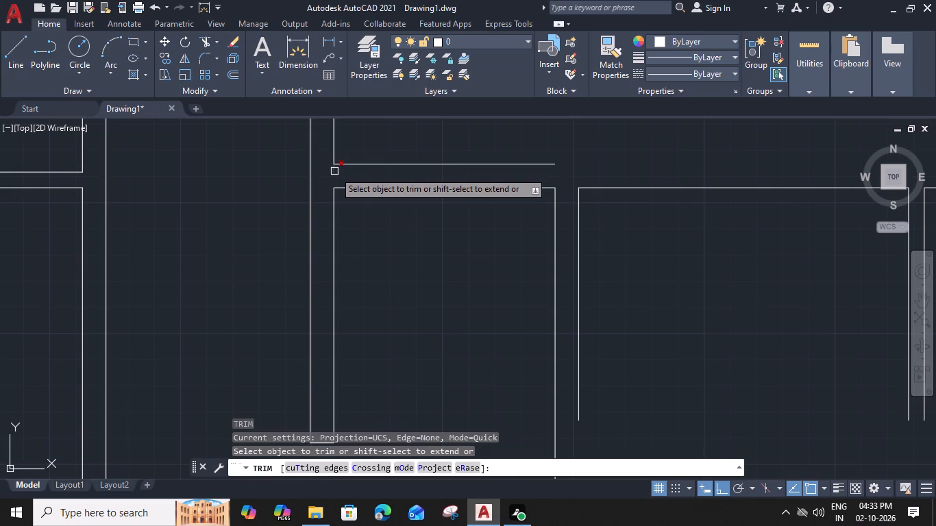
{"action": "scroll", "coordinate": [334, 172], "scroll_direction": "down", "scroll_amount": 2}
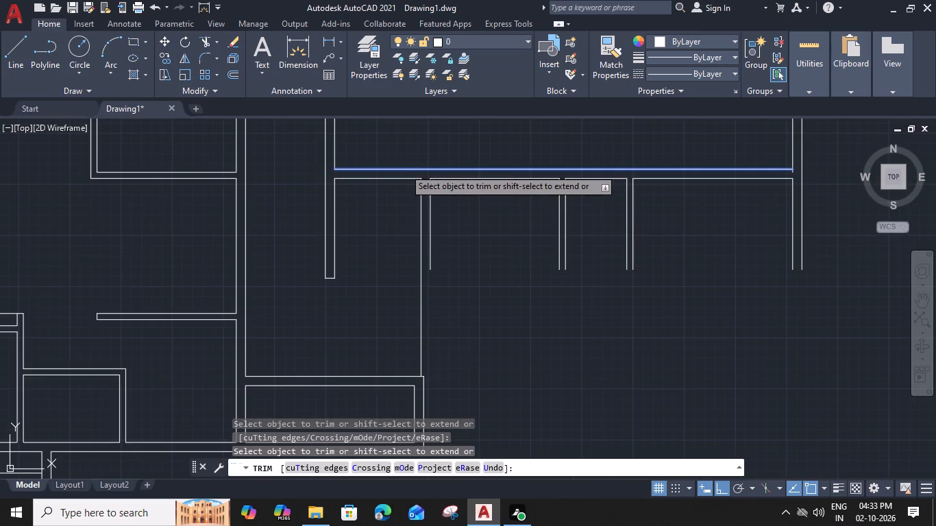
{"action": "left_click", "coordinate": [404, 168], "text": "shift"}
{"action": "scroll", "coordinate": [783, 177], "scroll_direction": "up", "scroll_amount": 2}
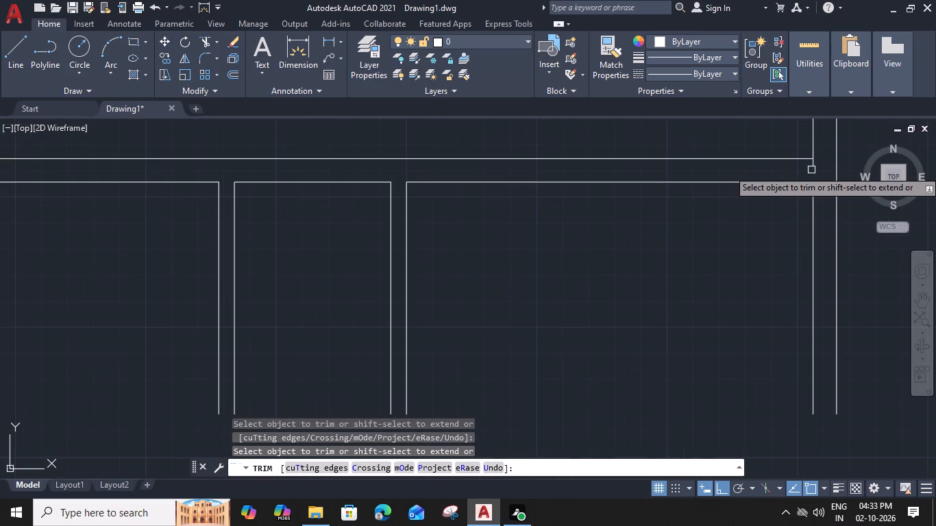
{"action": "left_click", "coordinate": [812, 166]}
{"action": "scroll", "coordinate": [779, 192], "scroll_direction": "down", "scroll_amount": 3}
{"action": "key", "text": "Escape"}
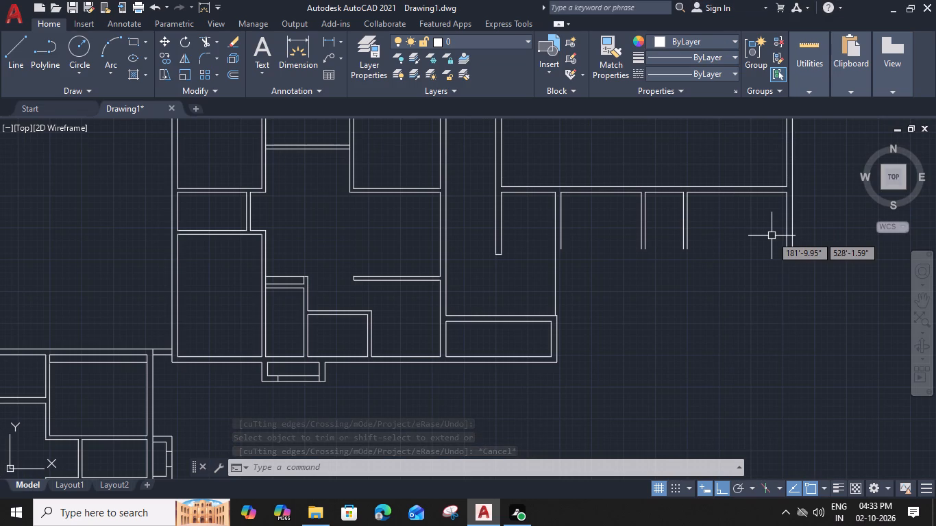
Offset the horizontal wall's lower line beside the 9" vertical wall 15' down, and offset the new line another 6" down.
{"action": "left_click", "coordinate": [595, 195]}
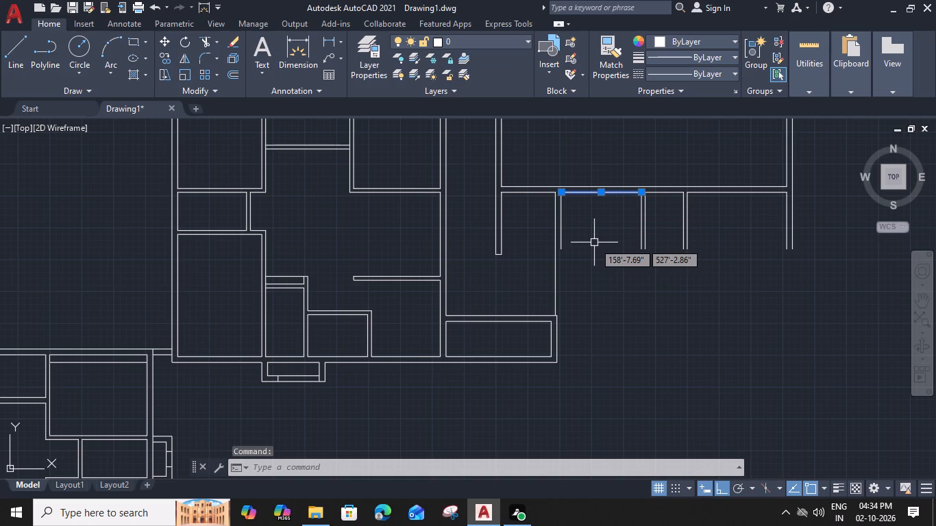
{"action": "type", "text": "O 1"}
{"action": "type", "text": "5'"}
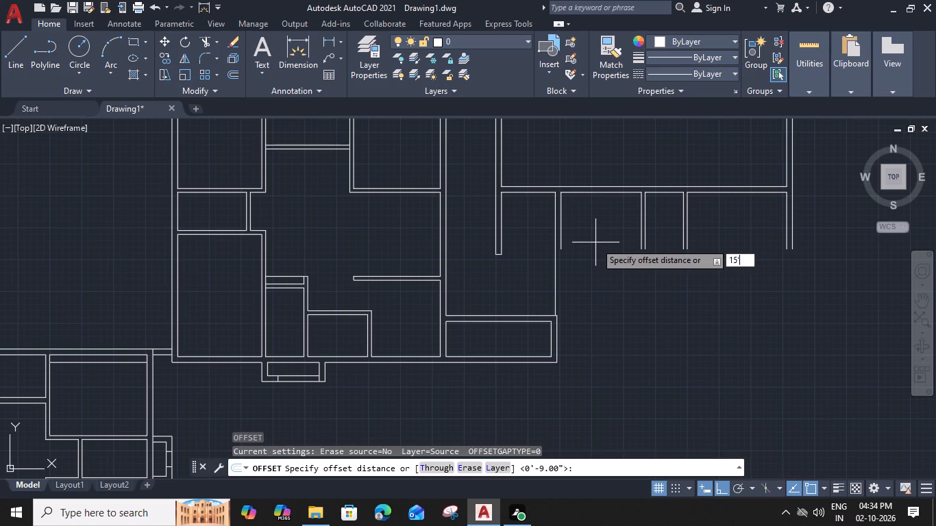
{"action": "key", "text": "space"}
{"action": "left_click", "coordinate": [596, 246]}
{"action": "middle_click_drag", "start_coordinate": [596, 246], "coordinate": [547, 142]}
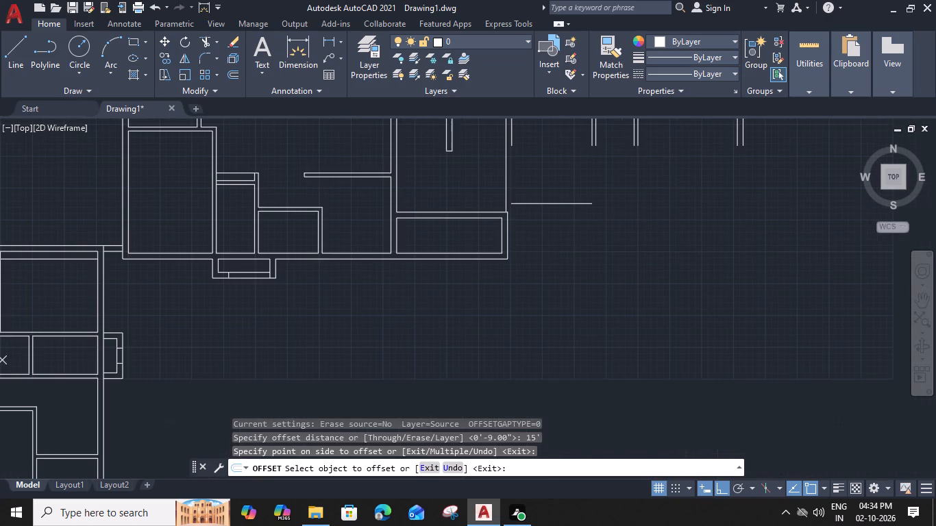
{"action": "left_click", "coordinate": [557, 206]}
{"action": "key", "text": "6"}
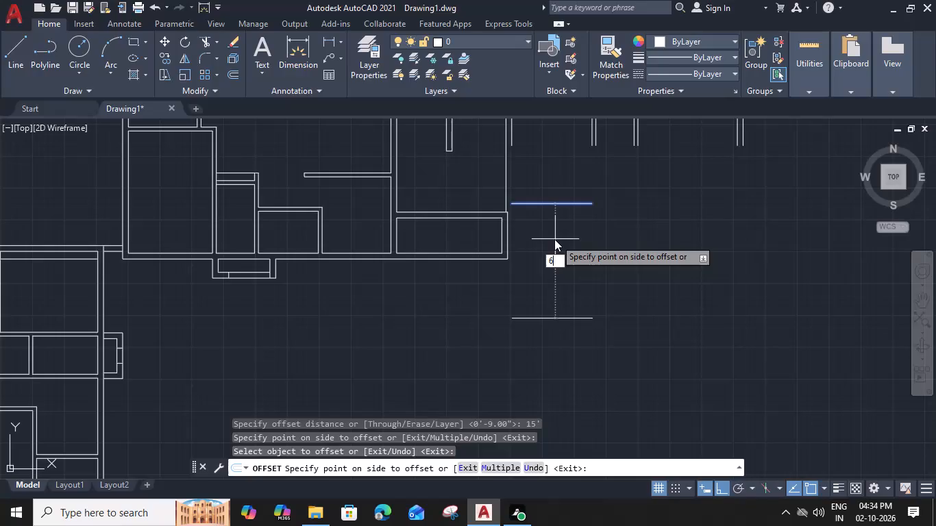
{"action": "key", "text": "shift+quotedbl"}
{"action": "key", "text": "Return"}
{"action": "middle_click_drag", "start_coordinate": [555, 225], "coordinate": [554, 210]}
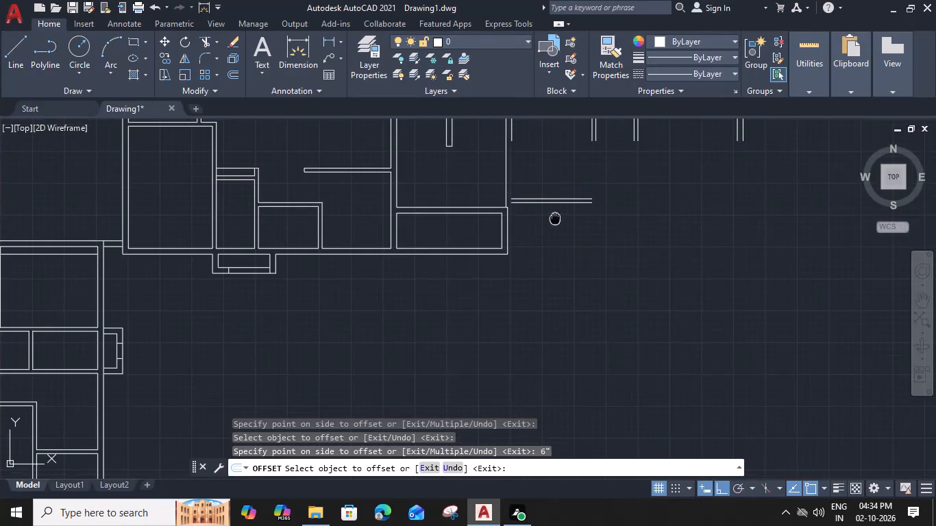
{"action": "middle_click_drag", "start_coordinate": [554, 210], "coordinate": [548, 197]}
Offset the 6" partition's lower line 15'3" down, and offset the new line another 9" down for the bottom wall.
{"action": "left_click", "coordinate": [558, 181]}
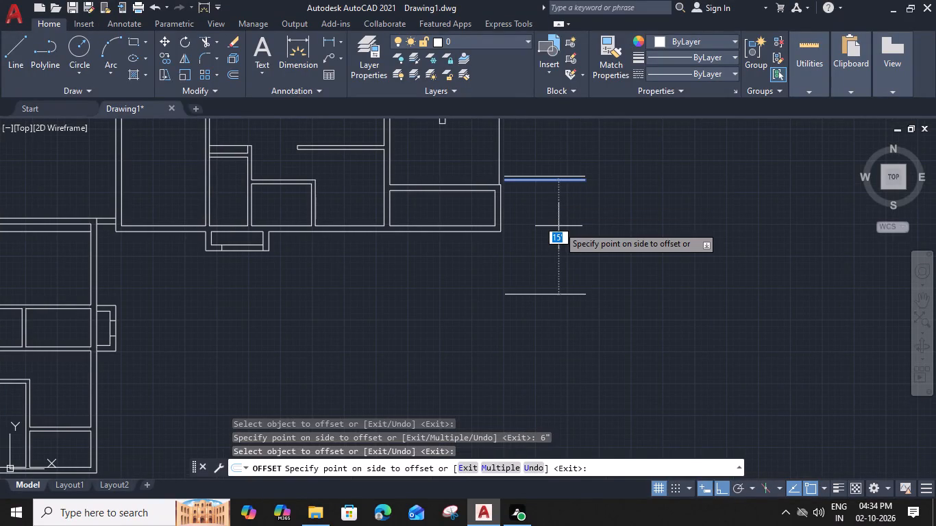
{"action": "key", "text": "1"}
{"action": "type", "text": "5'3"}
{"action": "key", "text": "shift+quotedbl"}
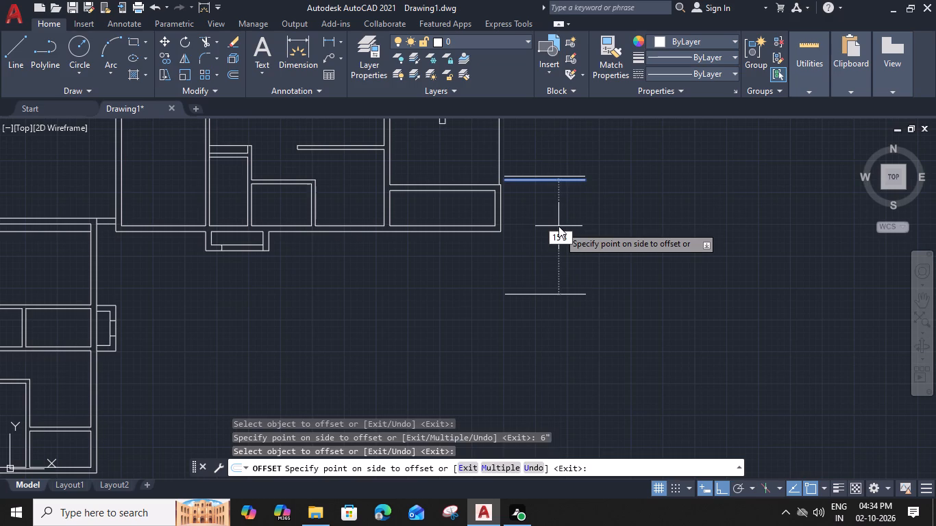
{"action": "key", "text": "Return"}
{"action": "left_click", "coordinate": [558, 295]}
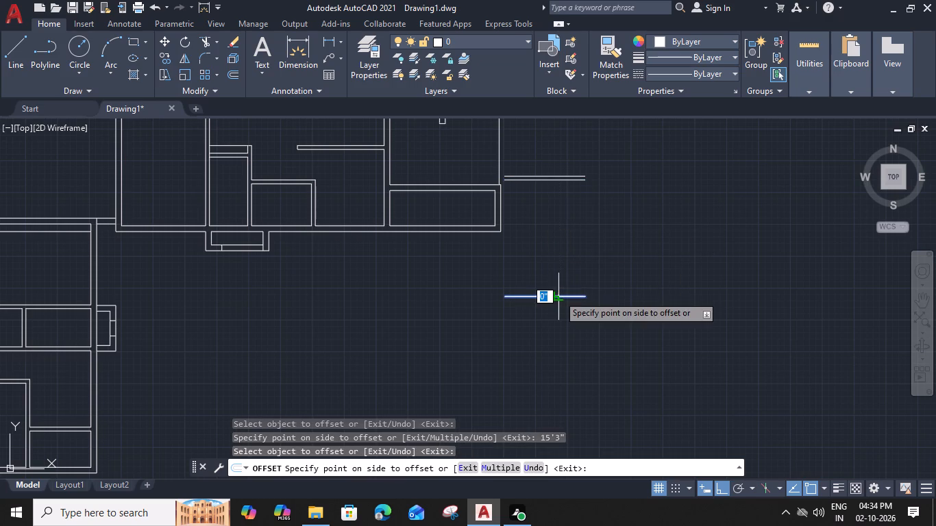
{"action": "type", "text": "9\""}
{"action": "key", "text": "Return"}
{"action": "key", "text": "Escape"}
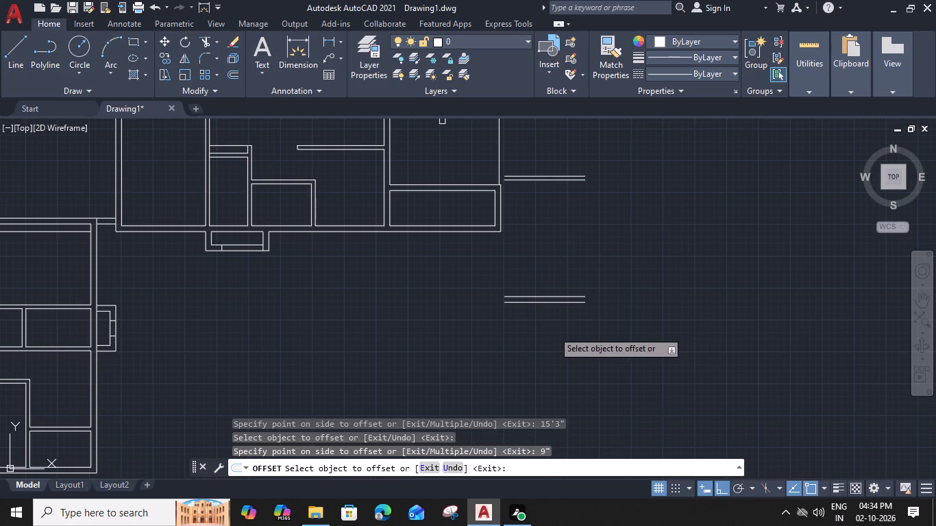
Fillet the bottom wall's outer and inner lines with the 9" vertical wall's left and right lines to close the corner.
{"action": "middle_click_drag", "start_coordinate": [588, 262], "coordinate": [497, 339]}
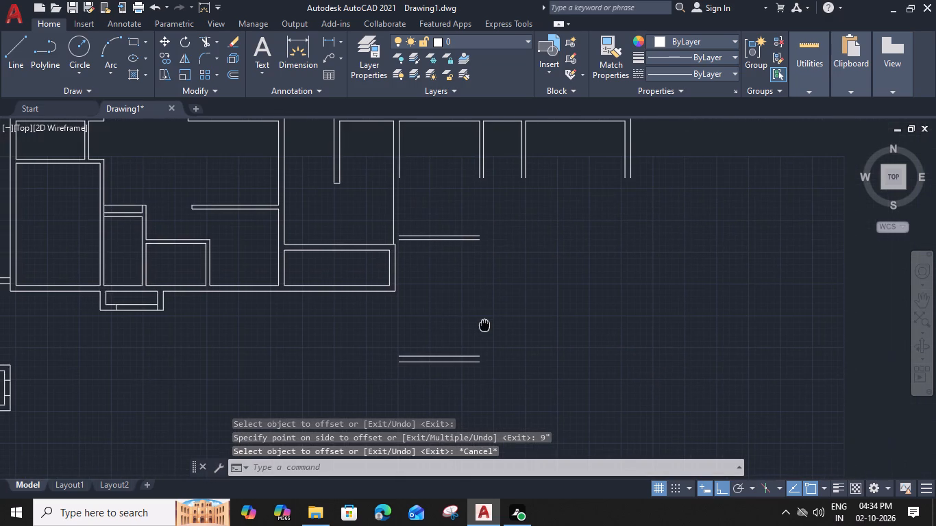
{"action": "type", "text": "F"}
{"action": "key", "text": "space"}
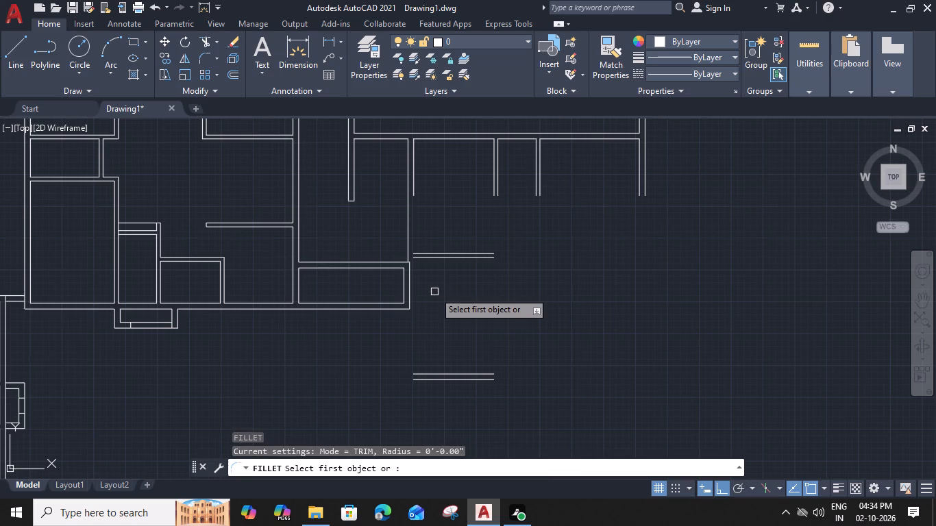
{"action": "left_click", "coordinate": [438, 380]}
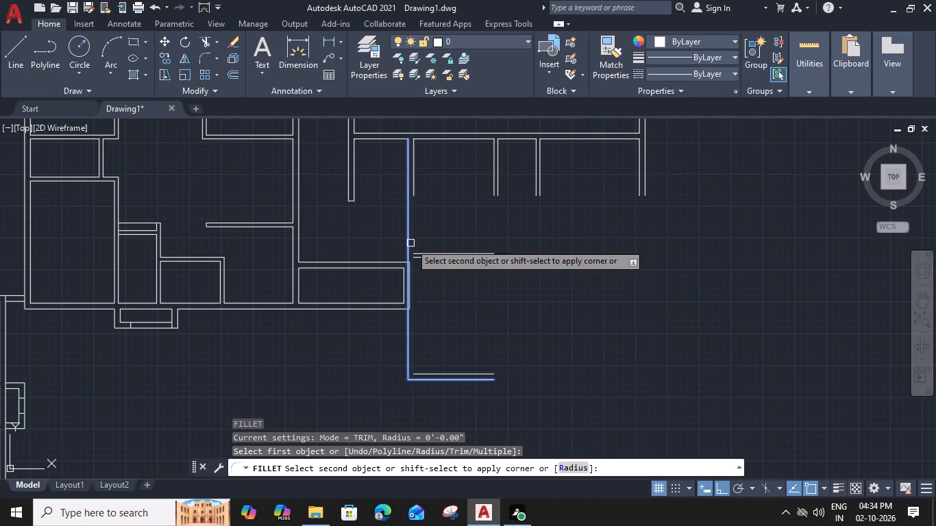
{"action": "left_click", "coordinate": [409, 242]}
{"action": "type", "text": "F"}
{"action": "key", "text": "space"}
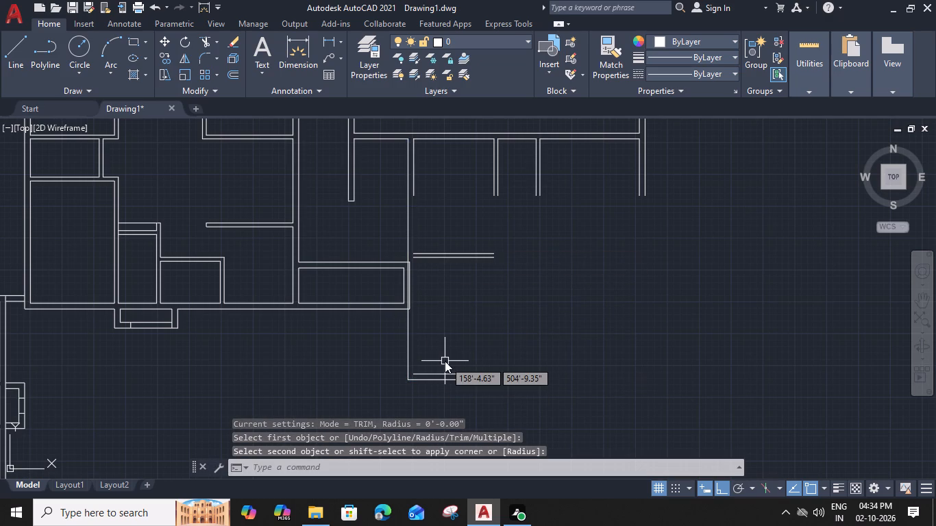
{"action": "left_click", "coordinate": [449, 373]}
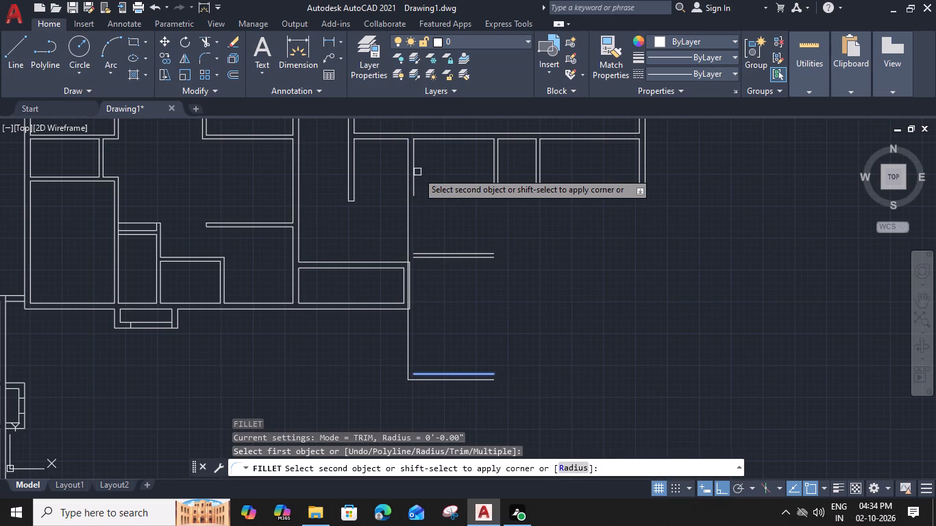
{"action": "left_click", "coordinate": [415, 172]}
Trim the 9" vertical wall's right line between the 6" horizontal partition's lines to open the T-junction.
{"action": "type", "text": "TR"}
{"action": "key", "text": "space"}
{"action": "scroll", "coordinate": [415, 256], "scroll_direction": "up", "scroll_amount": 4}
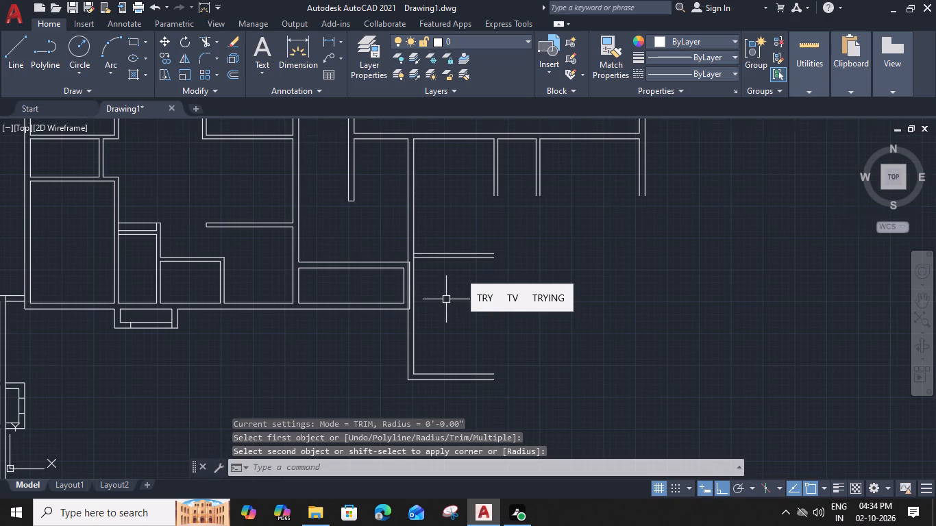
{"action": "left_click", "coordinate": [396, 249]}
{"action": "scroll", "coordinate": [396, 249], "scroll_direction": "down", "scroll_amount": 3}
{"action": "scroll", "coordinate": [392, 266], "scroll_direction": "up", "scroll_amount": 3}
Trim away the neighbouring unit's outer right line and the ends of its horizontal lines projecting into the 9" vertical wall.
{"action": "left_click", "coordinate": [386, 235]}
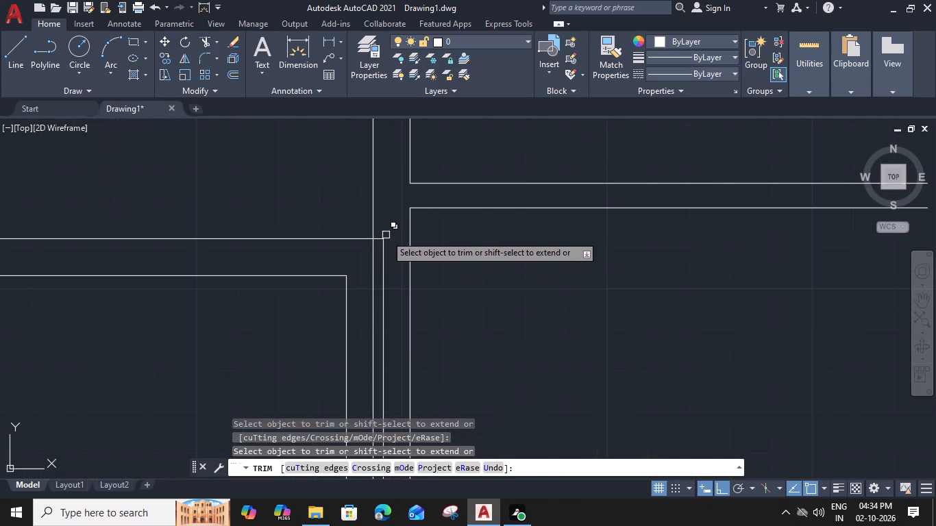
{"action": "left_click", "coordinate": [382, 237]}
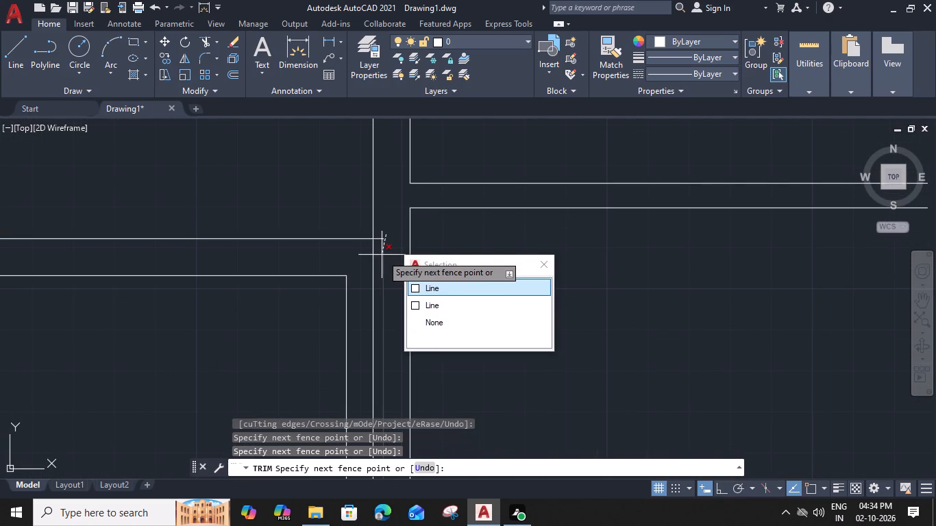
{"action": "left_click", "coordinate": [382, 255]}
{"action": "left_click", "coordinate": [382, 238]}
{"action": "scroll", "coordinate": [383, 271], "scroll_direction": "down", "scroll_amount": 3}
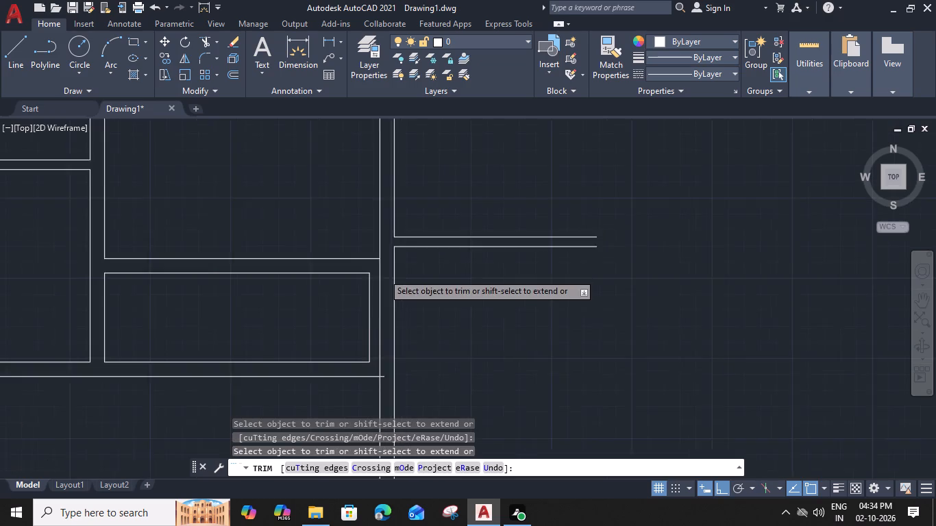
{"action": "middle_click_drag", "start_coordinate": [399, 304], "coordinate": [424, 270]}
{"action": "scroll", "coordinate": [408, 297], "scroll_direction": "up", "scroll_amount": 2}
{"action": "left_click", "coordinate": [412, 315]}
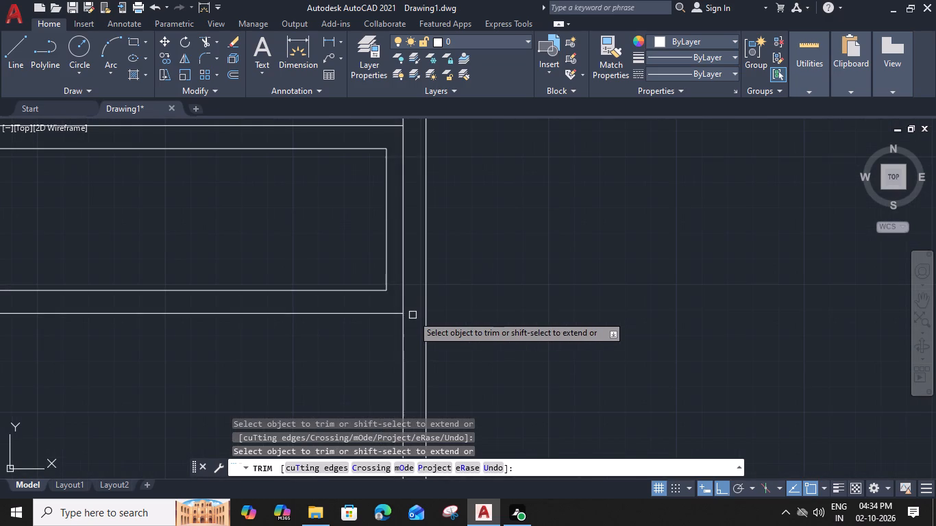
{"action": "scroll", "coordinate": [412, 314], "scroll_direction": "down", "scroll_amount": 3}
{"action": "key", "text": "Escape"}
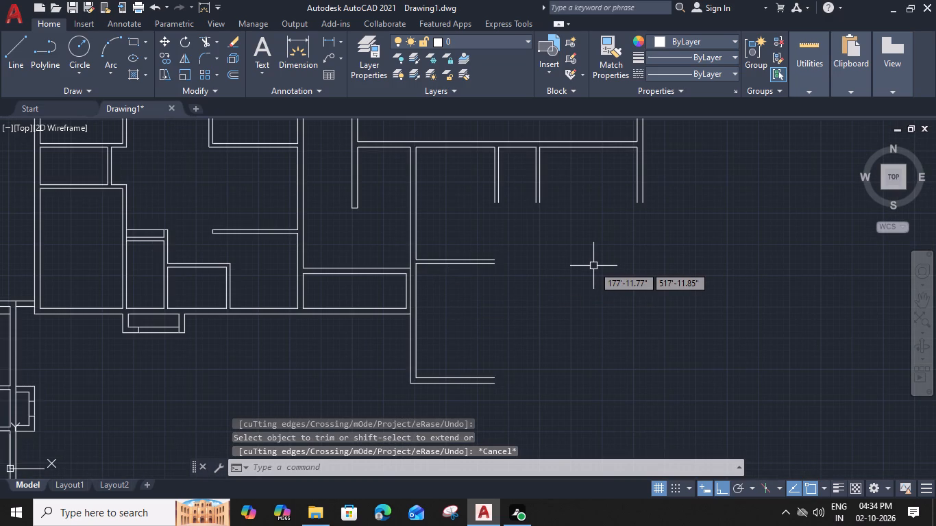
Offset the lower room's left wall inner line 10'10" to the right, and offset the new line another 6" for a partition.
{"action": "middle_click_drag", "start_coordinate": [518, 268], "coordinate": [534, 268]}
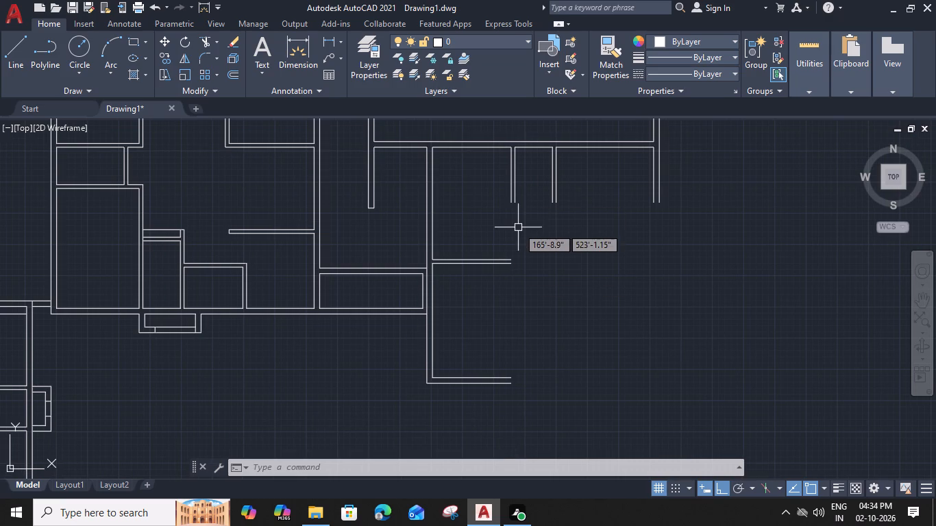
{"action": "left_click", "coordinate": [432, 285]}
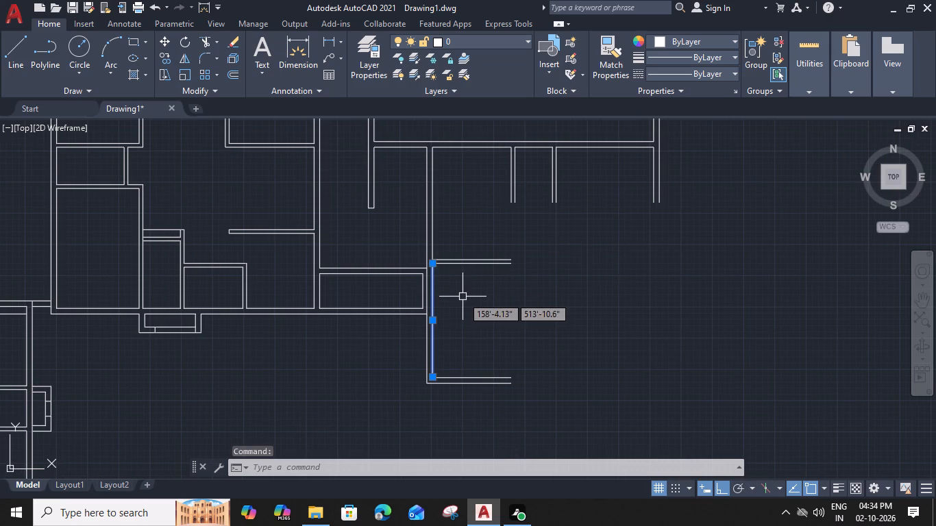
{"action": "type", "text": "O"}
{"action": "key", "text": "space"}
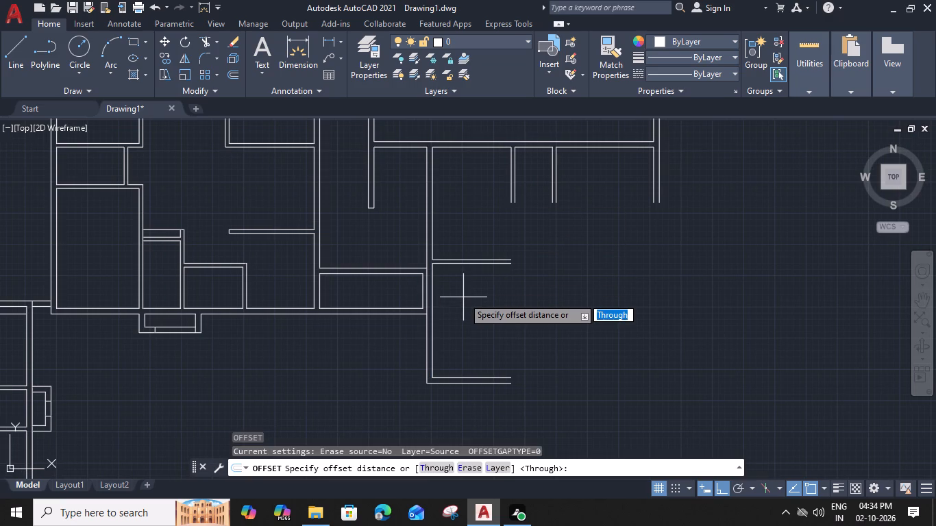
{"action": "type", "text": "1'"}
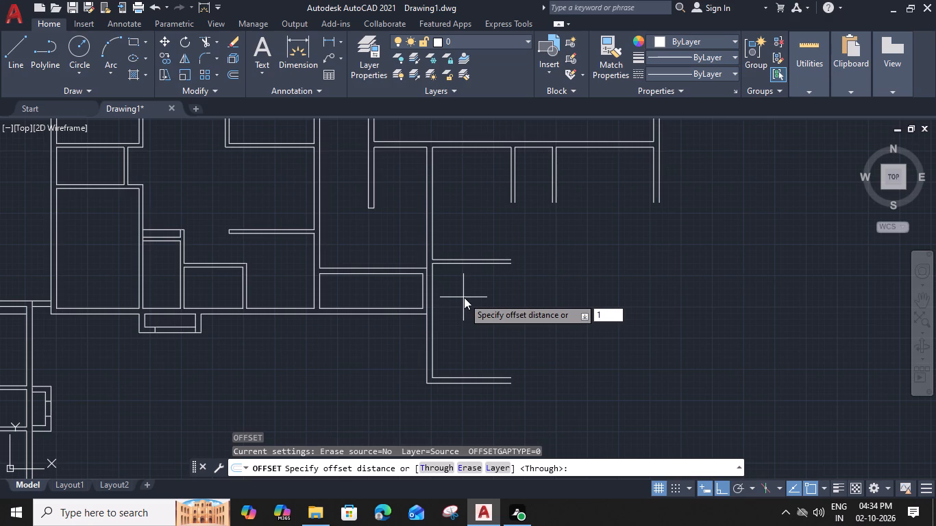
{"action": "key", "text": "BackSpace"}
{"action": "key", "text": "0"}
{"action": "key", "text": "apostrophe"}
{"action": "type", "text": "10"}
{"action": "key", "text": "shift+quotedbl"}
{"action": "key", "text": "Return"}
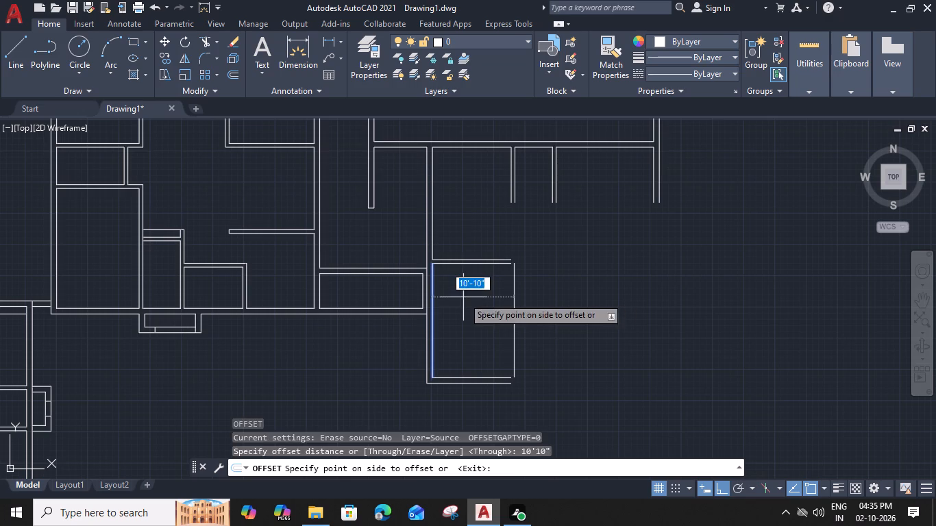
{"action": "left_click", "coordinate": [478, 303]}
{"action": "left_click", "coordinate": [515, 316]}
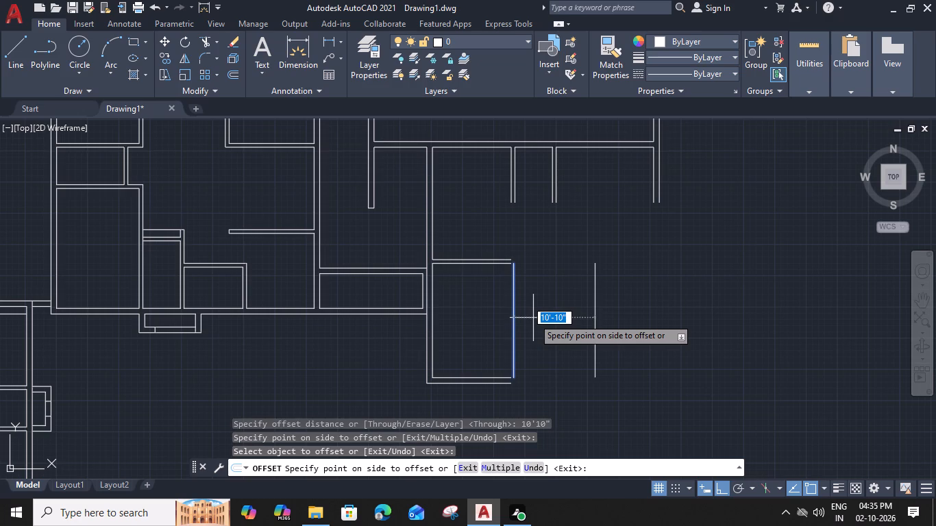
{"action": "key", "text": "6"}
{"action": "key", "text": "shift+quotedbl"}
{"action": "key", "text": "Return"}
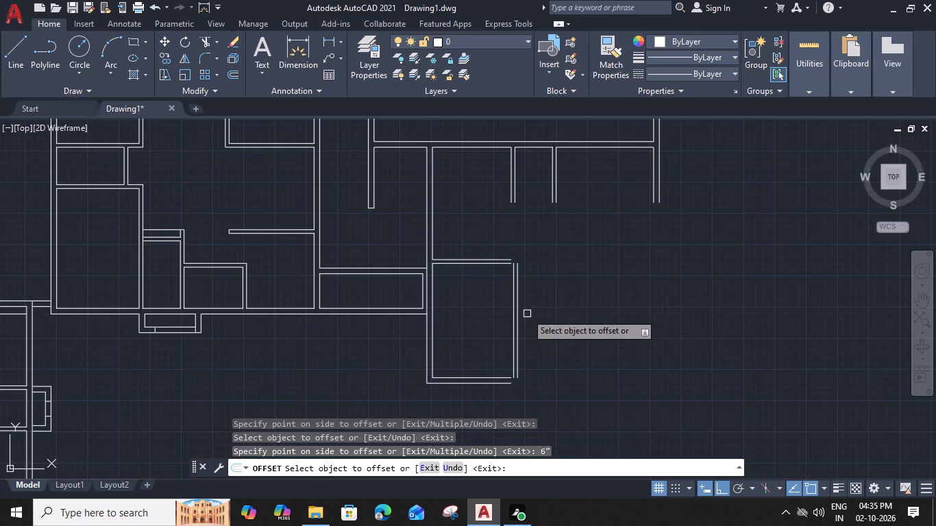
Offset the new partition's right line 5' to the right, and offset that copy another 6" to form the second vertical partition.
{"action": "middle_click_drag", "start_coordinate": [517, 308], "coordinate": [504, 299]}
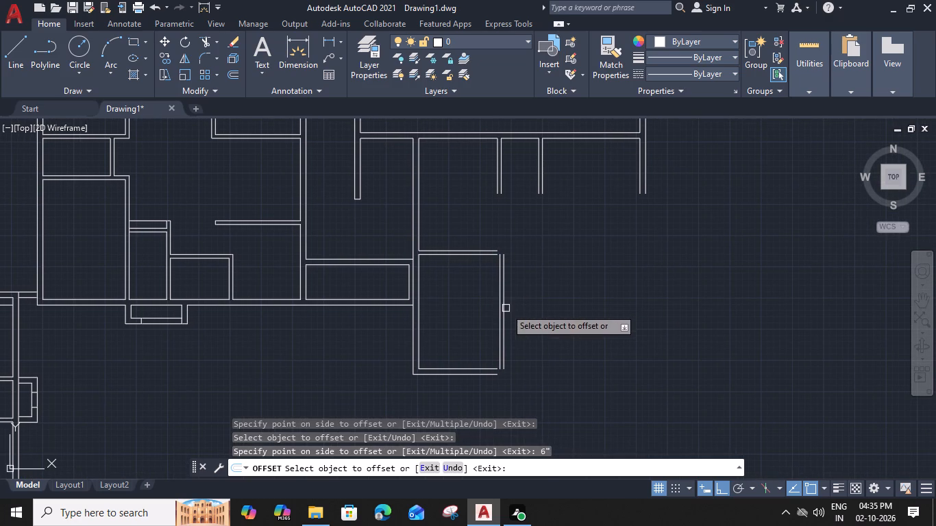
{"action": "left_click", "coordinate": [506, 308]}
{"action": "type", "text": "5'"}
{"action": "key", "text": "space"}
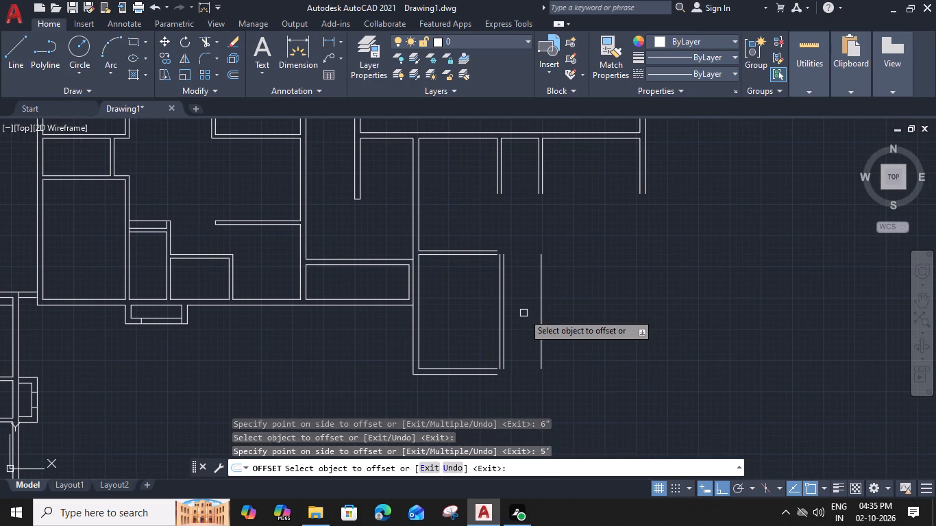
{"action": "middle_click_drag", "start_coordinate": [543, 313], "coordinate": [510, 297]}
{"action": "left_click", "coordinate": [507, 297]}
{"action": "key", "text": "6"}
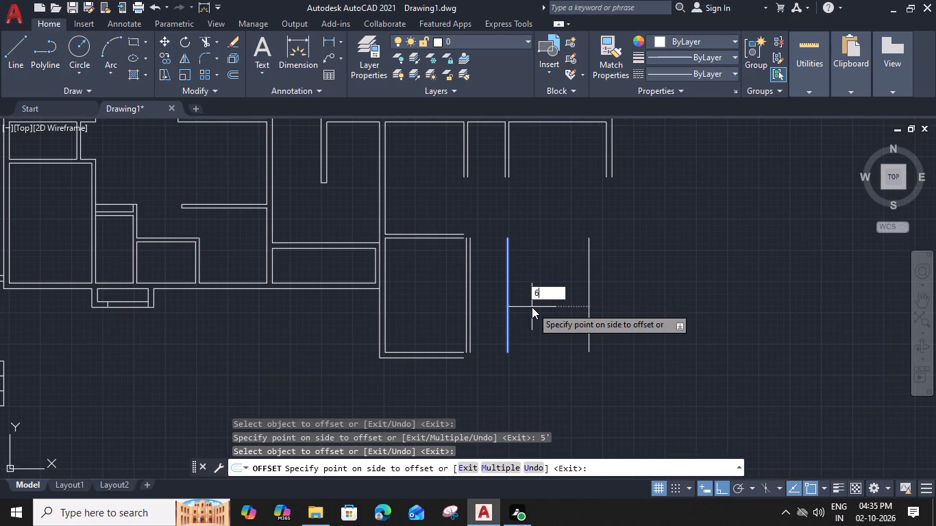
{"action": "key", "text": "shift+quotedbl"}
{"action": "key", "text": "Return"}
Offset the second partition's right line 8' to the right, and offset that copy another 6" to form the third vertical partition.
{"action": "middle_click_drag", "start_coordinate": [525, 305], "coordinate": [498, 299]}
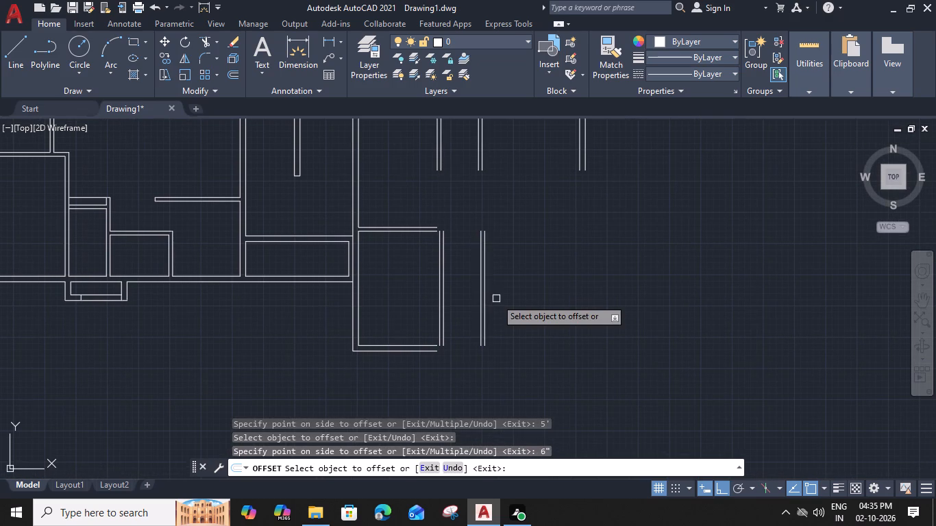
{"action": "left_click", "coordinate": [487, 296]}
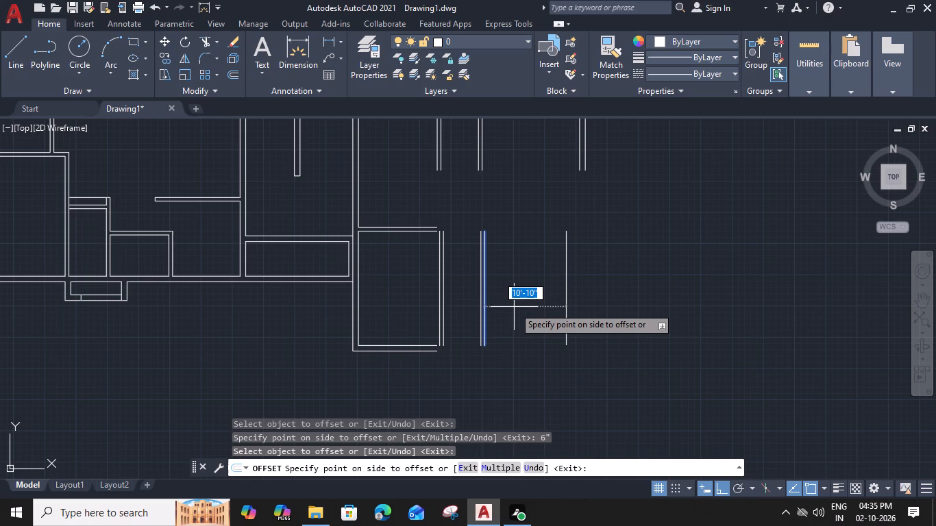
{"action": "type", "text": "8'"}
{"action": "key", "text": "space"}
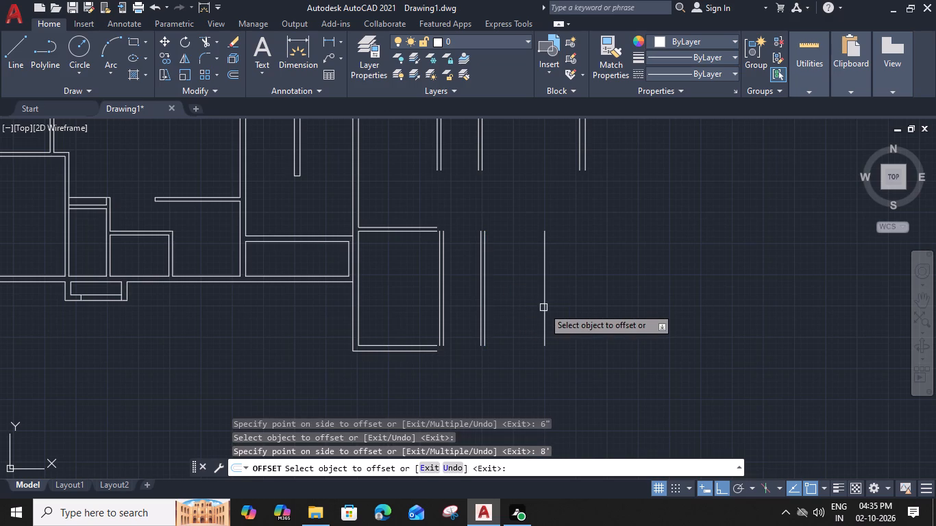
{"action": "left_click", "coordinate": [546, 309]}
{"action": "key", "text": "6"}
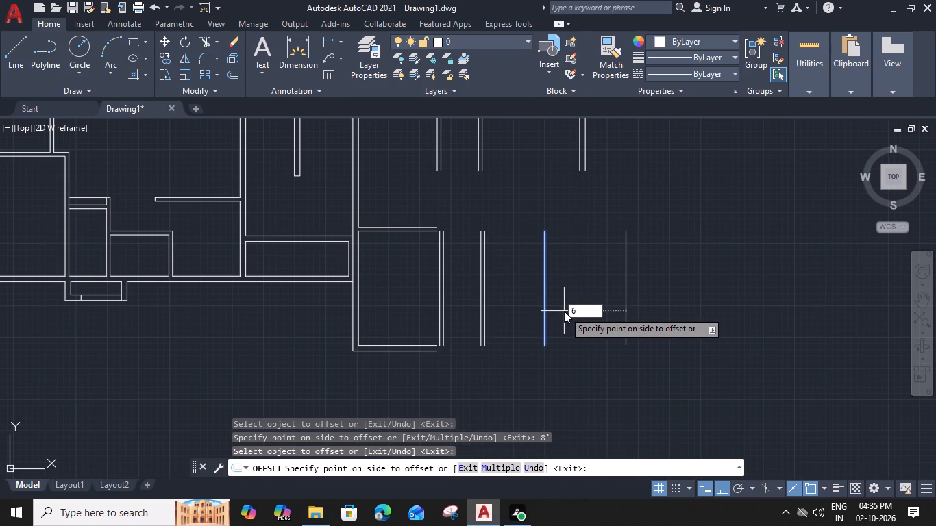
{"action": "key", "text": "shift+quotedbl"}
{"action": "key", "text": "Return"}
Offset the third partition's right line 4'9" to the right, and offset that copy another 9" for the outer right wall.
{"action": "middle_click_drag", "start_coordinate": [560, 301], "coordinate": [525, 301]}
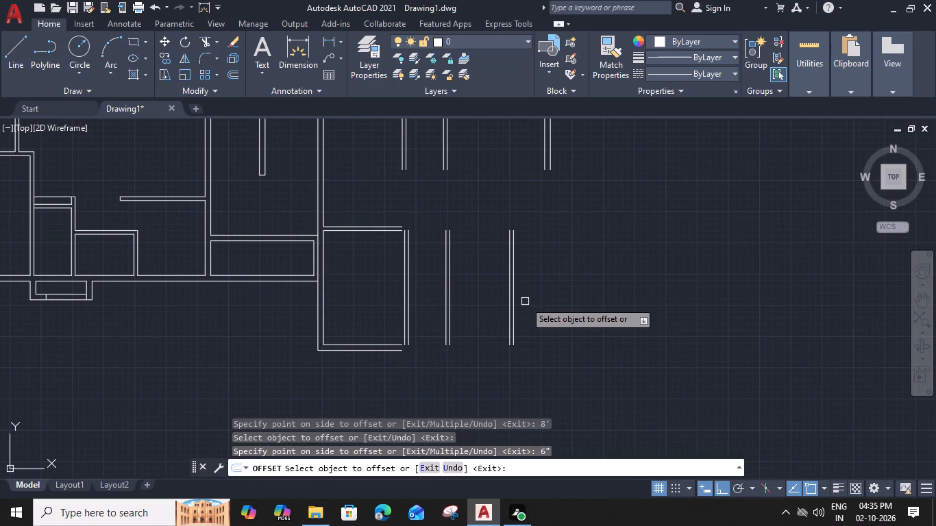
{"action": "scroll", "coordinate": [518, 301], "scroll_direction": "up", "scroll_amount": 1}
{"action": "left_click", "coordinate": [513, 301]}
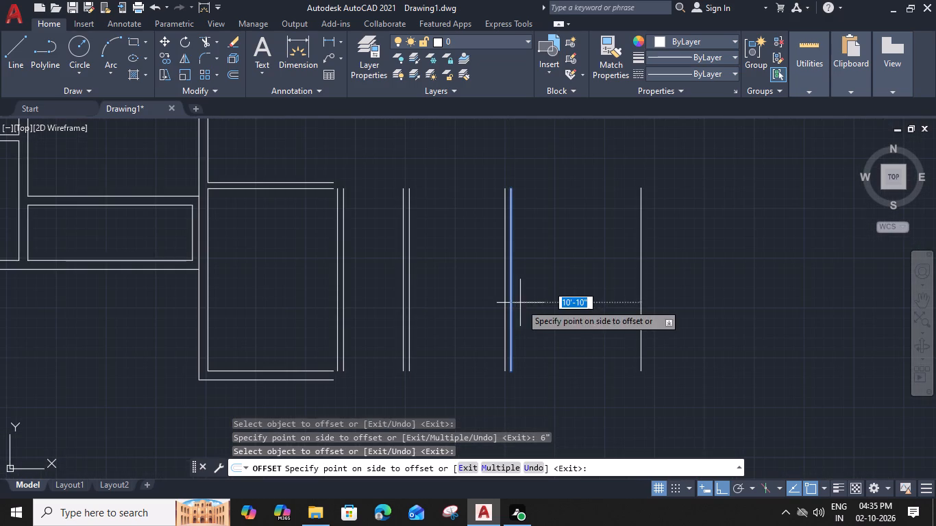
{"action": "key", "text": "4"}
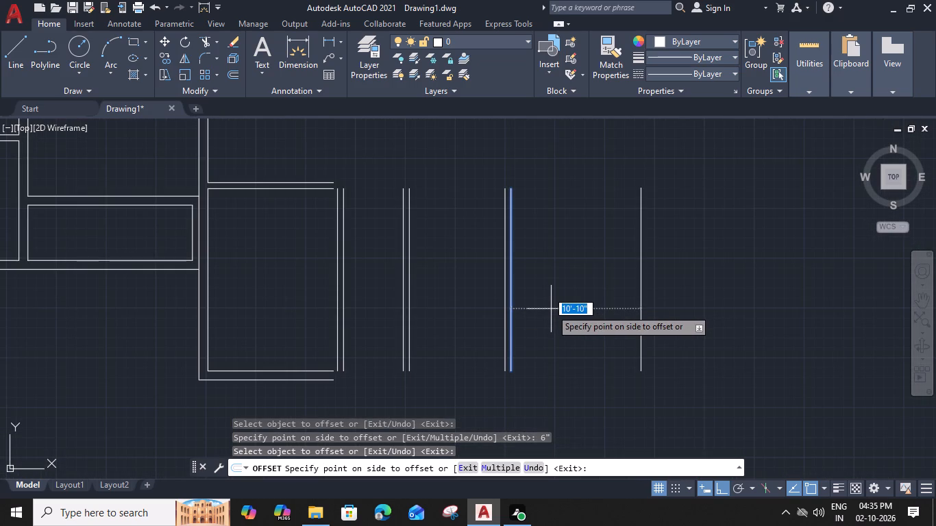
{"action": "key", "text": "apostrophe"}
{"action": "type", "text": "9\""}
{"action": "key", "text": "Return"}
{"action": "left_click", "coordinate": [567, 308]}
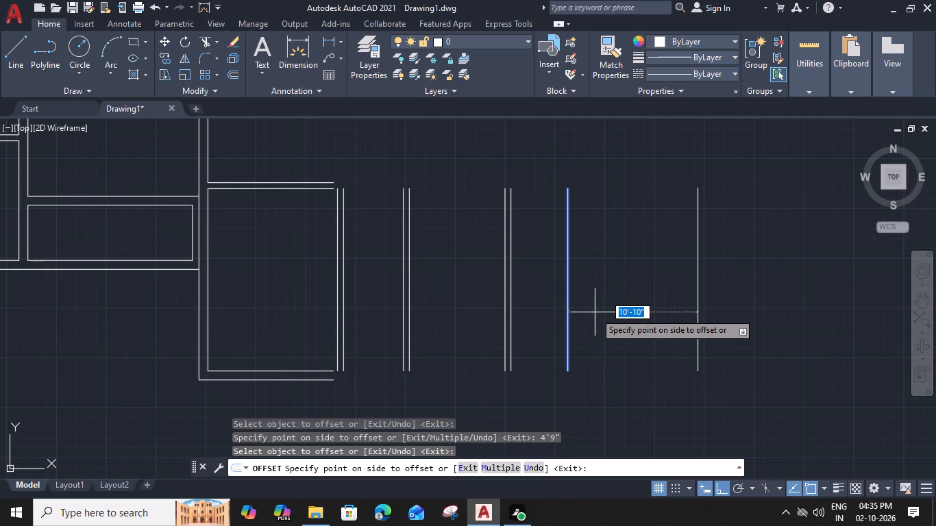
{"action": "key", "text": "9"}
{"action": "key", "text": "shift+quotedbl"}
{"action": "key", "text": "Return"}
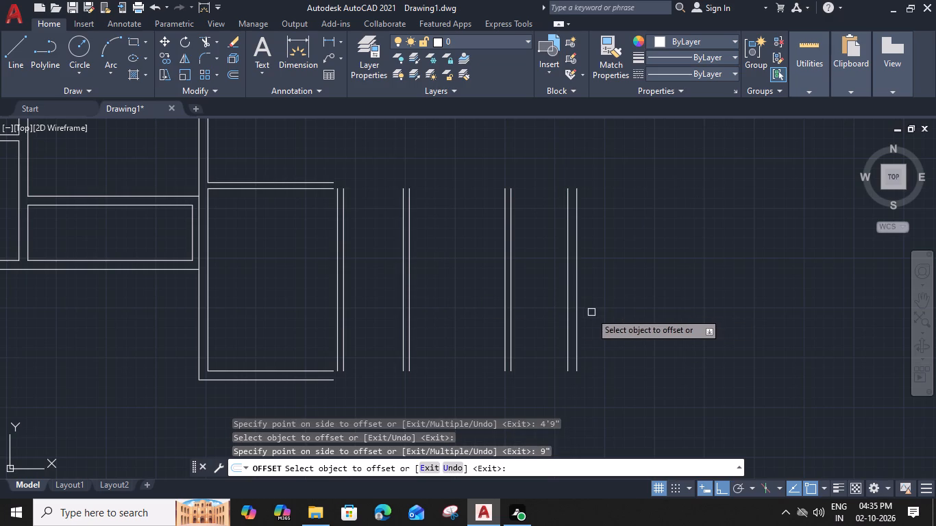
{"action": "key", "text": "Escape"}
Fillet the bottom wall's outer and inner lines with the new 9" right wall's outer and inner lines to close the corner.
{"action": "type", "text": "F M"}
{"action": "key", "text": "space"}
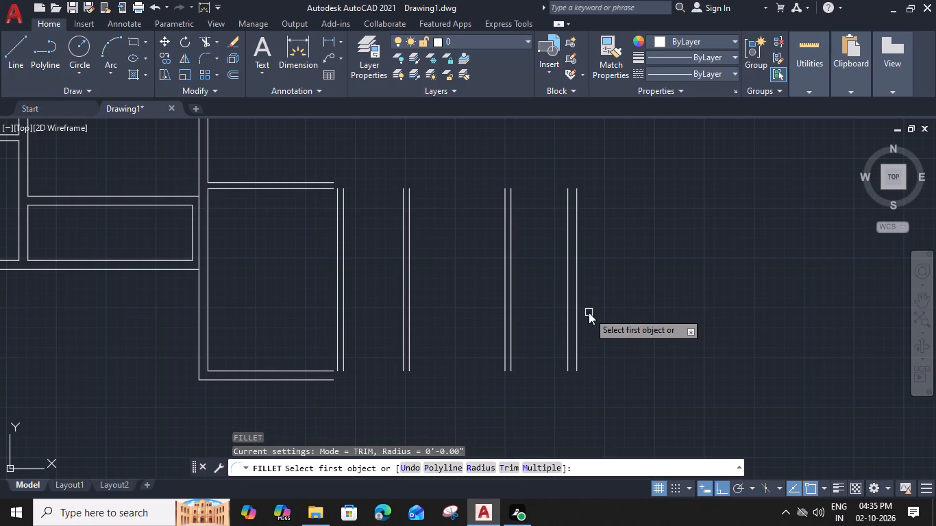
{"action": "left_click", "coordinate": [309, 381]}
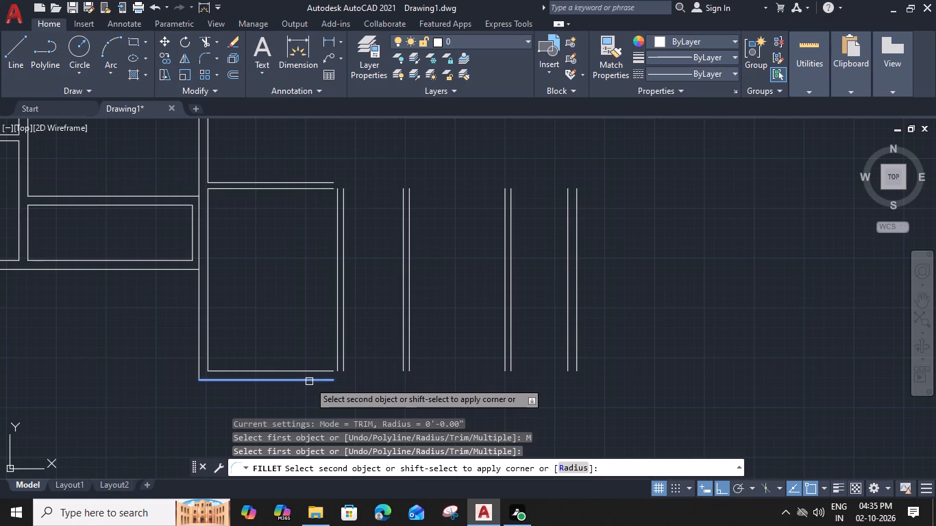
{"action": "left_click", "coordinate": [580, 364]}
{"action": "left_click", "coordinate": [321, 371]}
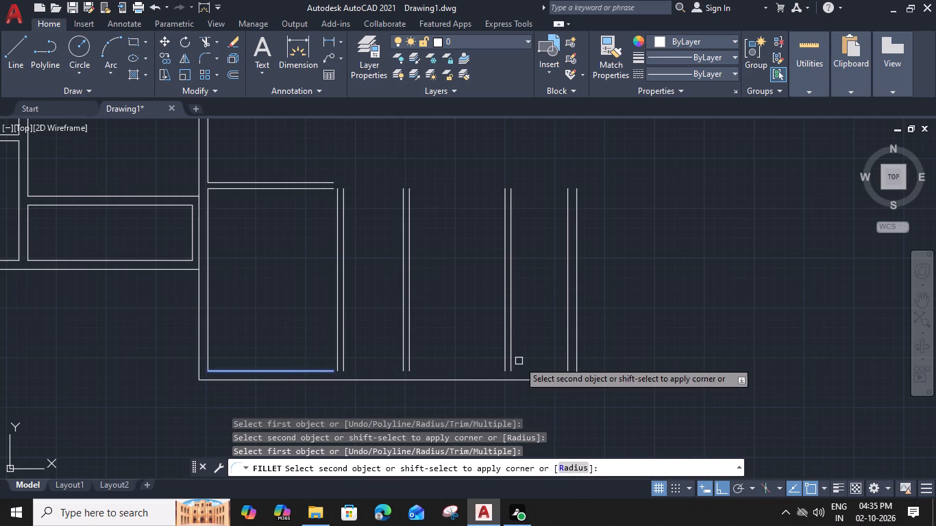
{"action": "left_click", "coordinate": [567, 362]}
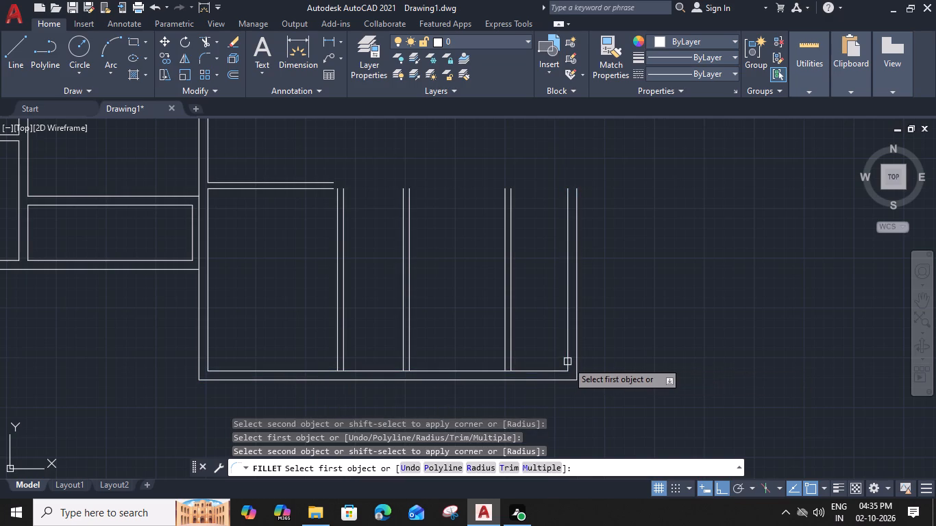
{"action": "key", "text": "Escape"}
Trim the bottom wall's inner line between the lines of each of the three 6" vertical partitions to open the T-junctions.
{"action": "type", "text": "TR"}
{"action": "key", "text": "space"}
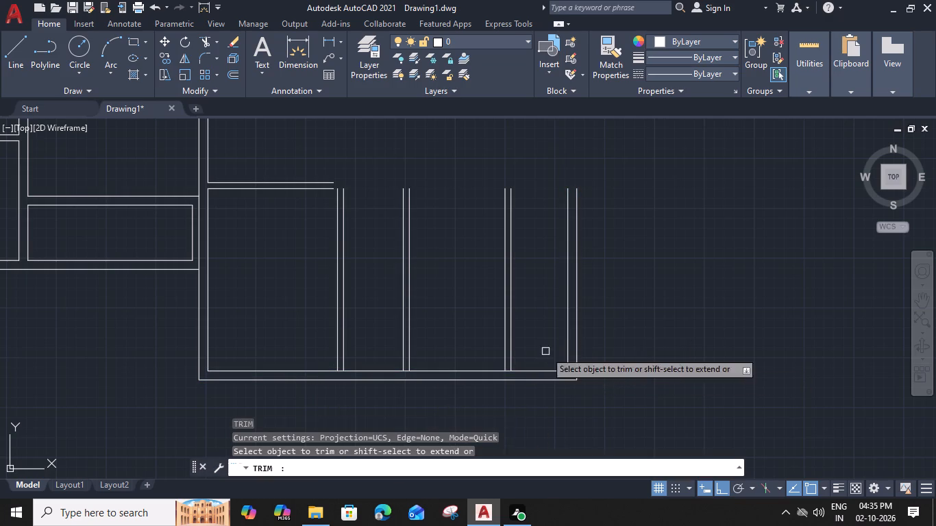
{"action": "scroll", "coordinate": [496, 370], "scroll_direction": "up", "scroll_amount": 2}
{"action": "left_click", "coordinate": [528, 377]}
{"action": "scroll", "coordinate": [526, 377], "scroll_direction": "down", "scroll_amount": 2}
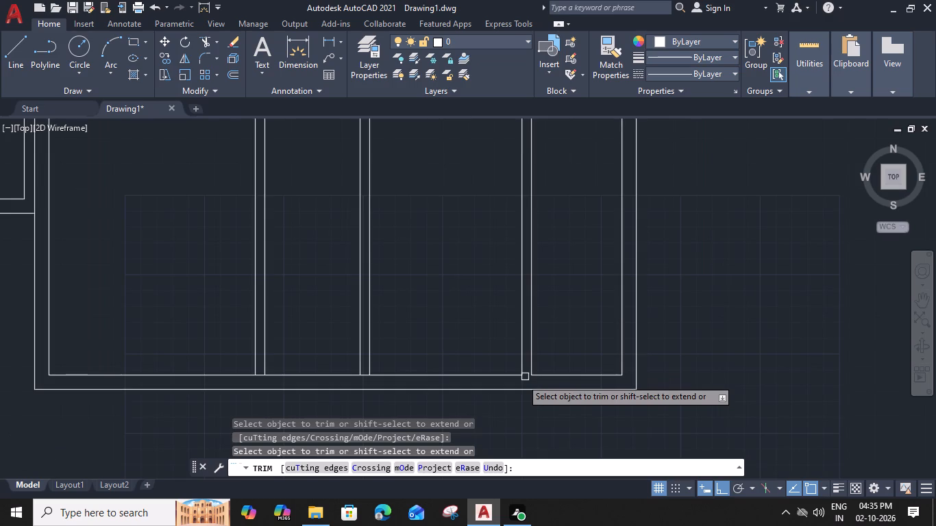
{"action": "scroll", "coordinate": [421, 379], "scroll_direction": "up", "scroll_amount": 3}
{"action": "left_click", "coordinate": [421, 374]}
{"action": "scroll", "coordinate": [421, 374], "scroll_direction": "down", "scroll_amount": 2}
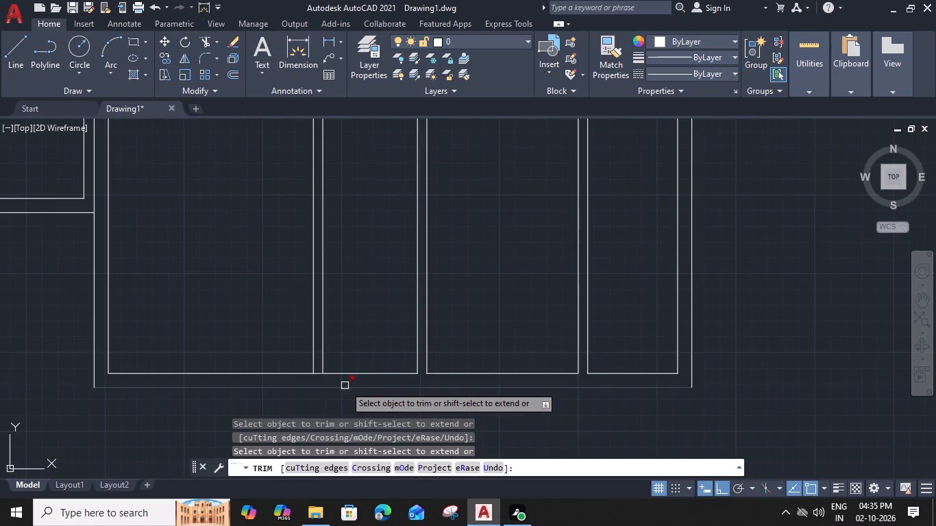
{"action": "scroll", "coordinate": [317, 377], "scroll_direction": "up", "scroll_amount": 2}
{"action": "left_click", "coordinate": [316, 373]}
{"action": "scroll", "coordinate": [316, 373], "scroll_direction": "down", "scroll_amount": 3}
{"action": "middle_click_drag", "start_coordinate": [386, 397], "coordinate": [388, 397]}
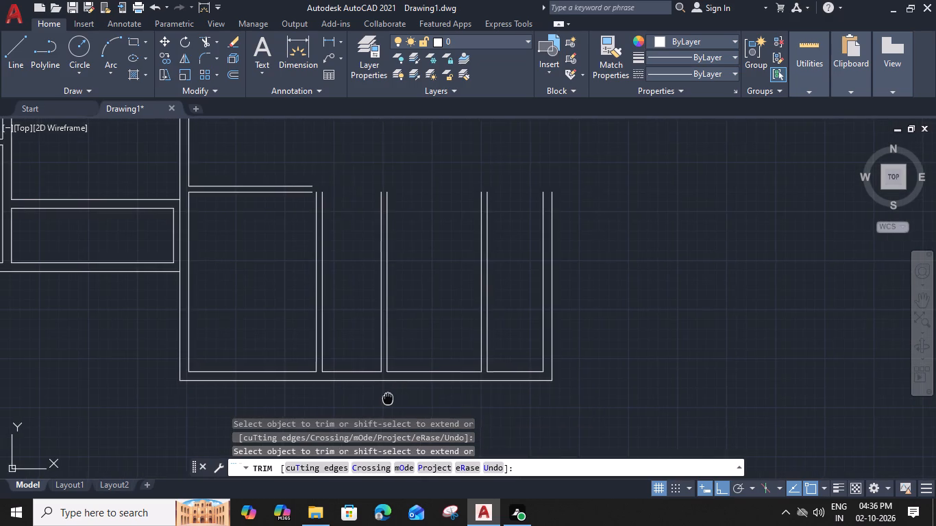
{"action": "middle_click_drag", "start_coordinate": [388, 397], "coordinate": [575, 375]}
{"action": "key", "text": "Escape"}
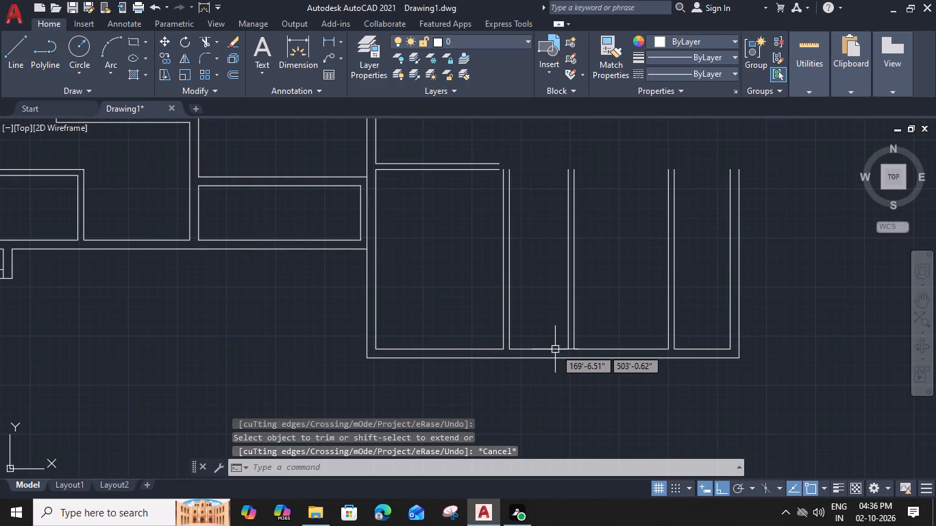
Offset the bottom wall's inner line between the first two partitions 9' up, and offset the new line another 6" up.
{"action": "left_click", "coordinate": [555, 349]}
{"action": "key", "text": "o"}
{"action": "key", "text": "space"}
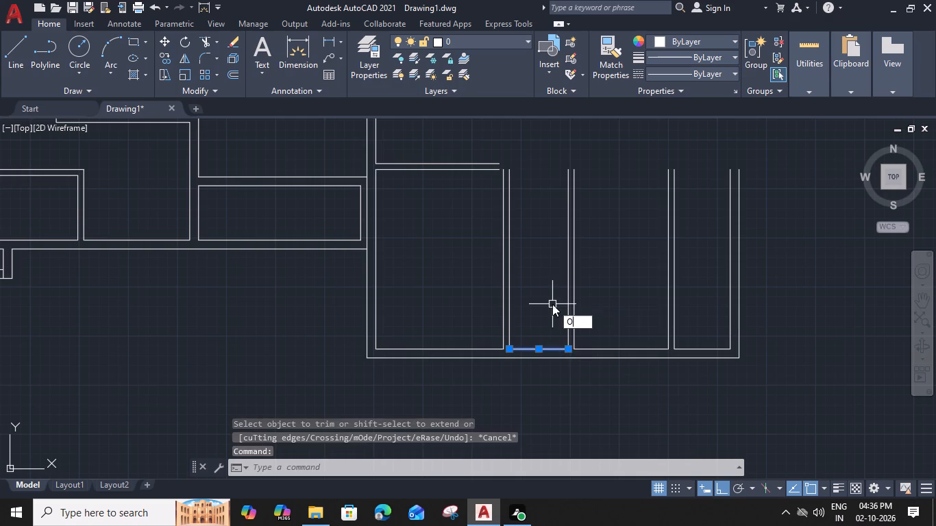
{"action": "key", "text": "9"}
{"action": "key", "text": "apostrophe"}
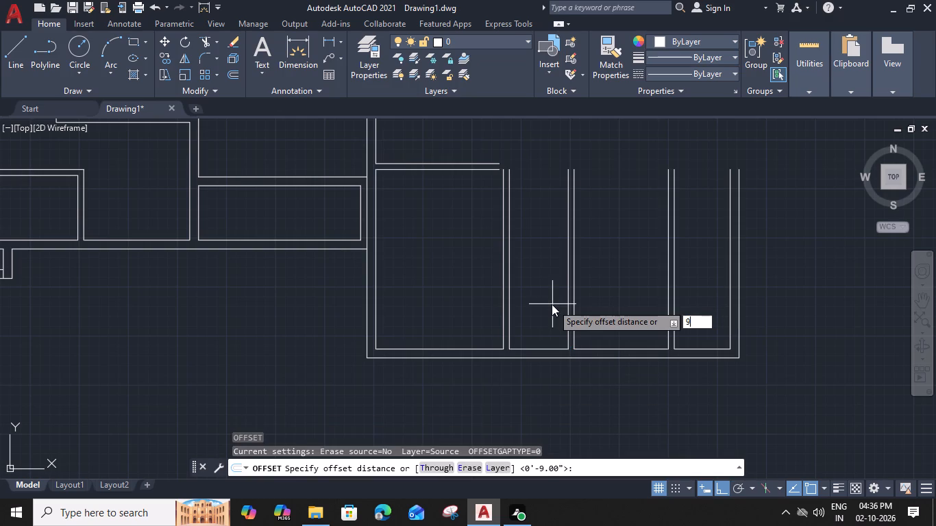
{"action": "key", "text": "space"}
{"action": "left_click", "coordinate": [552, 304]}
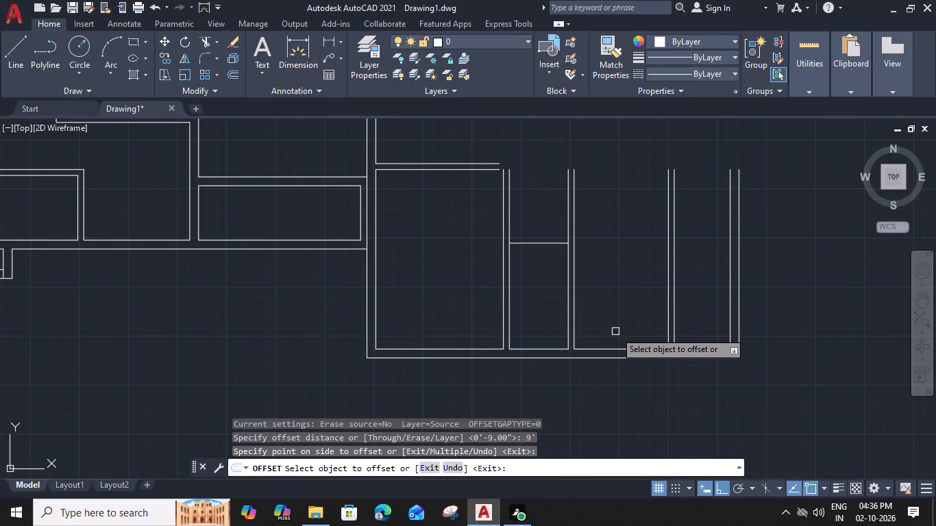
{"action": "left_click", "coordinate": [543, 244]}
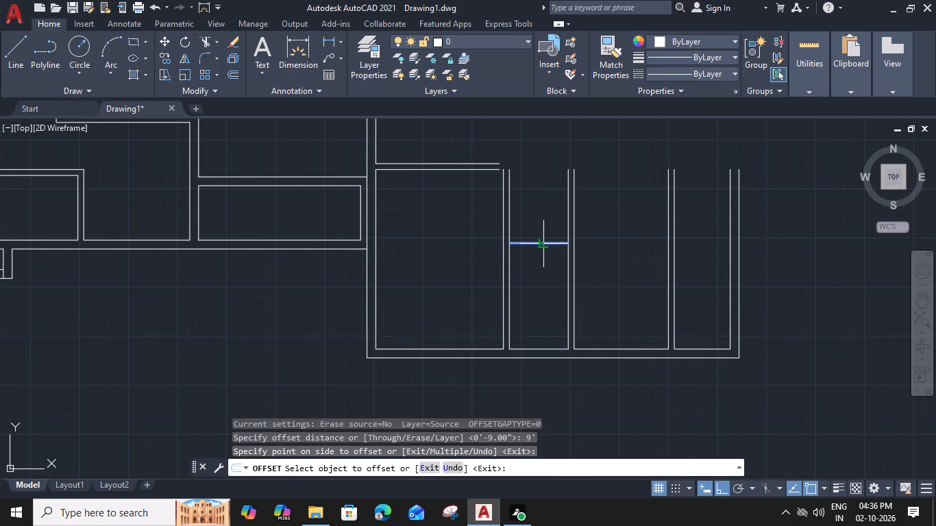
{"action": "type", "text": "6\""}
{"action": "key", "text": "Return"}
{"action": "middle_click_drag", "start_coordinate": [611, 286], "coordinate": [527, 297]}
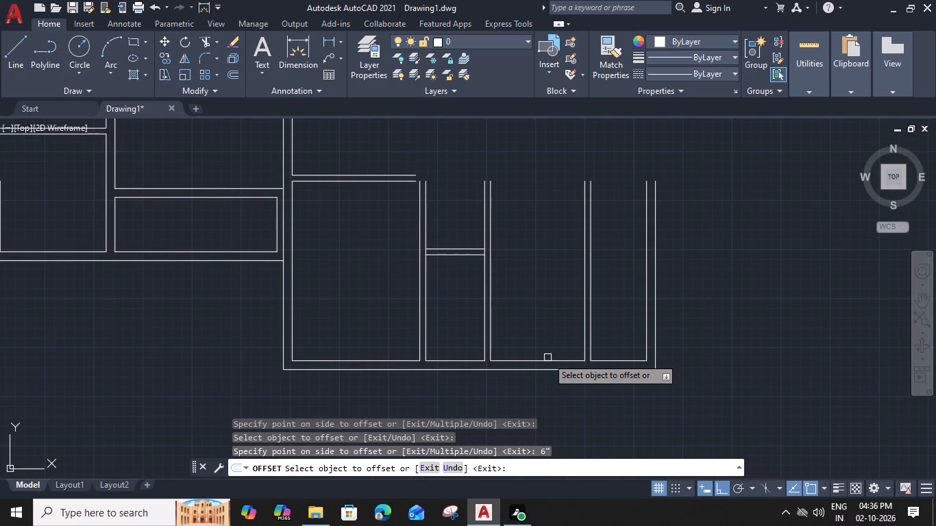
Offset the bottom wall's inner line between the second and third partitions 9'10" up, and offset the new line another 6" up.
{"action": "left_click", "coordinate": [547, 359]}
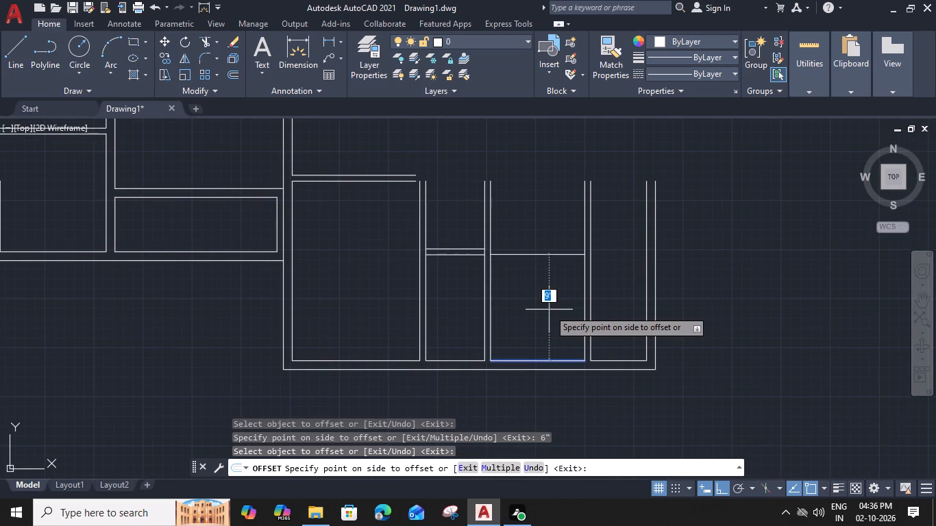
{"action": "type", "text": "9'10\""}
{"action": "key", "text": "Return"}
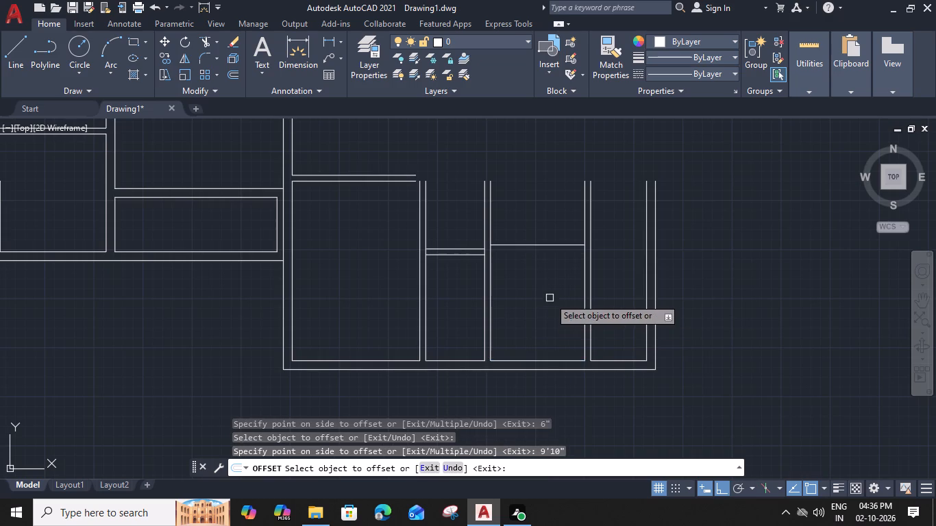
{"action": "left_click", "coordinate": [552, 247]}
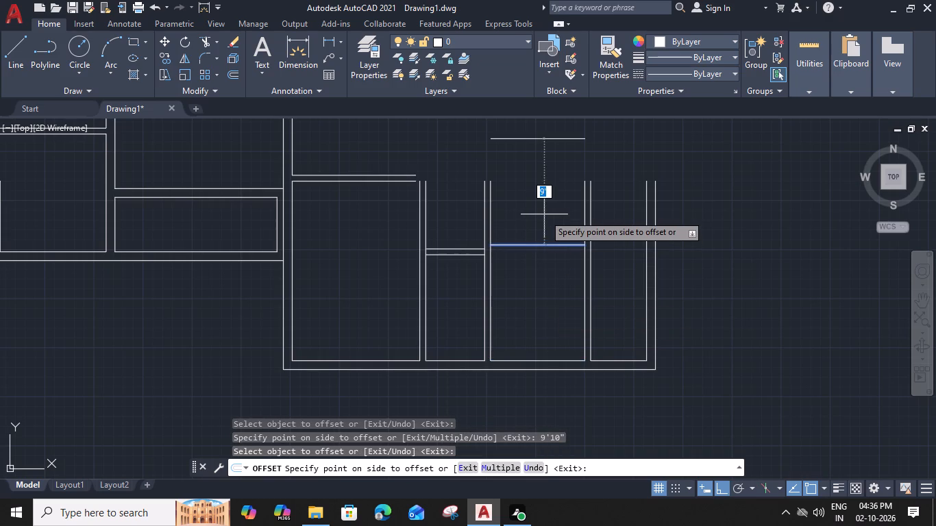
{"action": "type", "text": "6\""}
{"action": "key", "text": "Return"}
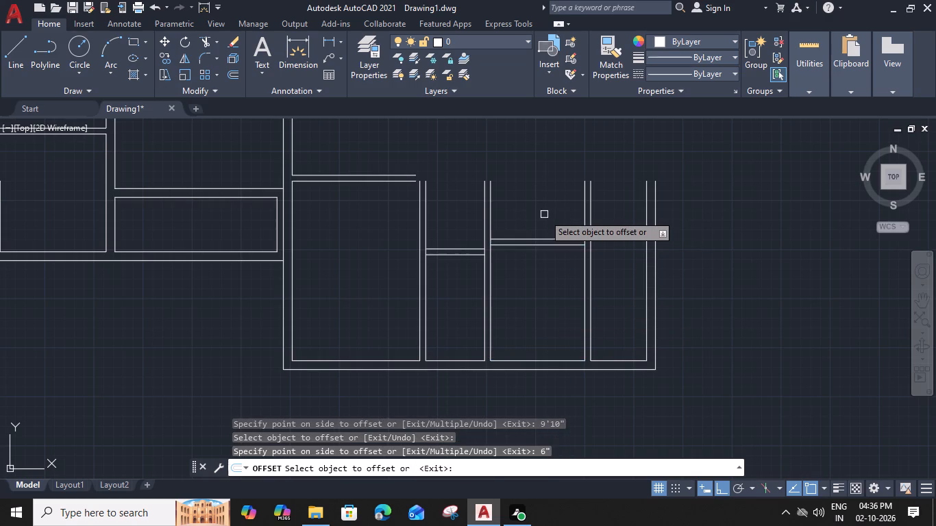
Offset the bottom wall's inner line between the third partition and the right wall 9'10" up.
{"action": "middle_click_drag", "start_coordinate": [599, 251], "coordinate": [548, 240]}
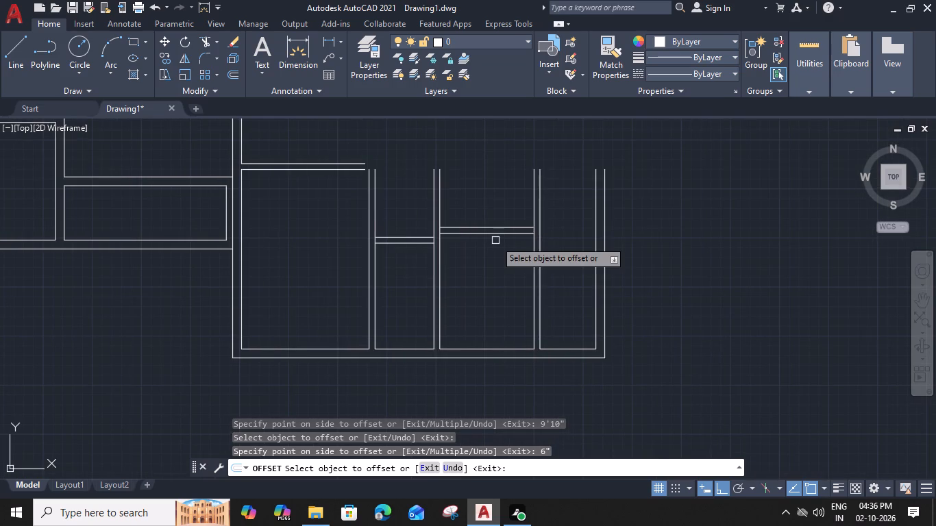
{"action": "left_click", "coordinate": [567, 348]}
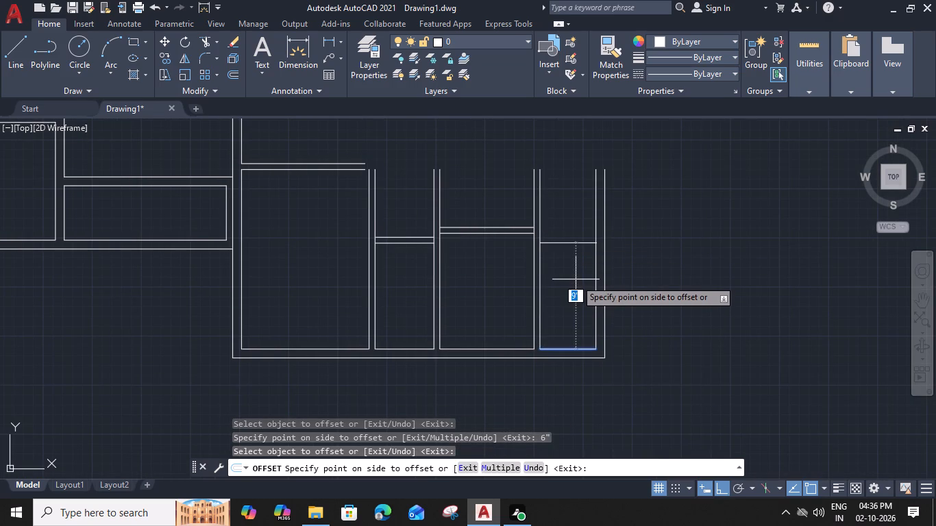
{"action": "type", "text": "9'10\""}
{"action": "key", "text": "Return"}
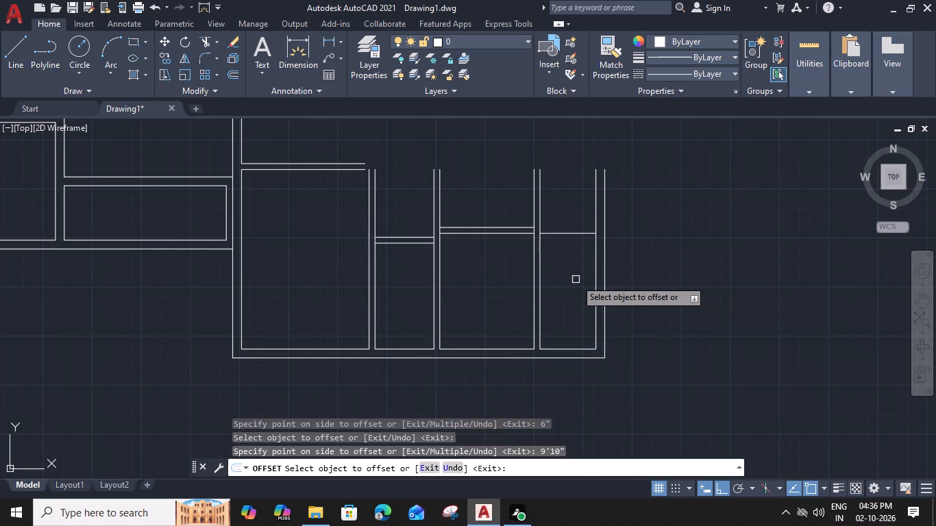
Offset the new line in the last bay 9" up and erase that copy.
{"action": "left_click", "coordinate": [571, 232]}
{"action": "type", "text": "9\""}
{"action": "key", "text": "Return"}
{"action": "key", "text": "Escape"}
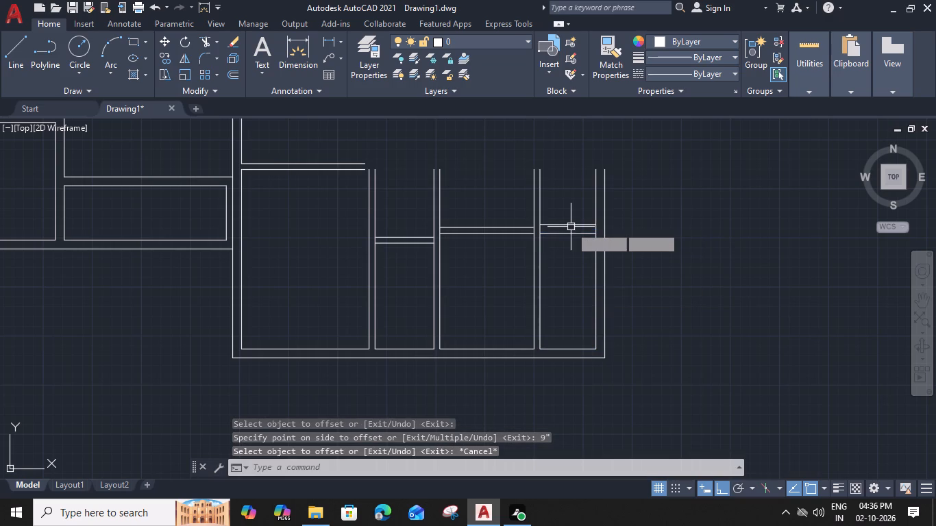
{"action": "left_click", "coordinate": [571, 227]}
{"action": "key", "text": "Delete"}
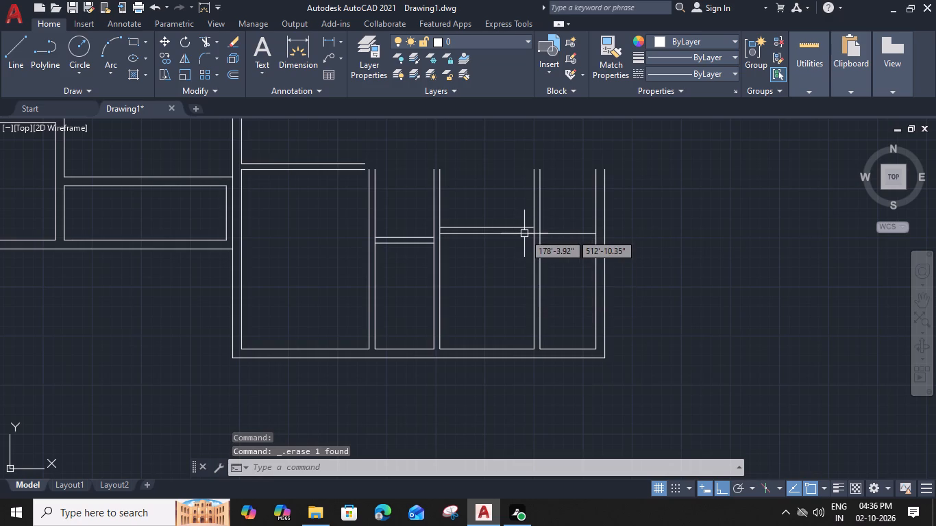
Extend the 6" cross wall's lines across the third partition and last bay, and trim both partition lines above the cross wall.
{"action": "type", "text": "EX"}
{"action": "key", "text": "space"}
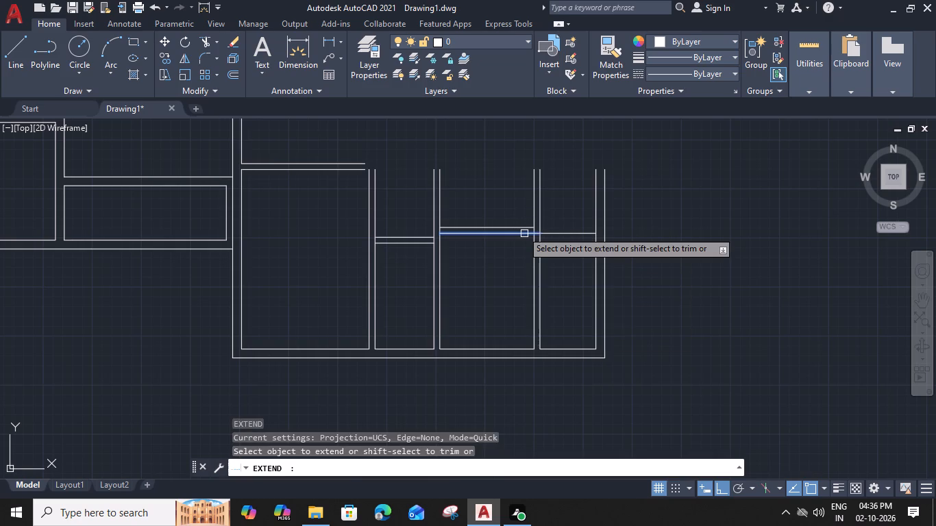
{"action": "left_click", "coordinate": [521, 227]}
{"action": "left_click", "coordinate": [524, 228]}
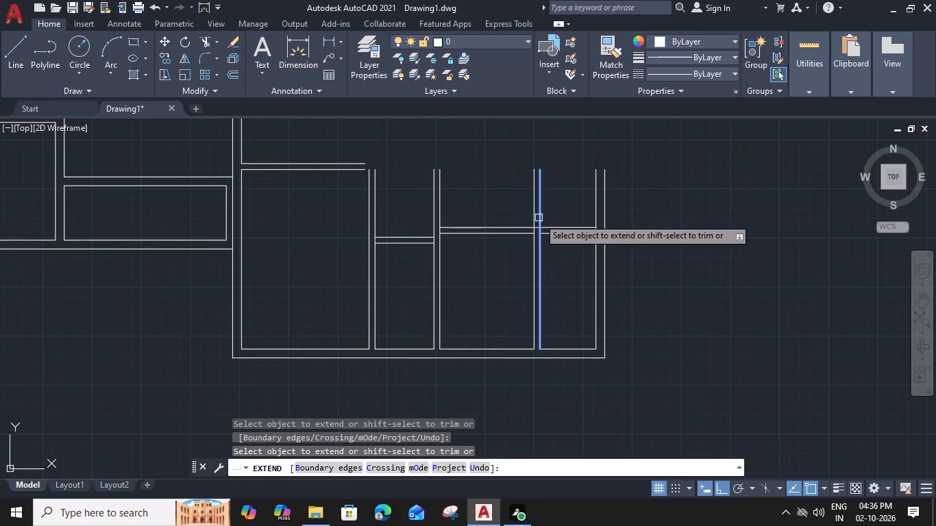
{"action": "left_click", "coordinate": [553, 235]}
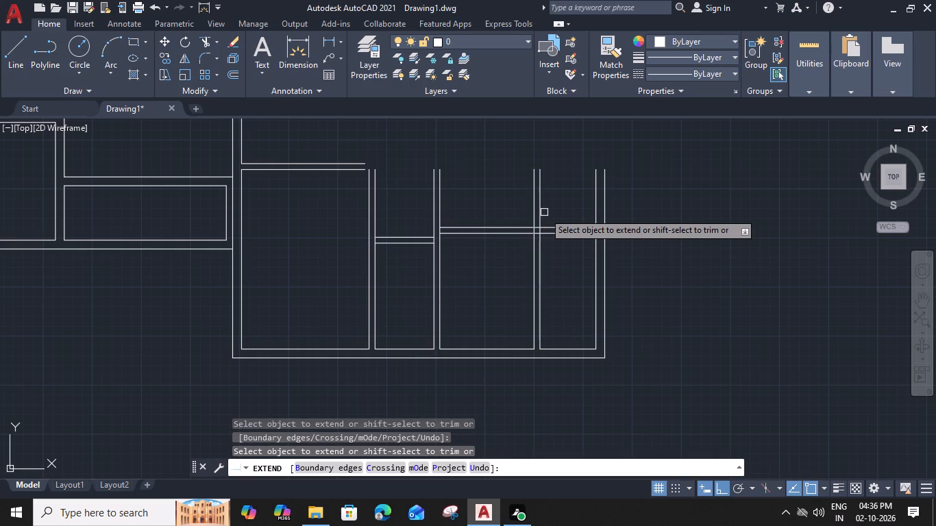
{"action": "left_click", "coordinate": [542, 211], "text": "shift"}
{"action": "left_click", "coordinate": [535, 206], "text": "shift"}
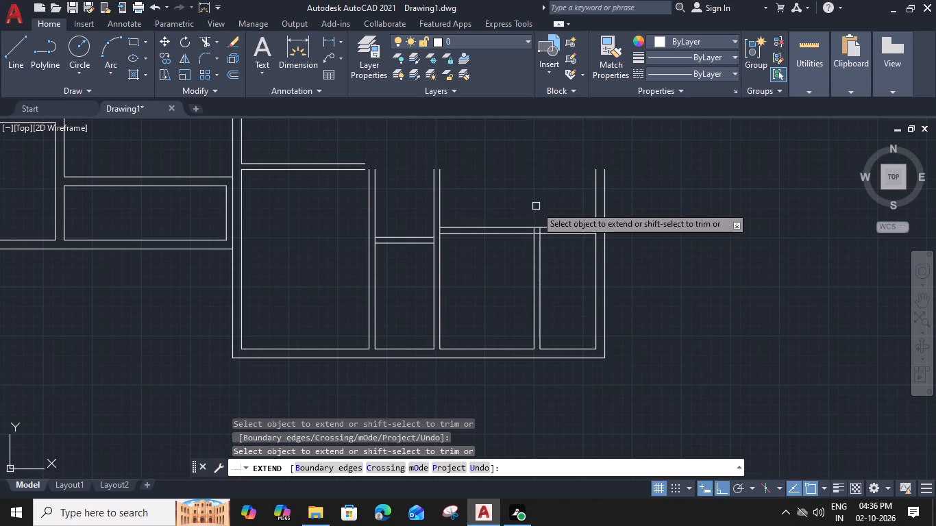
Extend the cross wall's upper line to the outer right line and trim the right wall's inner line between the cross wall's lines.
{"action": "left_click", "coordinate": [581, 227]}
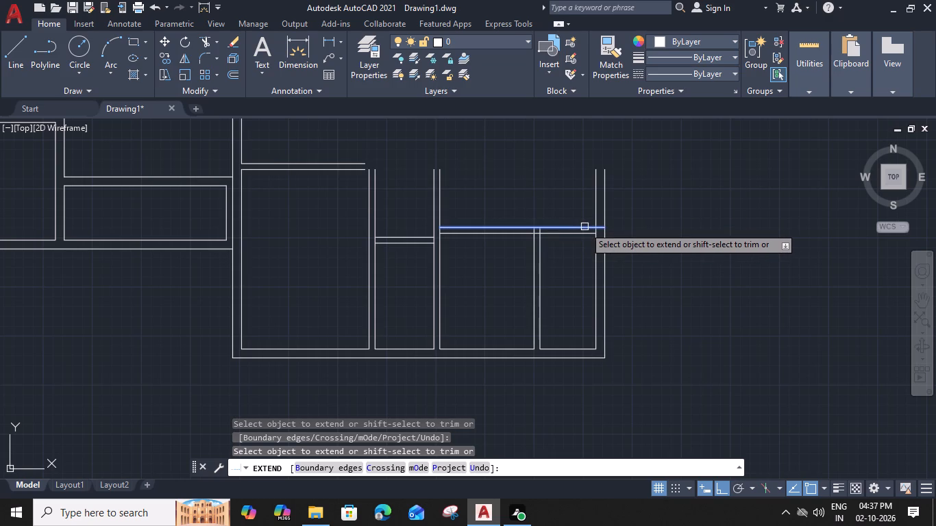
{"action": "scroll", "coordinate": [591, 226], "scroll_direction": "up", "scroll_amount": 2}
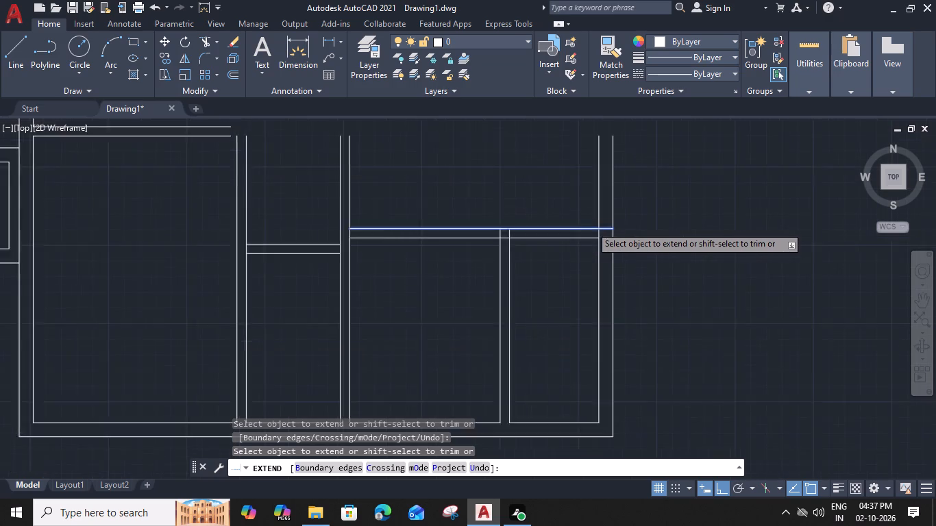
{"action": "scroll", "coordinate": [593, 228], "scroll_direction": "up", "scroll_amount": 2}
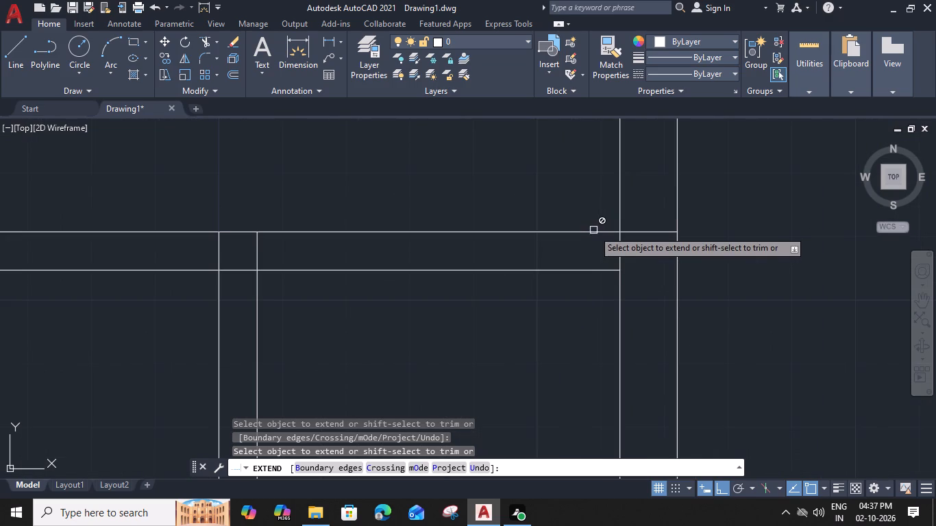
{"action": "left_click", "coordinate": [622, 254], "text": "shift"}
Open the third partition's T-junction by trimming the cross wall's lower line between the partition lines and both partition stubs above it.
{"action": "scroll", "coordinate": [622, 254], "scroll_direction": "down", "scroll_amount": 2}
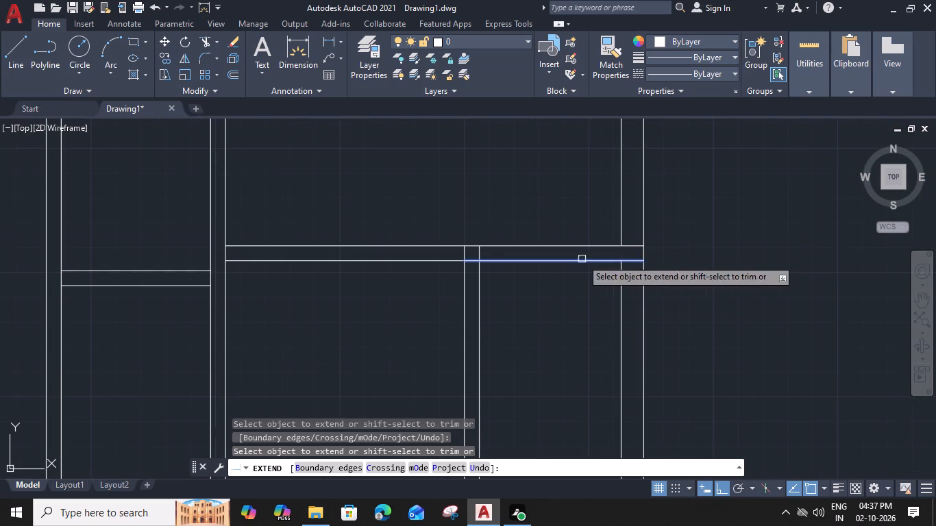
{"action": "middle_click_drag", "start_coordinate": [556, 290], "coordinate": [677, 277]}
{"action": "scroll", "coordinate": [610, 238], "scroll_direction": "up", "scroll_amount": 1}
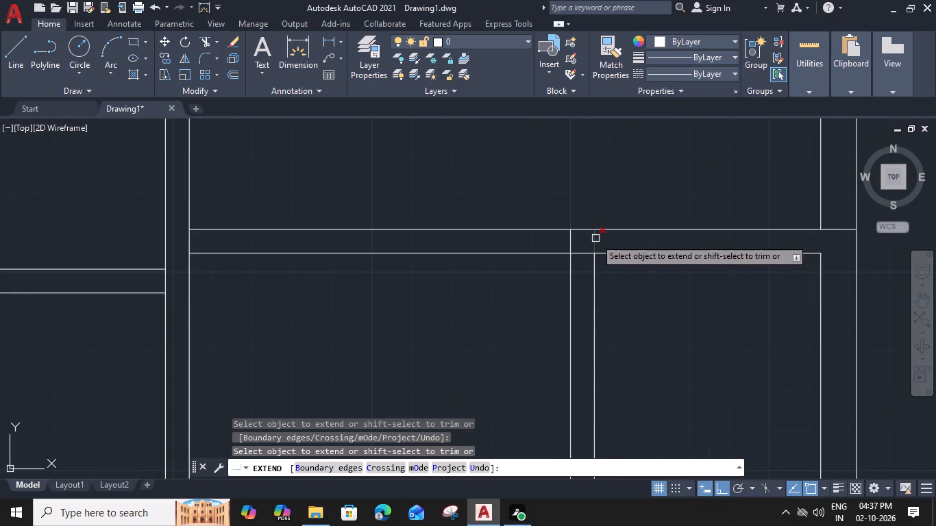
{"action": "left_click", "coordinate": [589, 255], "text": "shift"}
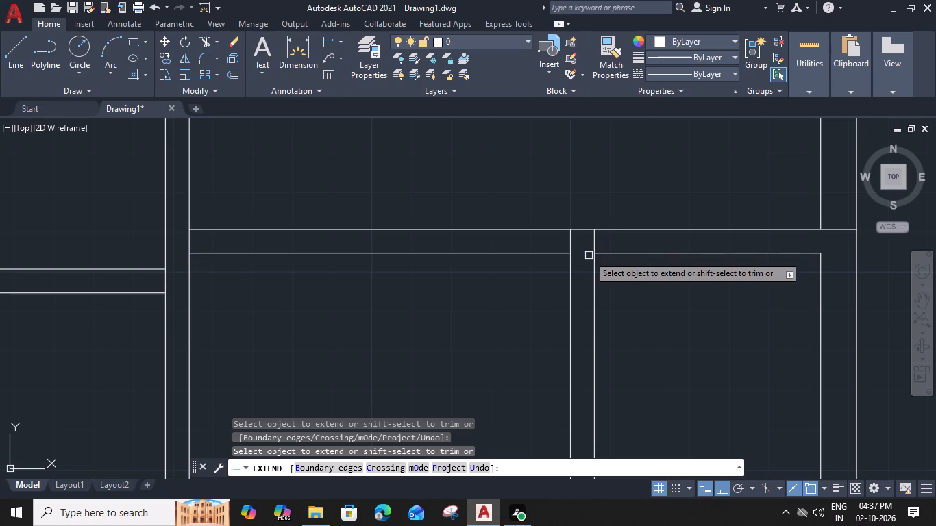
{"action": "left_click", "coordinate": [593, 240], "text": "shift"}
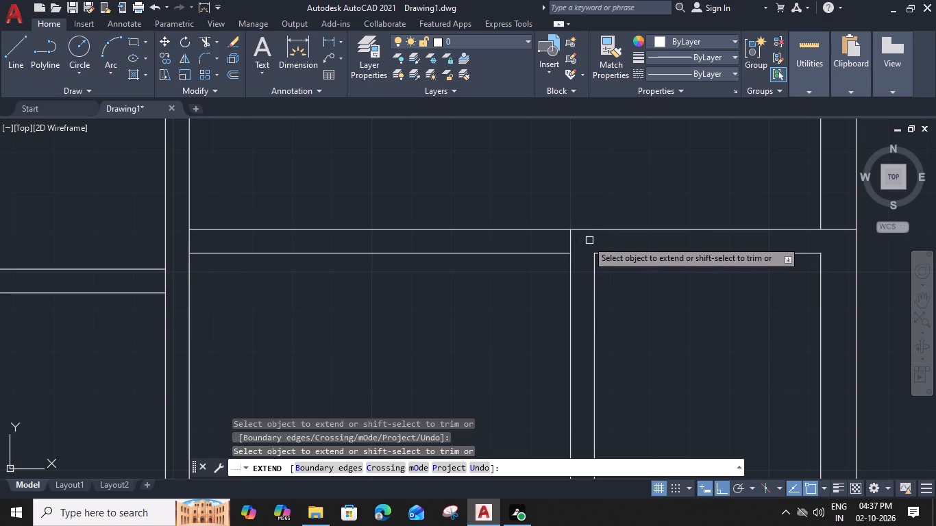
{"action": "left_click", "coordinate": [569, 240], "text": "shift"}
Extend the cross wall's upper line left across the second partition to the first partition's right line.
{"action": "scroll", "coordinate": [569, 240], "scroll_direction": "down", "scroll_amount": 4}
{"action": "middle_click_drag", "start_coordinate": [533, 266], "coordinate": [536, 267]}
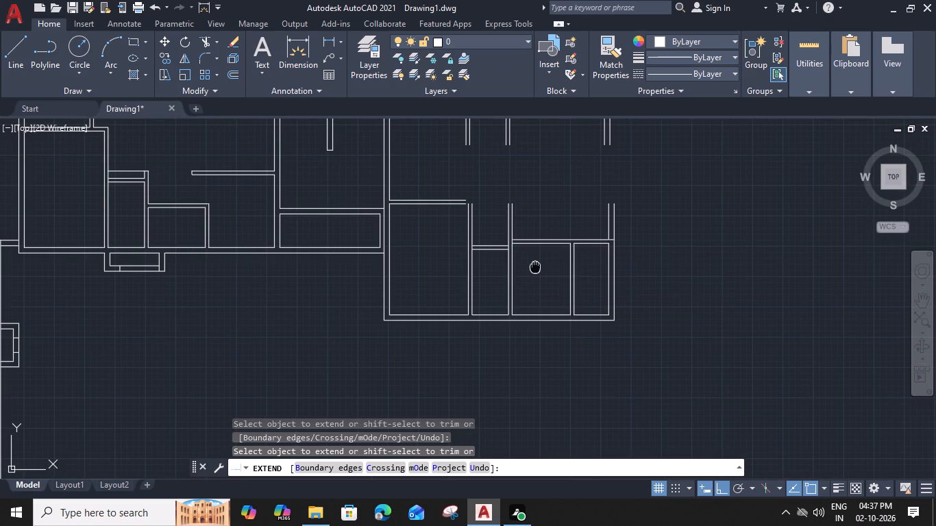
{"action": "middle_click_drag", "start_coordinate": [536, 267], "coordinate": [603, 286]}
{"action": "scroll", "coordinate": [575, 262], "scroll_direction": "up", "scroll_amount": 2}
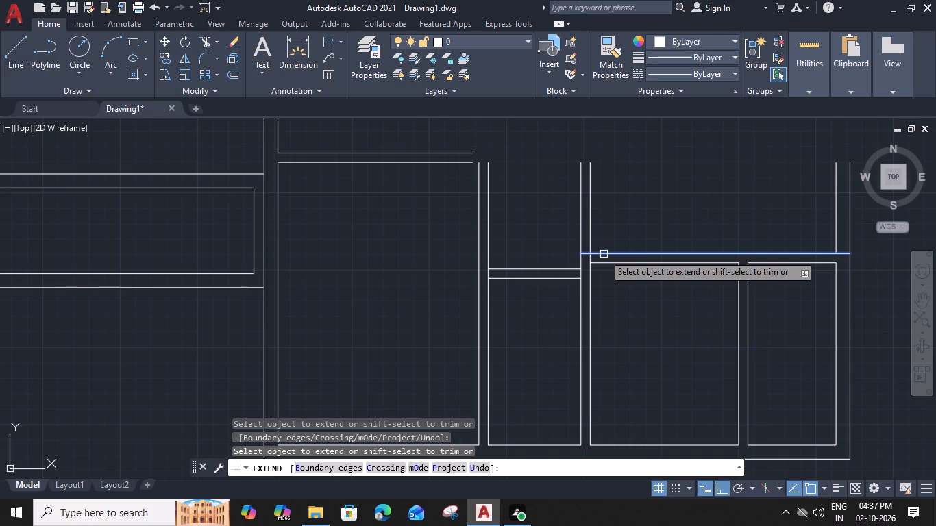
{"action": "left_click", "coordinate": [604, 254]}
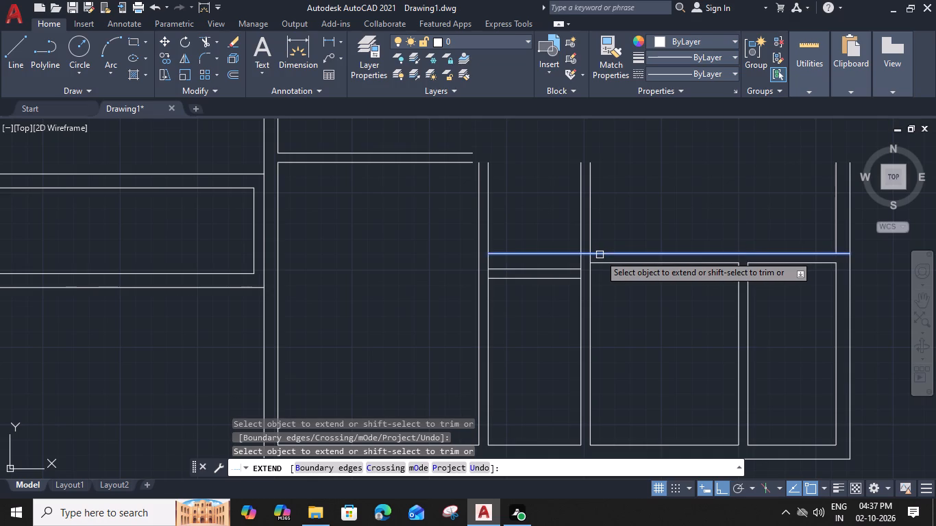
{"action": "left_click", "coordinate": [600, 255]}
Trim the second partition's two lines above the cross wall's upper line, ending its right line at that upper line.
{"action": "scroll", "coordinate": [589, 262], "scroll_direction": "up", "scroll_amount": 2}
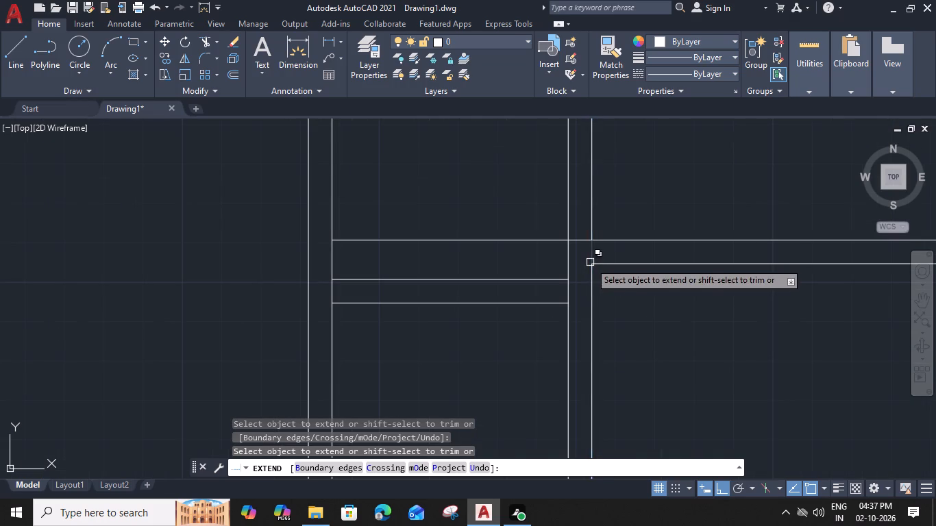
{"action": "left_click", "coordinate": [593, 253], "text": "shift"}
{"action": "scroll", "coordinate": [593, 253], "scroll_direction": "down", "scroll_amount": 1}
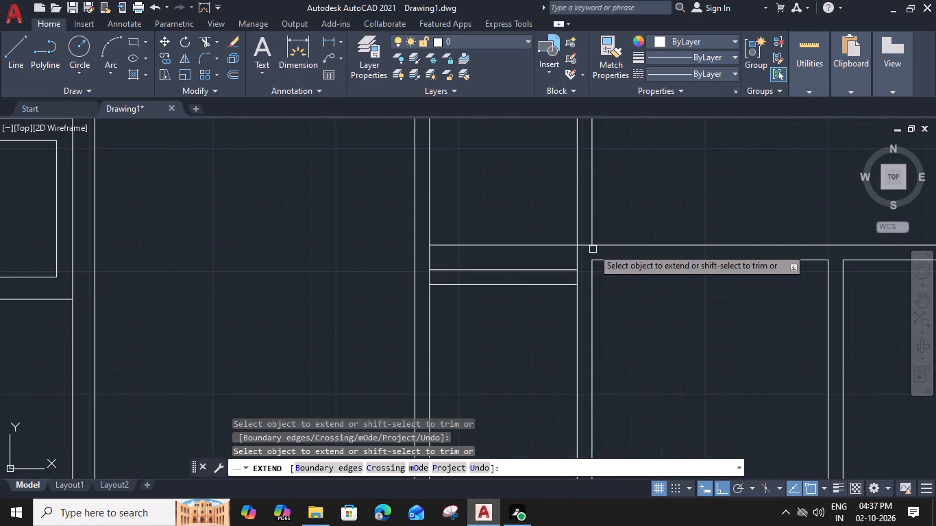
{"action": "left_click", "coordinate": [591, 227], "text": "shift"}
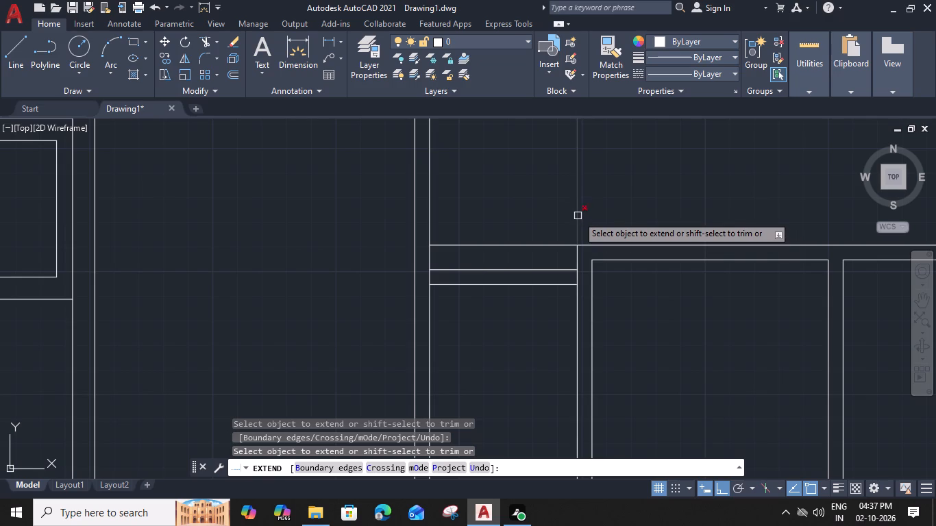
{"action": "left_click", "coordinate": [578, 216], "text": "shift"}
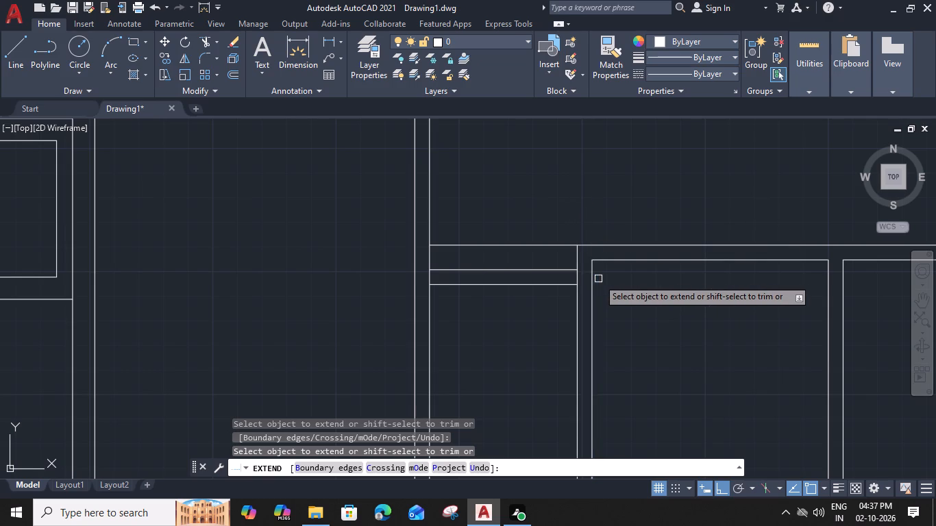
{"action": "left_click", "coordinate": [593, 280]}
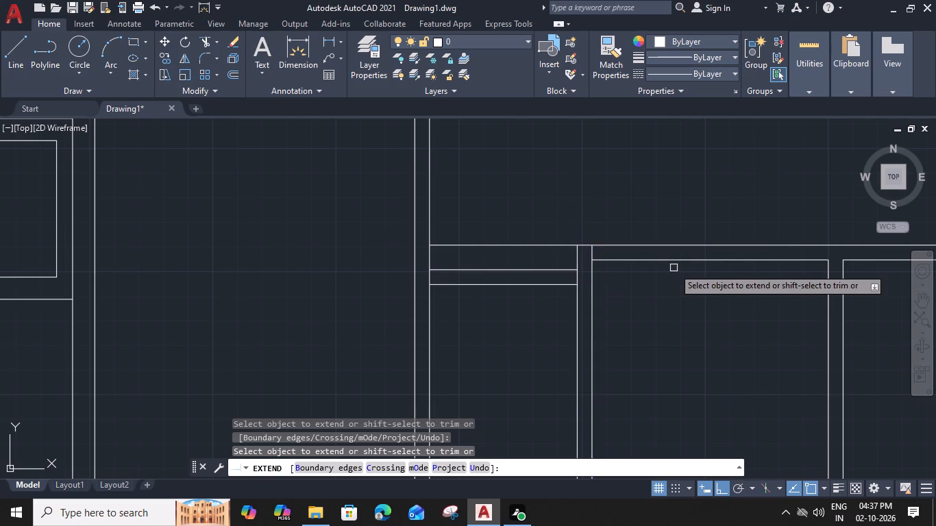
Extend the lower line of the left room's top wall right to the first partition's left line.
{"action": "scroll", "coordinate": [724, 271], "scroll_direction": "down", "scroll_amount": 3}
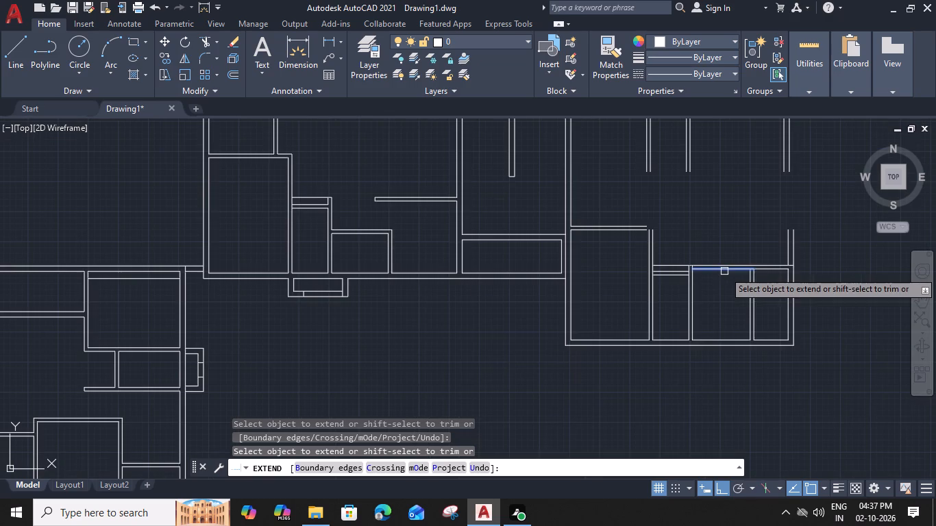
{"action": "middle_click_drag", "start_coordinate": [724, 278], "coordinate": [690, 290]}
{"action": "scroll", "coordinate": [617, 238], "scroll_direction": "up", "scroll_amount": 3}
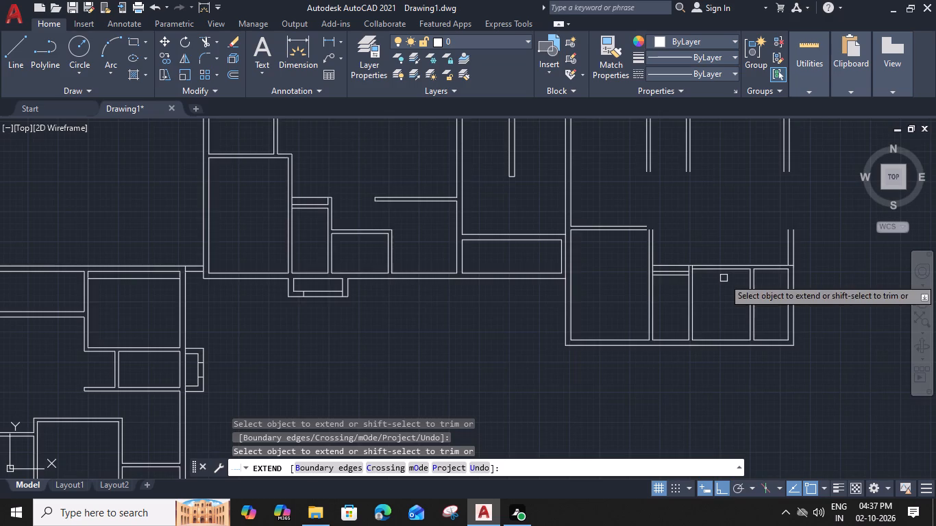
{"action": "left_click", "coordinate": [589, 247]}
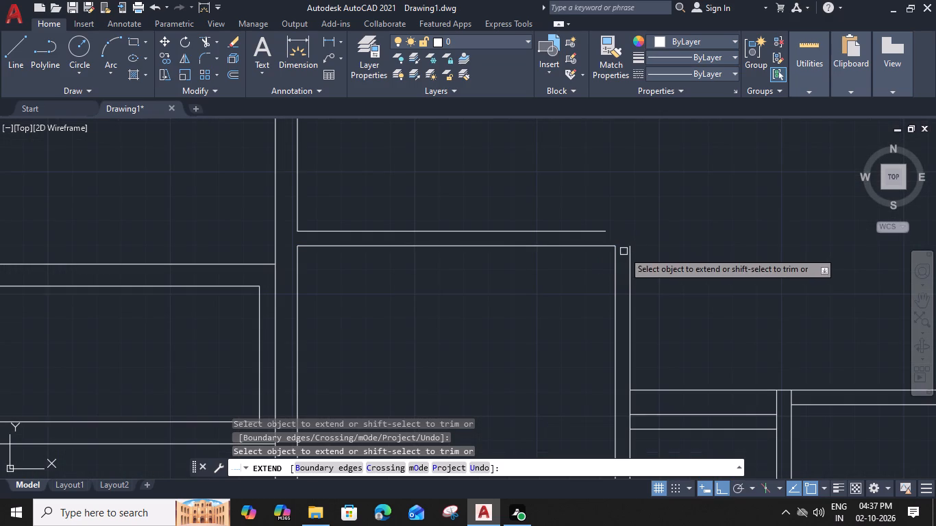
Fillet the first partition's right line with the upper line of the left room's top wall to close the outer corner.
{"action": "scroll", "coordinate": [608, 249], "scroll_direction": "down", "scroll_amount": 3}
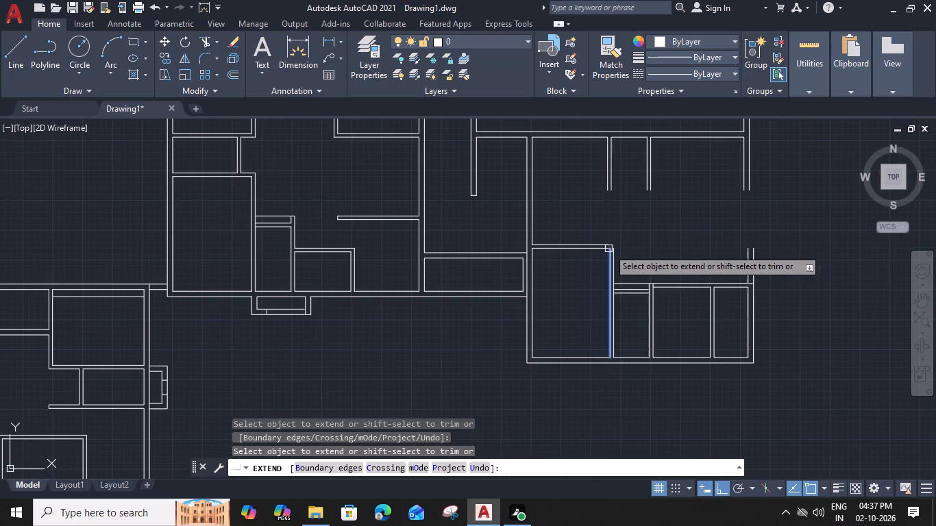
{"action": "middle_click_drag", "start_coordinate": [601, 264], "coordinate": [581, 270]}
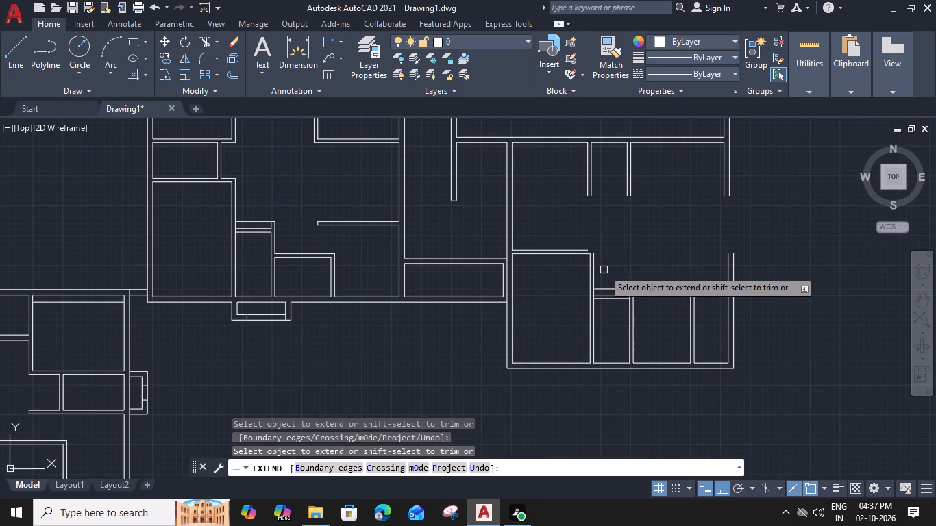
{"action": "key", "text": "Escape"}
{"action": "type", "text": "F"}
{"action": "key", "text": "space"}
{"action": "left_click", "coordinate": [596, 263]}
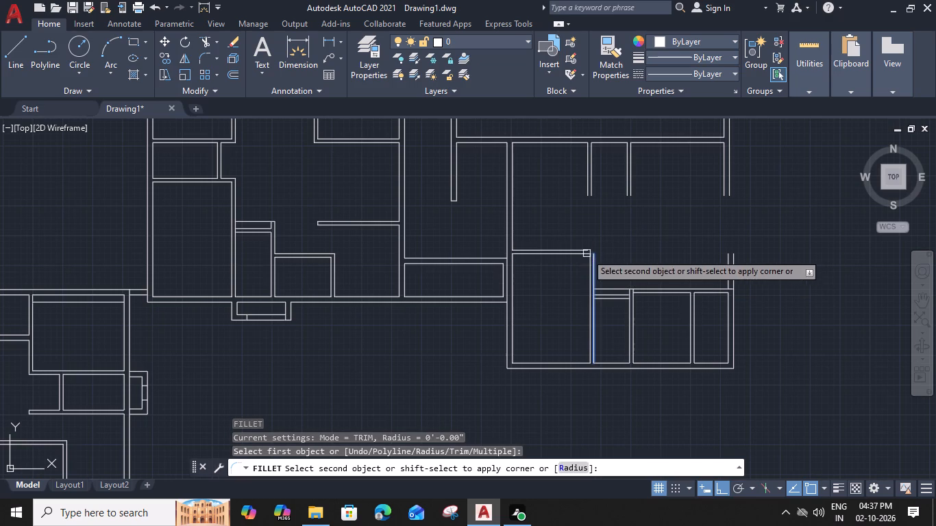
{"action": "left_click", "coordinate": [584, 249]}
{"action": "key", "text": "Escape"}
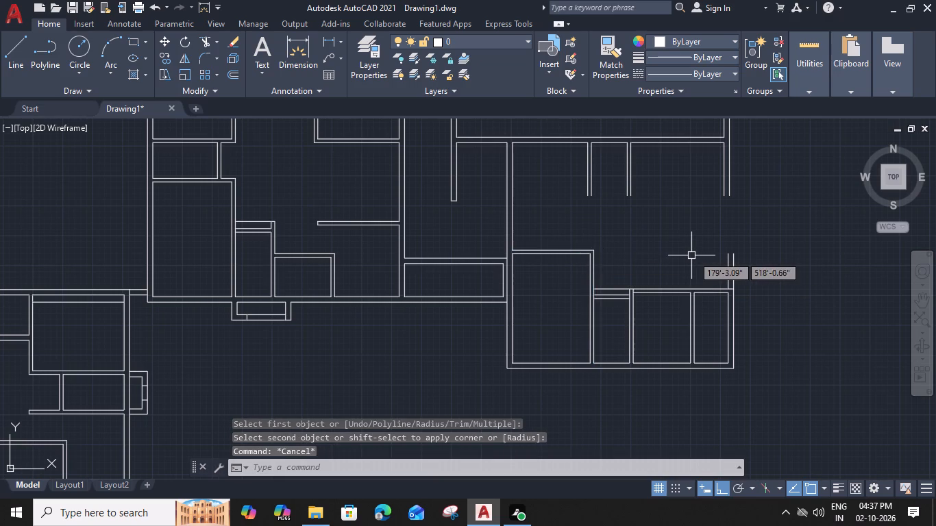
Draw a short vertical line across the 6" cross wall, between the second and third partitions and nearer the third.
{"action": "scroll", "coordinate": [641, 329], "scroll_direction": "up", "scroll_amount": 3}
{"action": "middle_click_drag", "start_coordinate": [716, 284], "coordinate": [652, 301]}
{"action": "type", "text": "L"}
{"action": "key", "text": "space"}
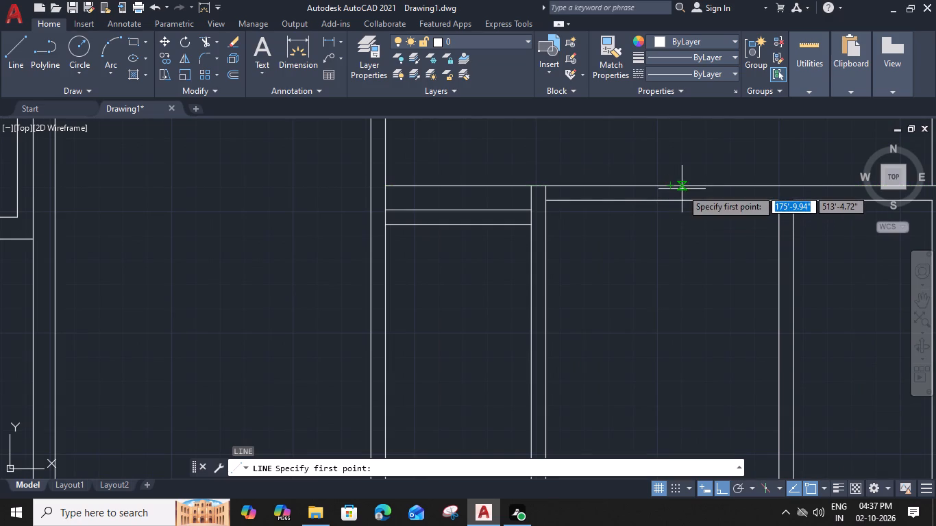
{"action": "left_click", "coordinate": [722, 186]}
{"action": "left_click", "coordinate": [723, 201]}
{"action": "key", "text": "Escape"}
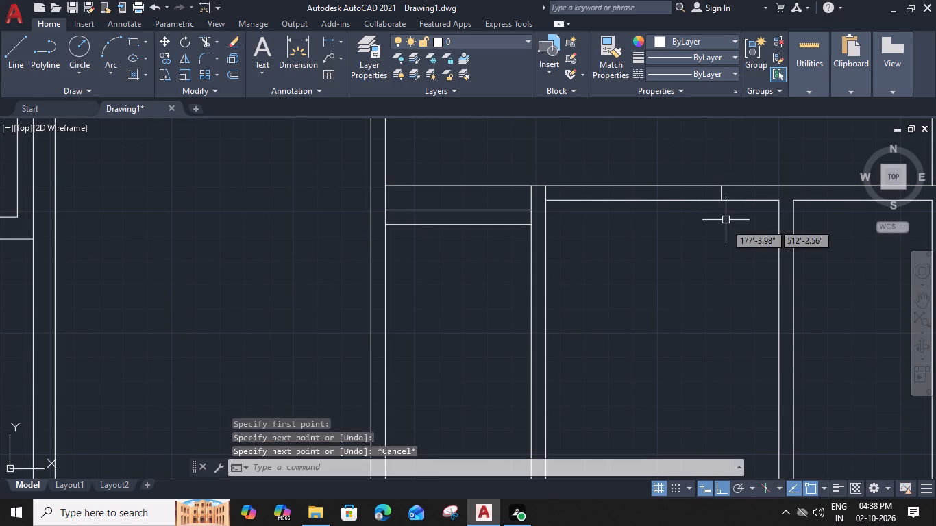
Trim both cross wall lines between the second partition and the short vertical line to leave an opening.
{"action": "type", "text": "TR"}
{"action": "key", "text": "space"}
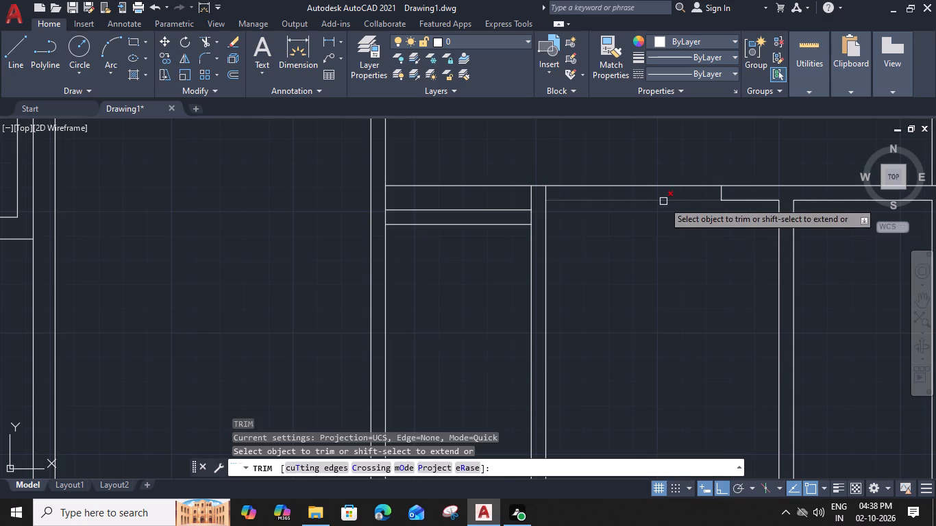
{"action": "left_click", "coordinate": [663, 201]}
{"action": "left_click", "coordinate": [663, 187]}
{"action": "key", "text": "Escape"}
{"action": "scroll", "coordinate": [710, 240], "scroll_direction": "down", "scroll_amount": 3}
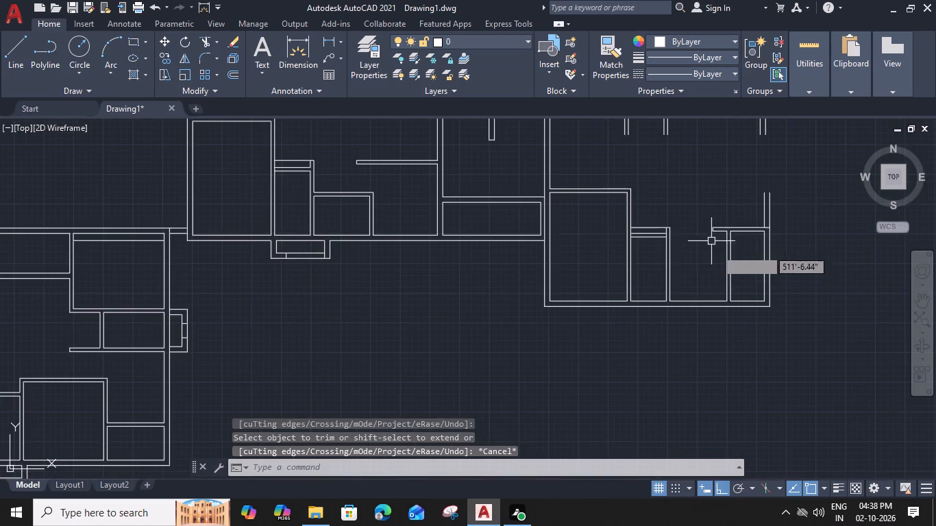
{"action": "middle_click_drag", "start_coordinate": [745, 260], "coordinate": [671, 273]}
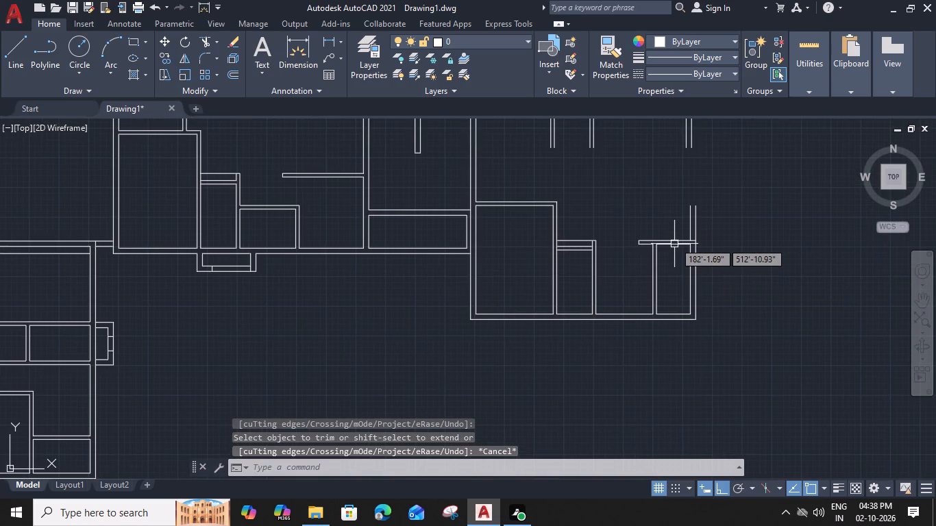
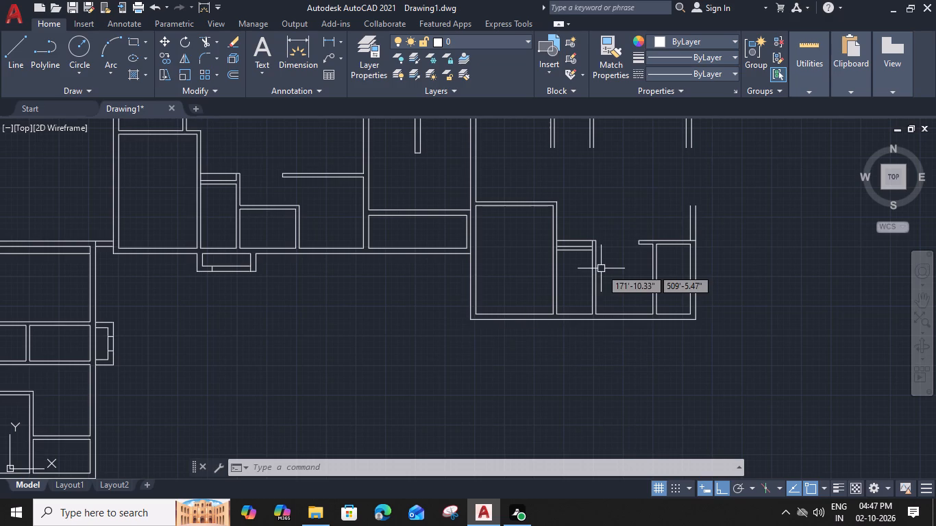
Extend both lines of the first partition below the long upper room down to the left room's top wall.
{"action": "middle_click_drag", "start_coordinate": [608, 289], "coordinate": [527, 279]}
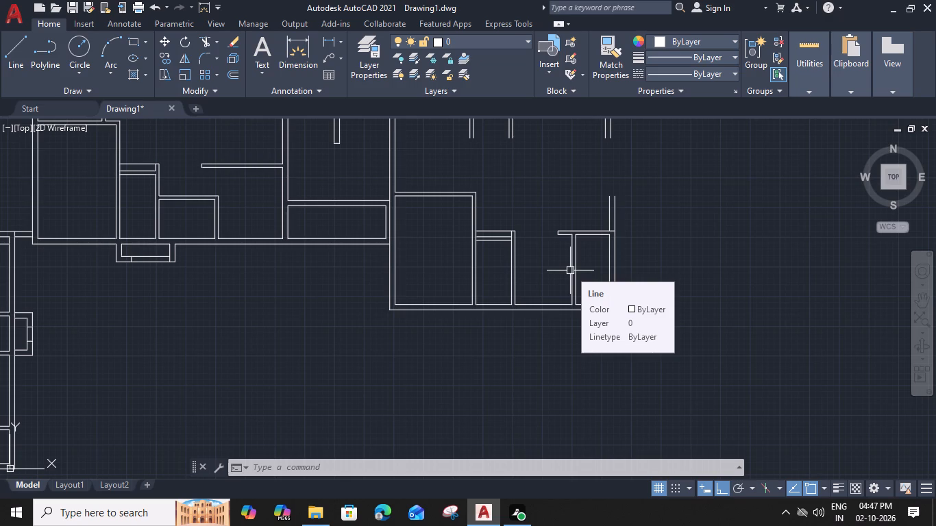
{"action": "scroll", "coordinate": [570, 271], "scroll_direction": "down", "scroll_amount": 1}
{"action": "middle_click_drag", "start_coordinate": [556, 249], "coordinate": [543, 338]}
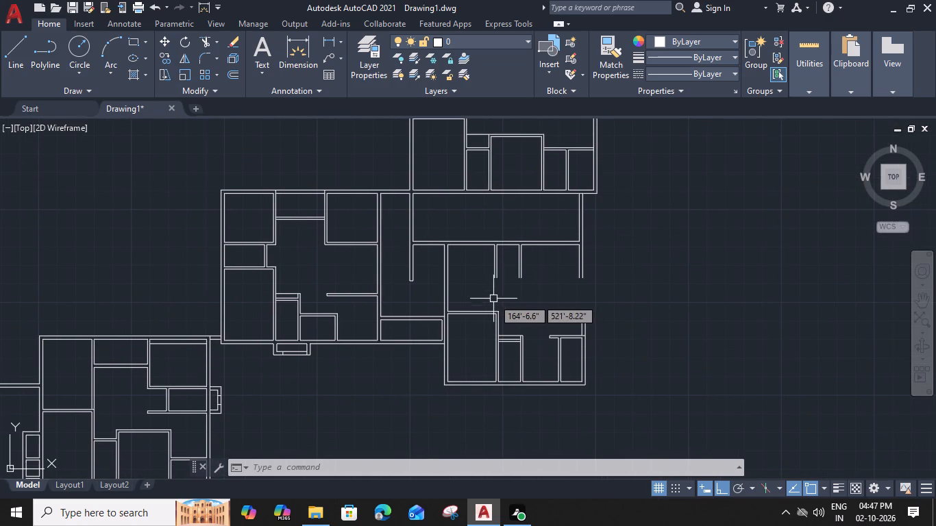
{"action": "type", "text": "EX"}
{"action": "key", "text": "space"}
{"action": "left_click", "coordinate": [497, 270]}
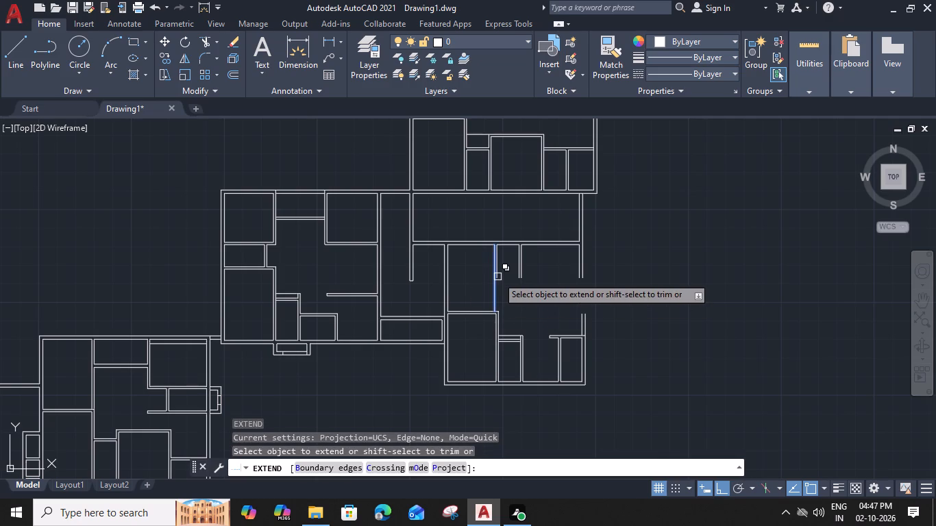
{"action": "left_click", "coordinate": [499, 274]}
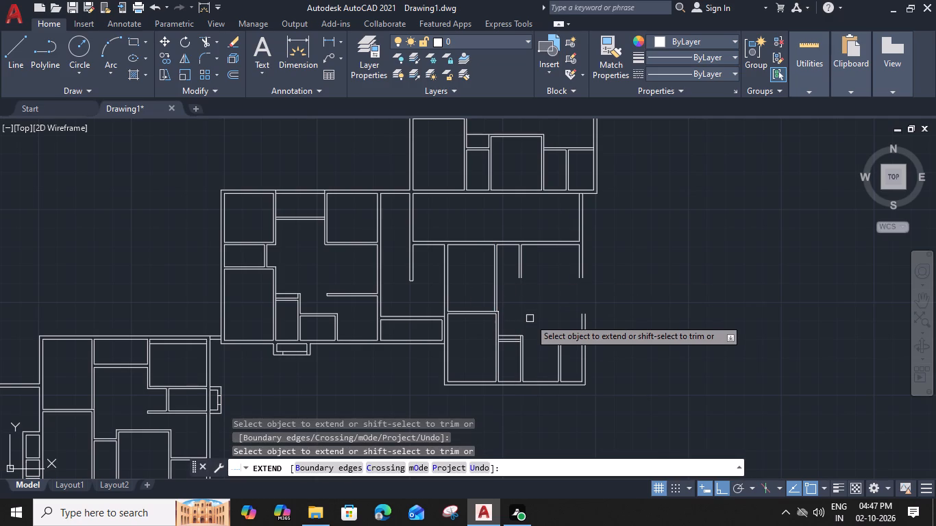
{"action": "middle_click_drag", "start_coordinate": [520, 314], "coordinate": [501, 313]}
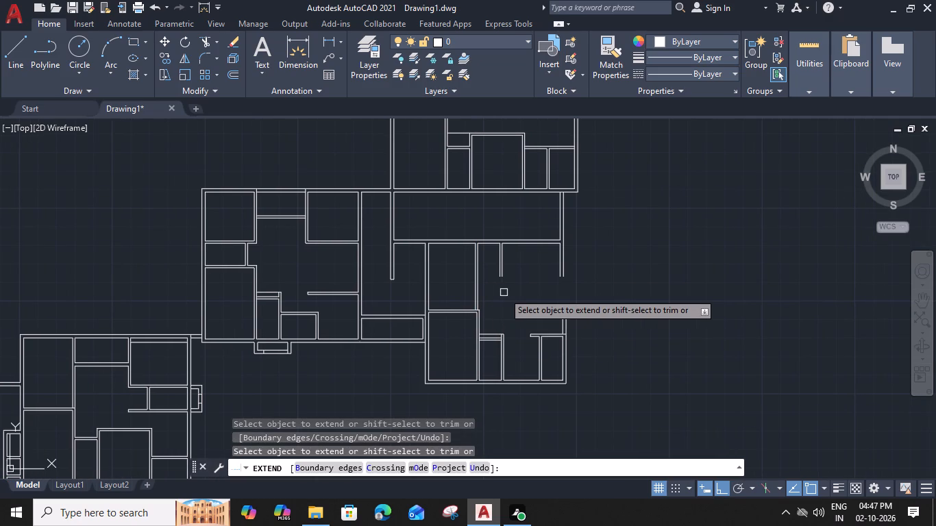
{"action": "scroll", "coordinate": [489, 249], "scroll_direction": "up", "scroll_amount": 2}
{"action": "key", "text": "Escape"}
Offset the top wall line between the two upper partitions 8'6" down, and offset that copy another 6" to form a cross wall.
{"action": "left_click", "coordinate": [495, 234]}
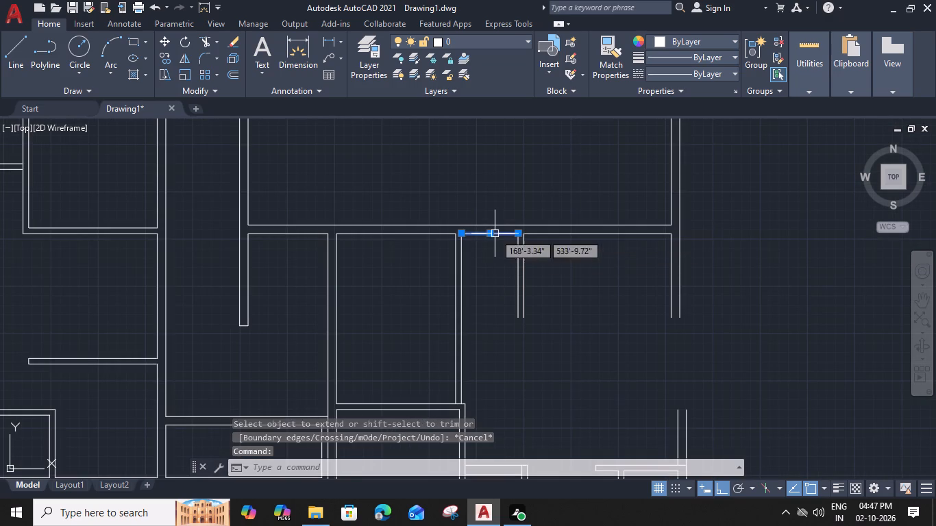
{"action": "type", "text": "O"}
{"action": "key", "text": "space"}
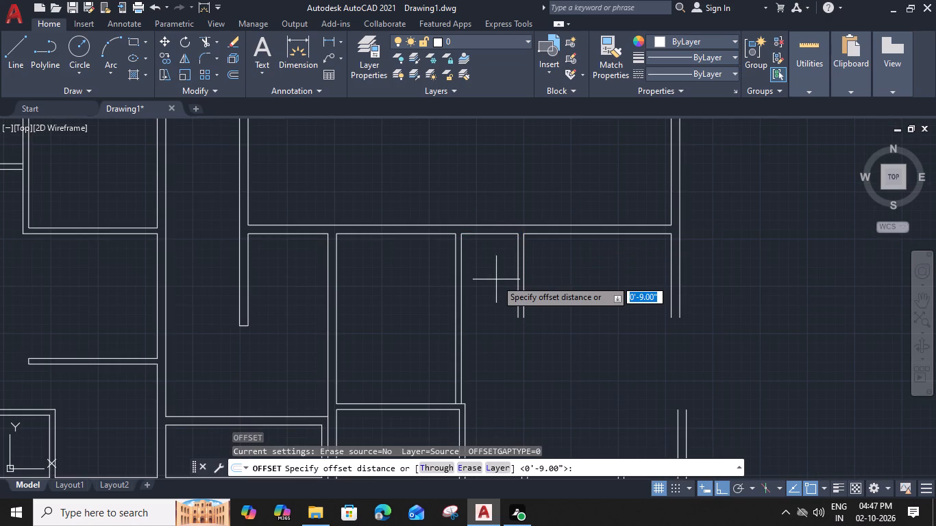
{"action": "type", "text": "8'6\""}
{"action": "key", "text": "Return"}
{"action": "left_click", "coordinate": [496, 279]}
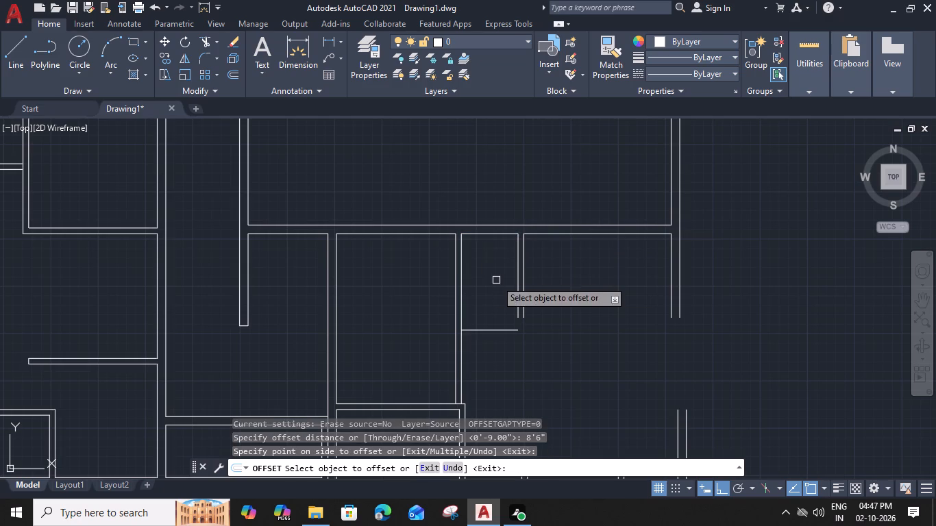
{"action": "left_click", "coordinate": [497, 330]}
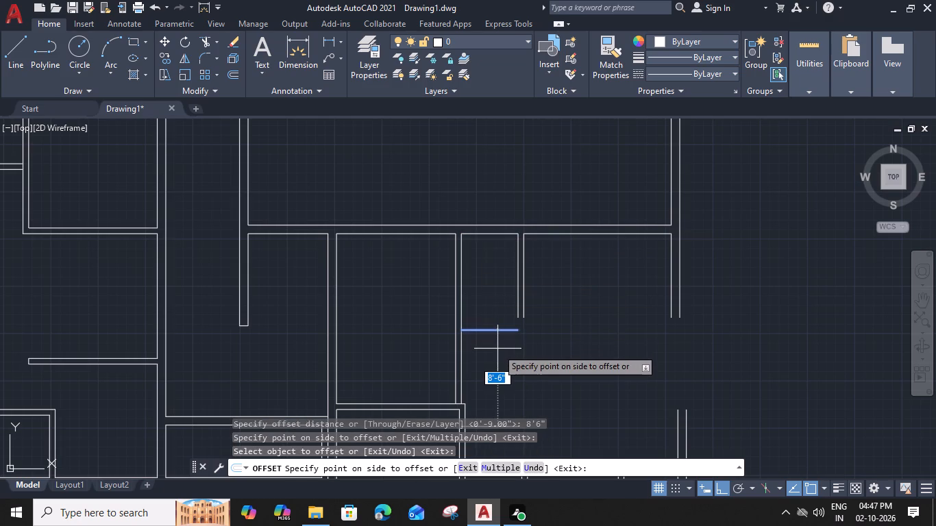
{"action": "key", "text": "6"}
{"action": "key", "text": "shift+quotedbl"}
{"action": "key", "text": "Return"}
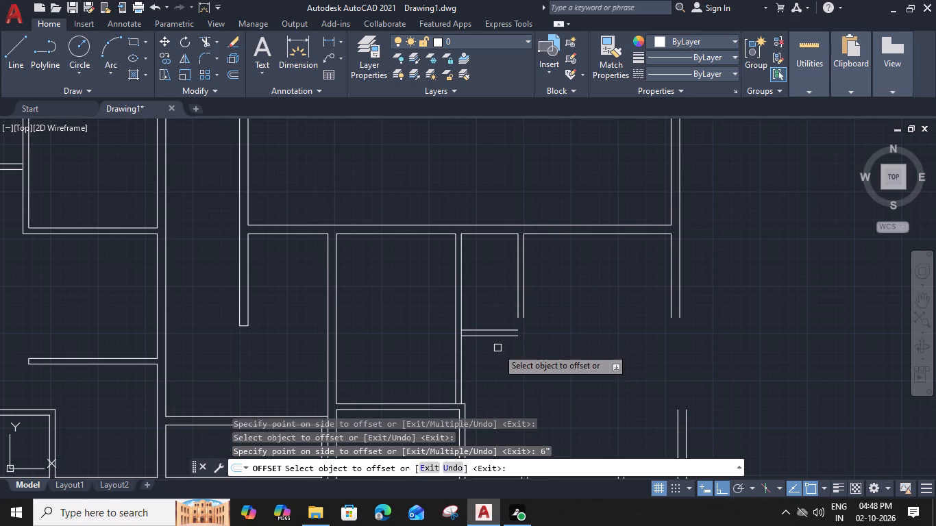
{"action": "middle_click_drag", "start_coordinate": [497, 348], "coordinate": [497, 312]}
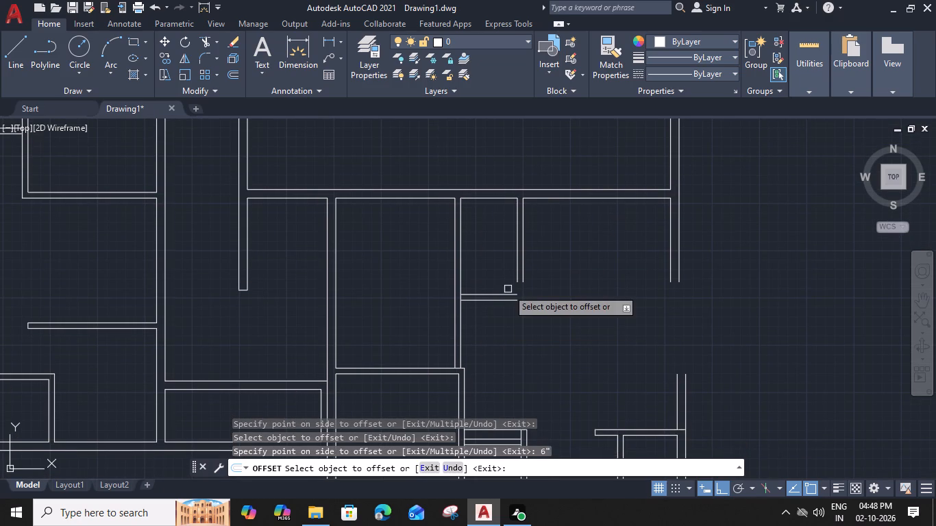
{"action": "key", "text": "Escape"}
Offset the new cross wall's lower line 1' downward.
{"action": "left_click", "coordinate": [487, 301]}
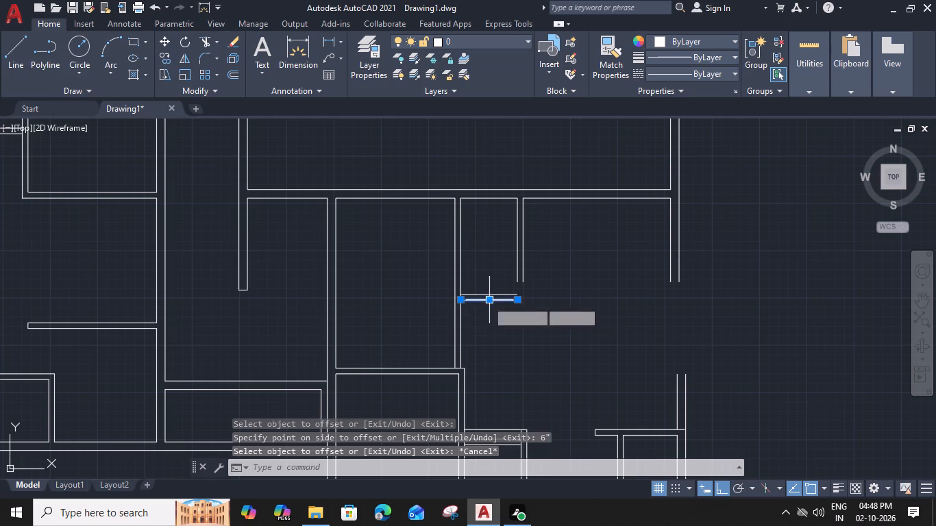
{"action": "type", "text": "O 1'"}
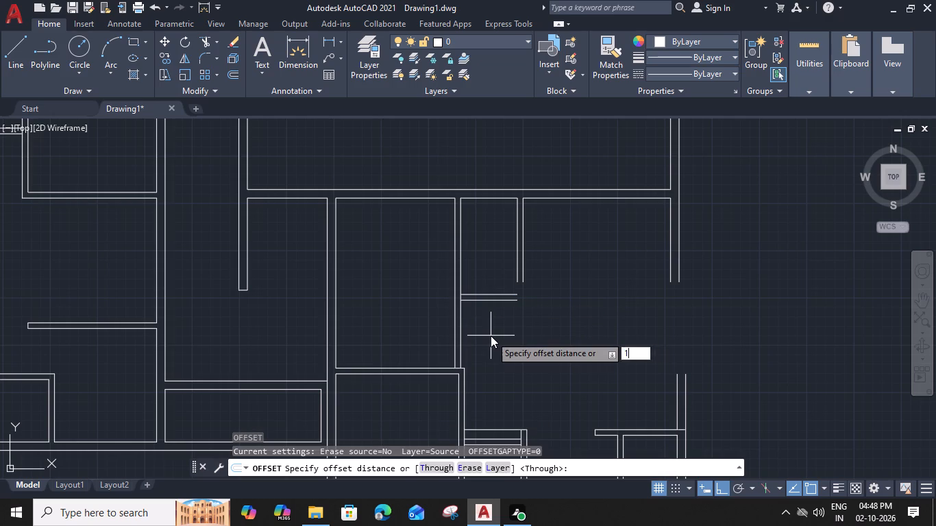
{"action": "key", "text": "space"}
{"action": "left_click", "coordinate": [491, 336]}
{"action": "key", "text": "Escape"}
Extend the 1' offset line left to the first upper partition's left line.
{"action": "type", "text": "EX"}
{"action": "key", "text": "space"}
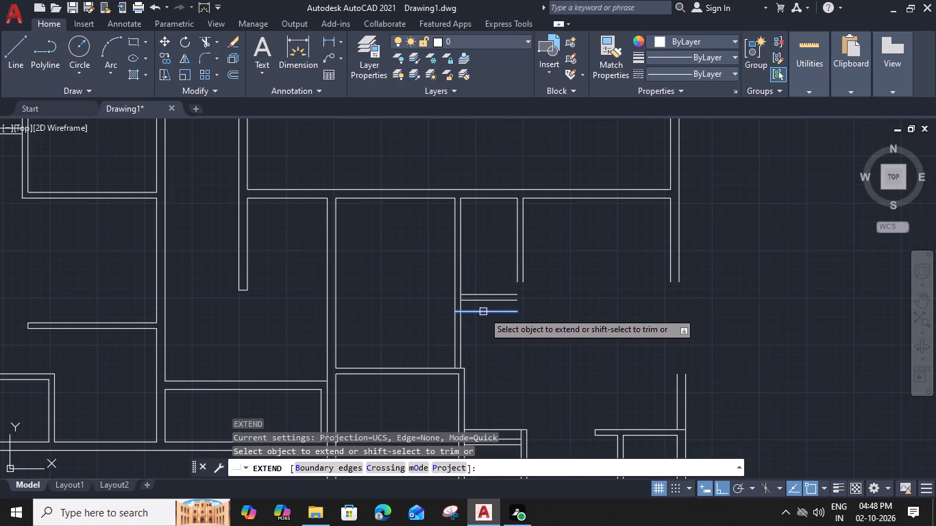
{"action": "left_click", "coordinate": [483, 312]}
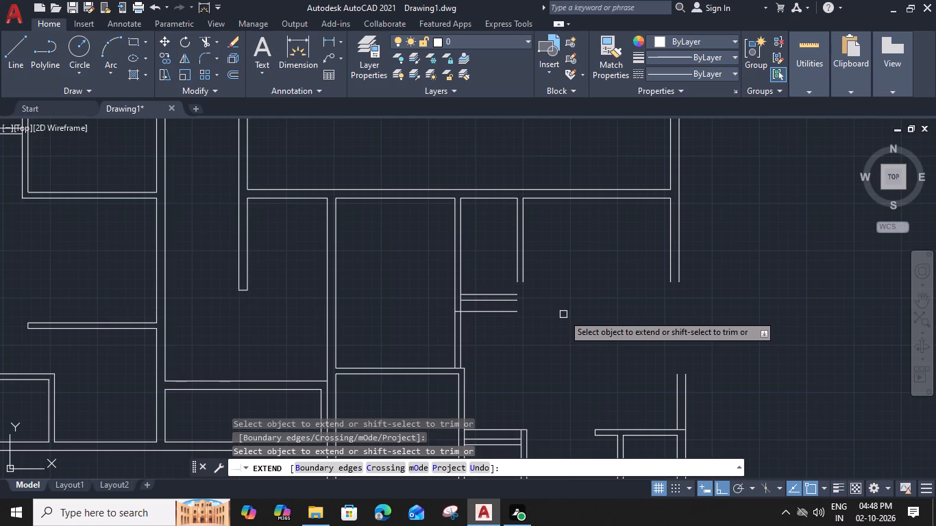
{"action": "middle_click_drag", "start_coordinate": [574, 335], "coordinate": [528, 303]}
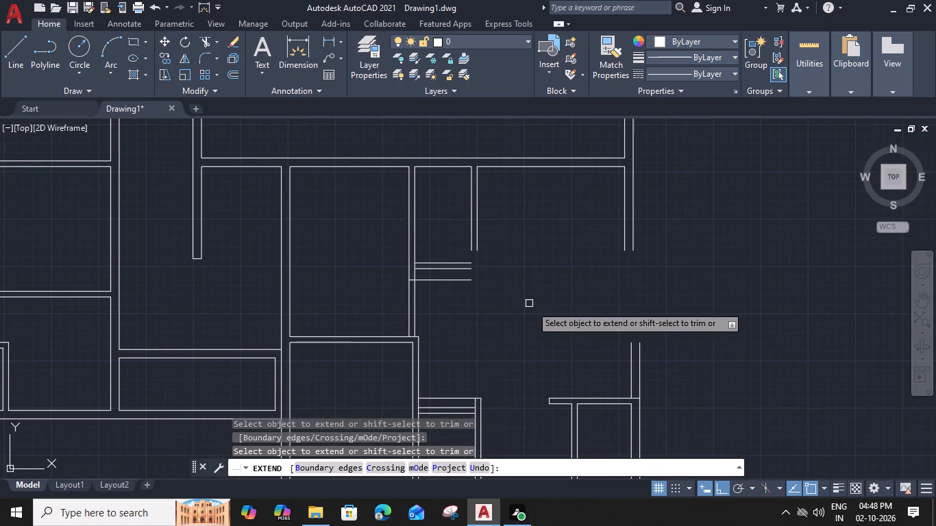
{"action": "key", "text": "Escape"}
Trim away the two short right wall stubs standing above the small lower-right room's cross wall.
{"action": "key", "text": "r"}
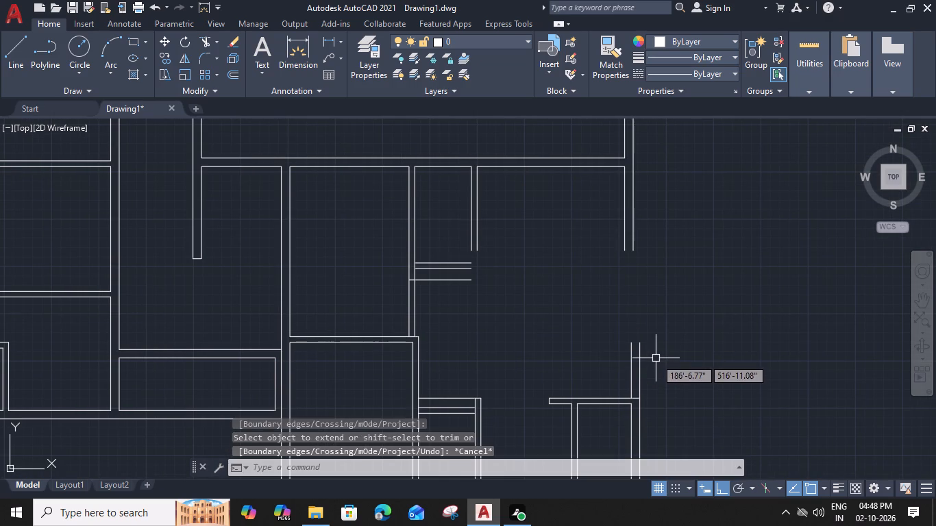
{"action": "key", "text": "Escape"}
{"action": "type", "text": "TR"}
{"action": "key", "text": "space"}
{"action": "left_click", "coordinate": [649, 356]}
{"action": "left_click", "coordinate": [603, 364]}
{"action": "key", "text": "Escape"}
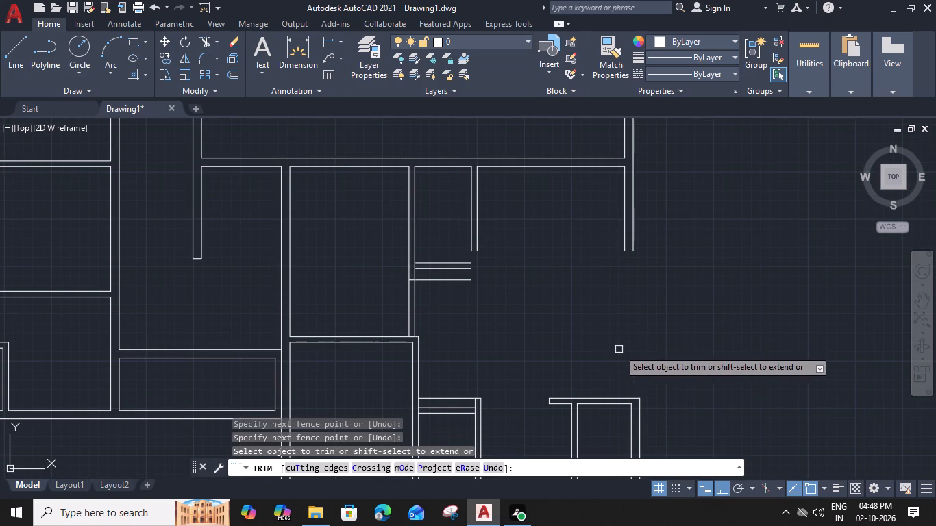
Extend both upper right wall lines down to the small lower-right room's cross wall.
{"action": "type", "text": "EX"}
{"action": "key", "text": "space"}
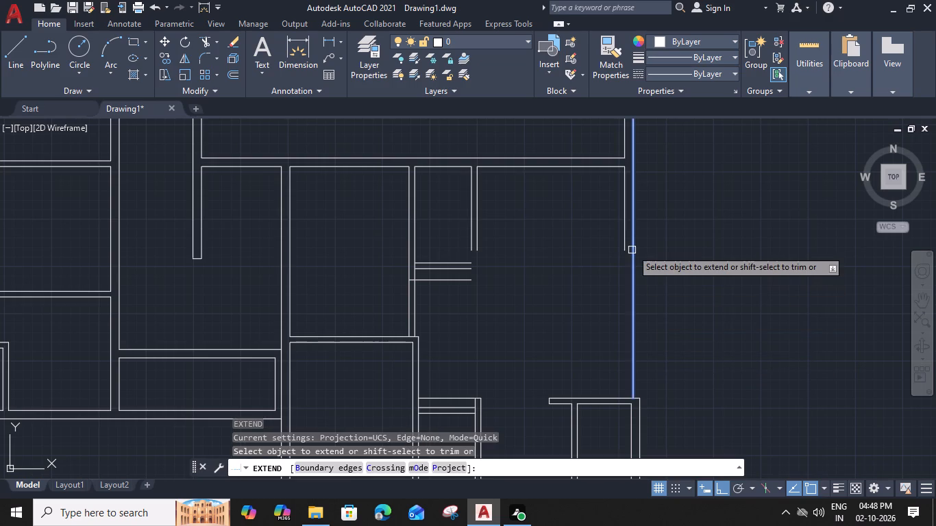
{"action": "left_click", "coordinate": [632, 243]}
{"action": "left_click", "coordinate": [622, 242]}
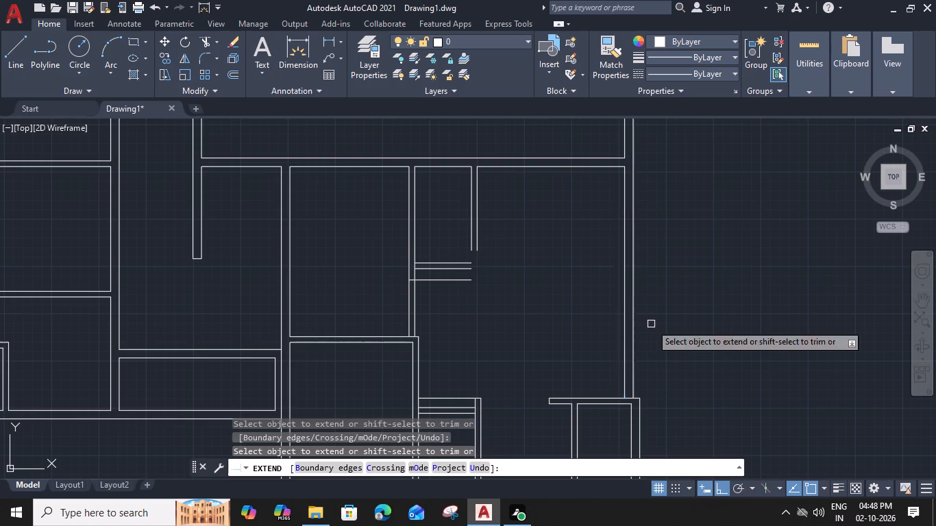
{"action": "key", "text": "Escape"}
Erase the two right wall lines running down beside the open room to the lower-right cross wall.
{"action": "scroll", "coordinate": [651, 325], "scroll_direction": "down", "scroll_amount": 1}
{"action": "middle_click_drag", "start_coordinate": [652, 325], "coordinate": [608, 297]}
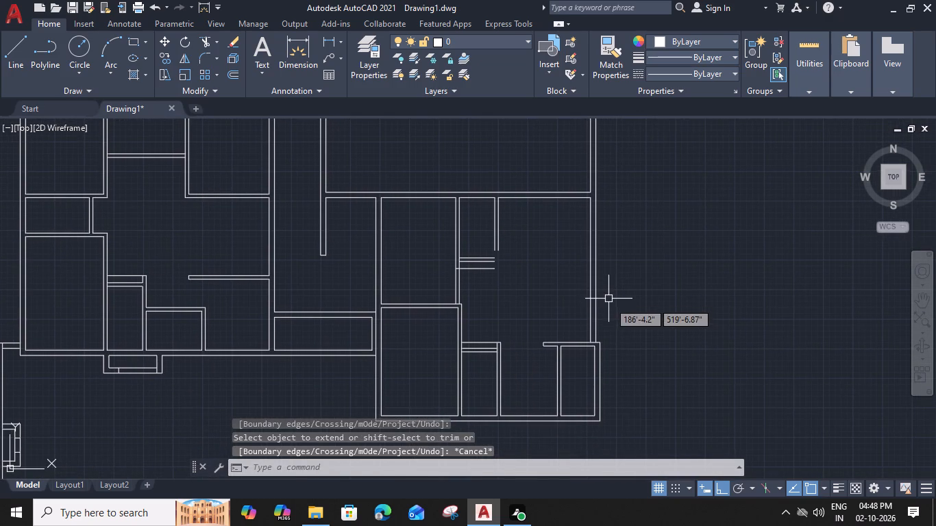
{"action": "scroll", "coordinate": [606, 299], "scroll_direction": "down", "scroll_amount": 1}
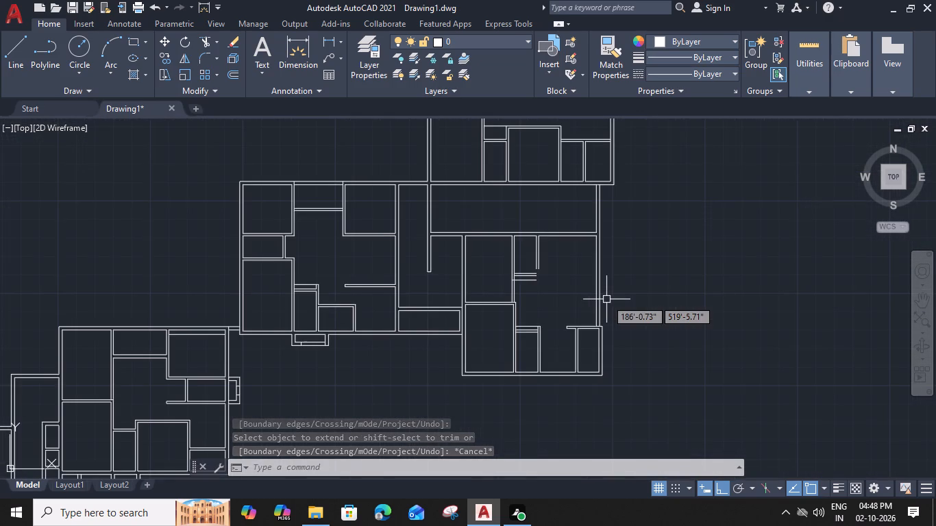
{"action": "middle_click_drag", "start_coordinate": [606, 299], "coordinate": [581, 305]}
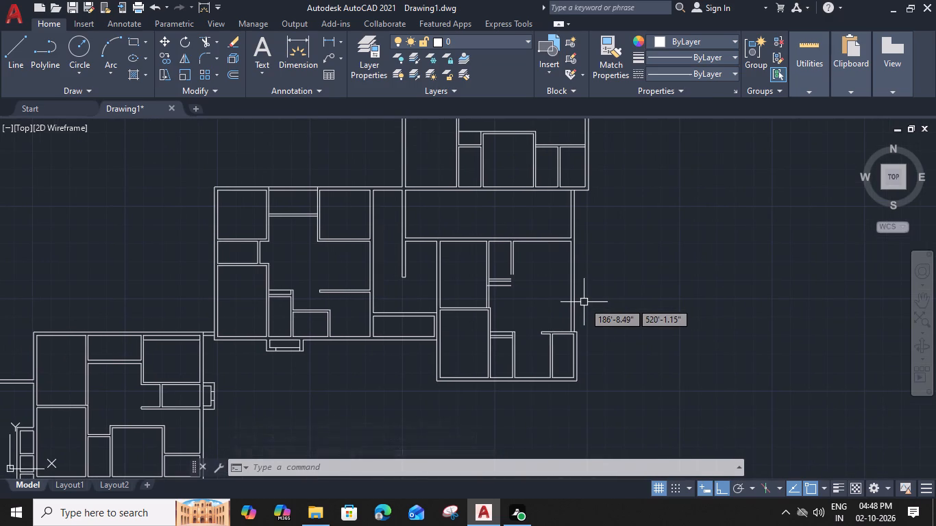
{"action": "scroll", "coordinate": [584, 302], "scroll_direction": "up", "scroll_amount": 1}
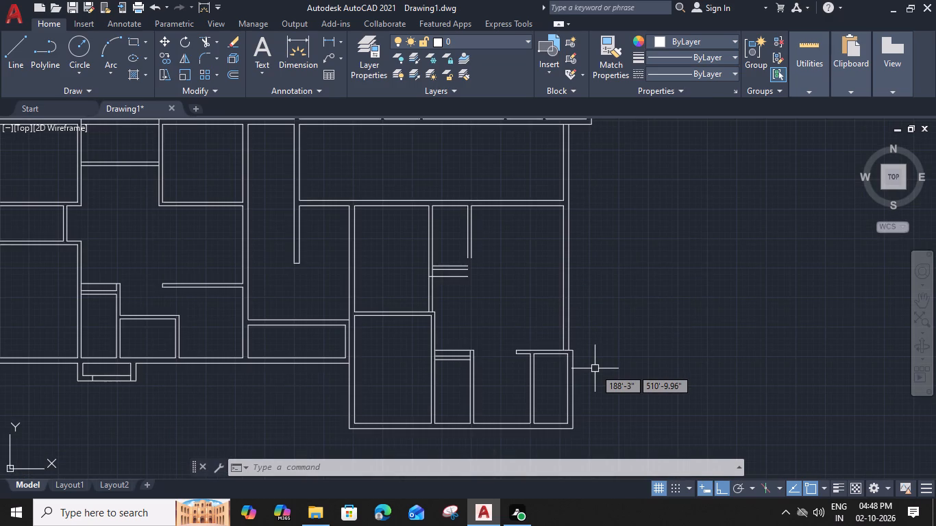
{"action": "left_click", "coordinate": [584, 286]}
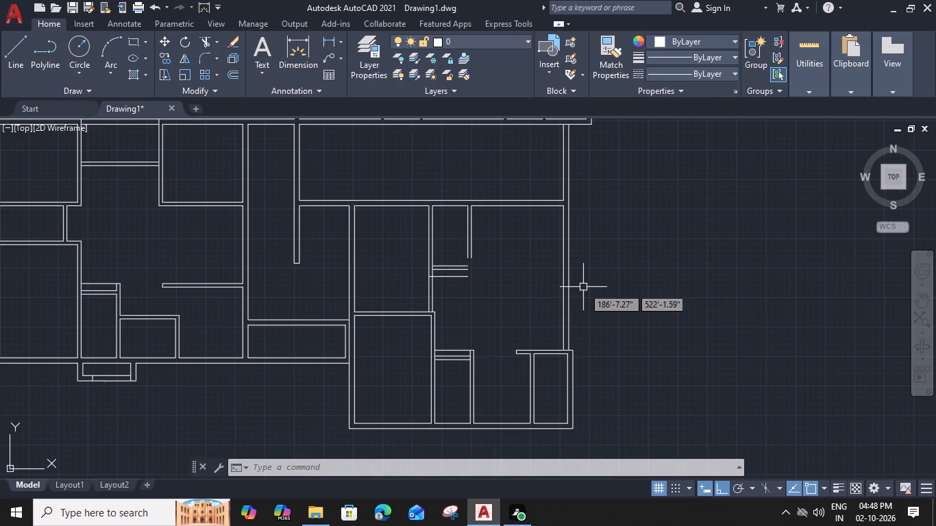
{"action": "left_click", "coordinate": [558, 301]}
{"action": "key", "text": "Delete"}
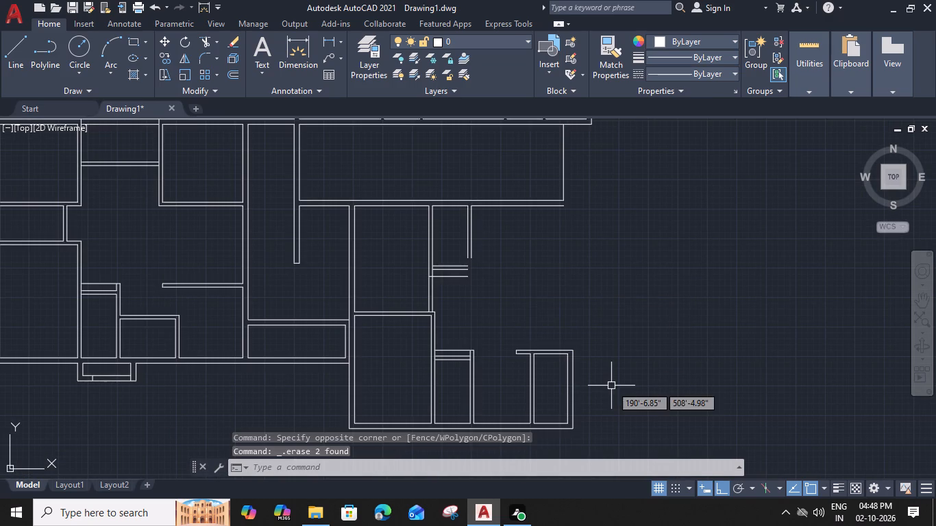
Extend both right wall lines of the small lower-right room up to the upper unit's bottom wall.
{"action": "type", "text": "EX"}
{"action": "key", "text": "space"}
{"action": "left_click", "coordinate": [611, 386]}
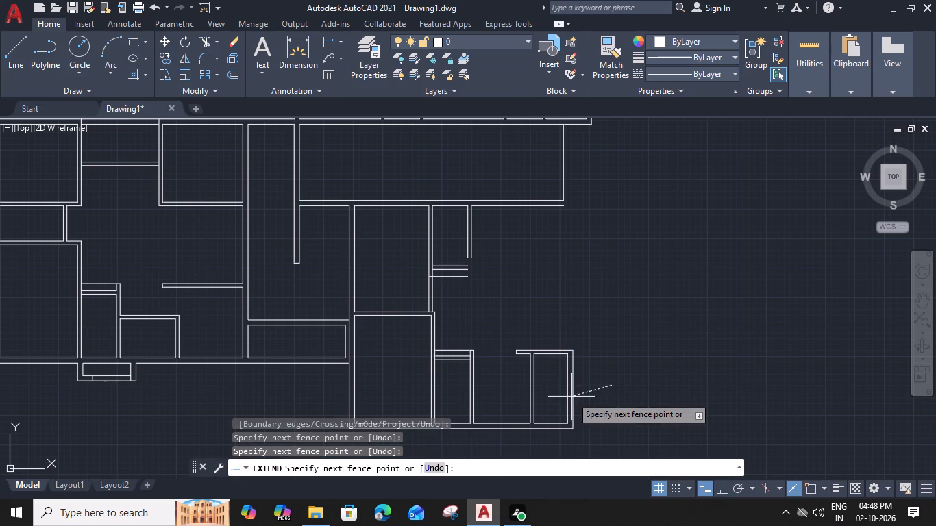
{"action": "left_click", "coordinate": [565, 397]}
{"action": "left_click", "coordinate": [580, 381]}
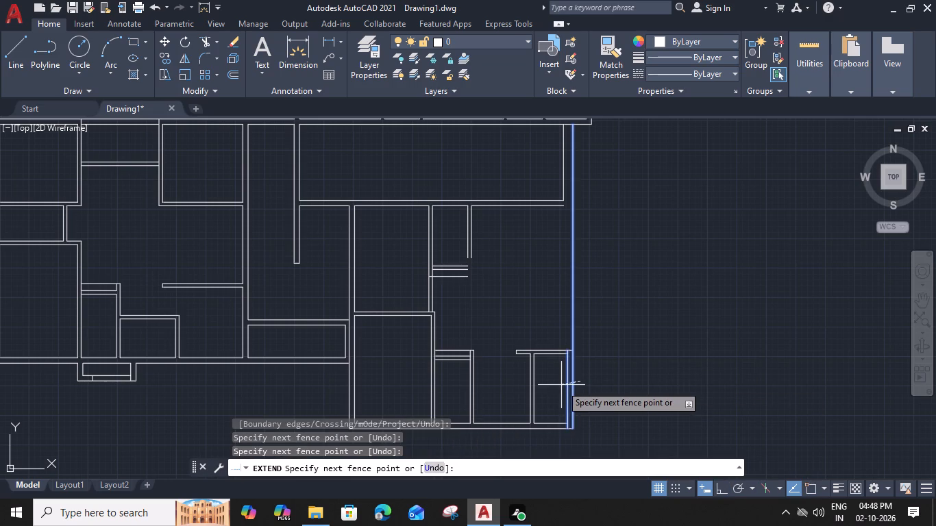
{"action": "left_click", "coordinate": [561, 385]}
{"action": "left_click", "coordinate": [567, 383]}
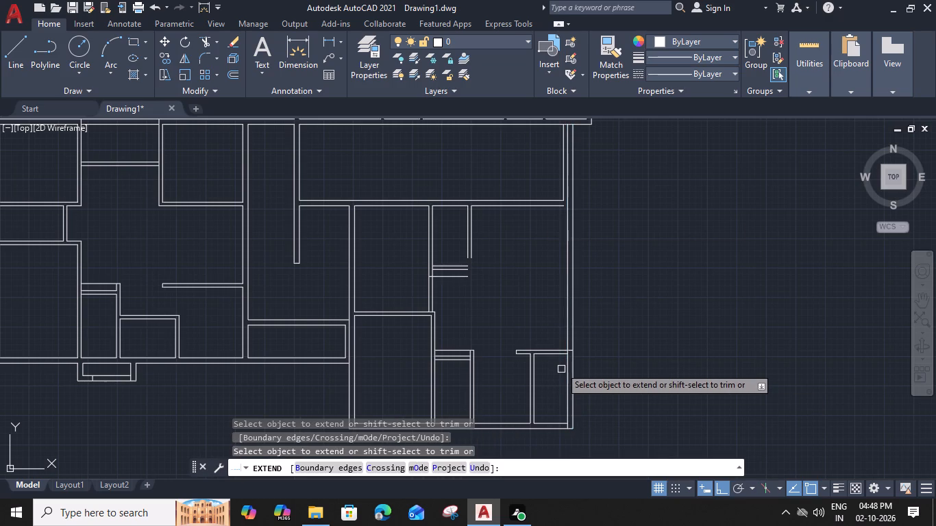
Remove the leftover old inner right wall line beside the long upper room.
{"action": "left_click", "coordinate": [560, 184], "text": "shift"}
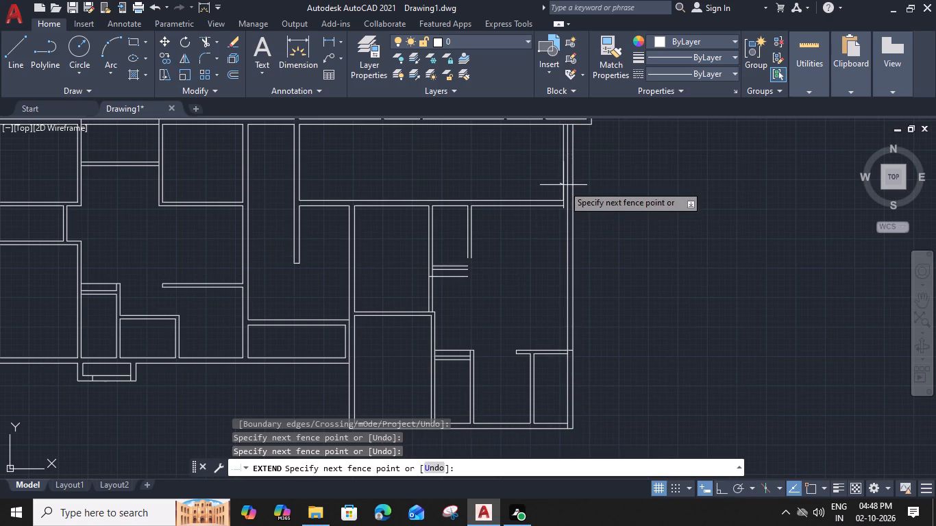
{"action": "left_click", "coordinate": [565, 185], "text": "shift"}
Extend the long upper room's bottom wall into the new right wall, lower line to its inner line and upper line to its outer line.
{"action": "left_click", "coordinate": [557, 198]}
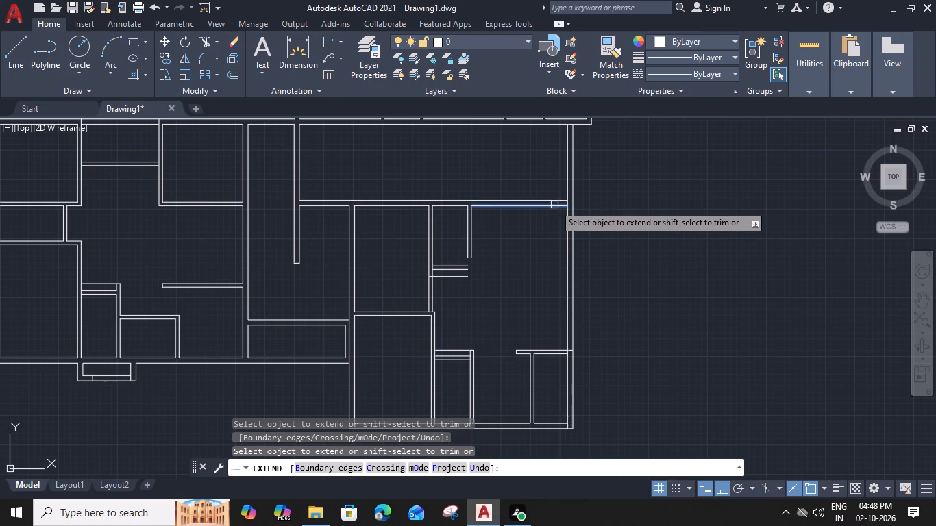
{"action": "left_click", "coordinate": [554, 205]}
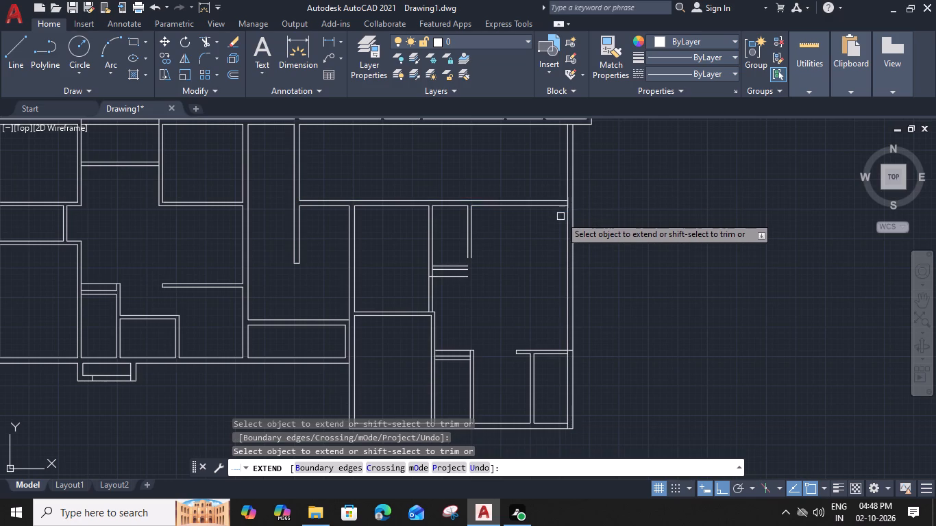
{"action": "left_click", "coordinate": [560, 201]}
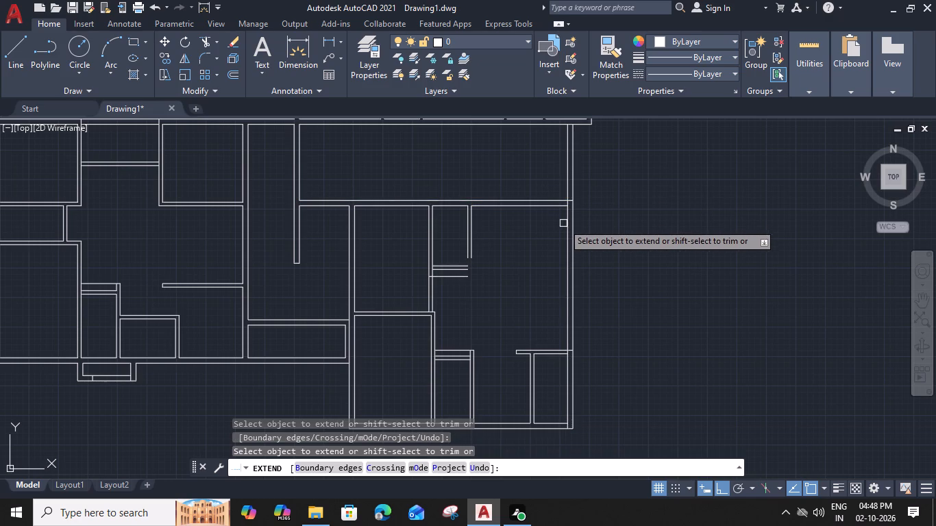
Trim the right wall's inner line between the long room's bottom wall lines, and the lower-right cross wall's upper line inside the right wall.
{"action": "scroll", "coordinate": [564, 212], "scroll_direction": "up", "scroll_amount": 2}
{"action": "left_click", "coordinate": [571, 192], "text": "shift"}
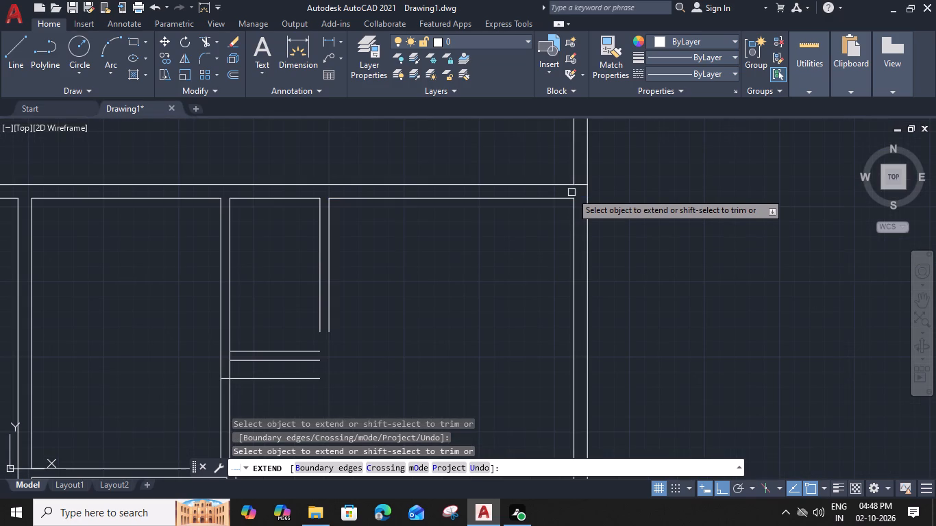
{"action": "scroll", "coordinate": [571, 196], "scroll_direction": "down", "scroll_amount": 2}
{"action": "scroll", "coordinate": [589, 361], "scroll_direction": "up", "scroll_amount": 3}
{"action": "left_click", "coordinate": [536, 304], "text": "shift"}
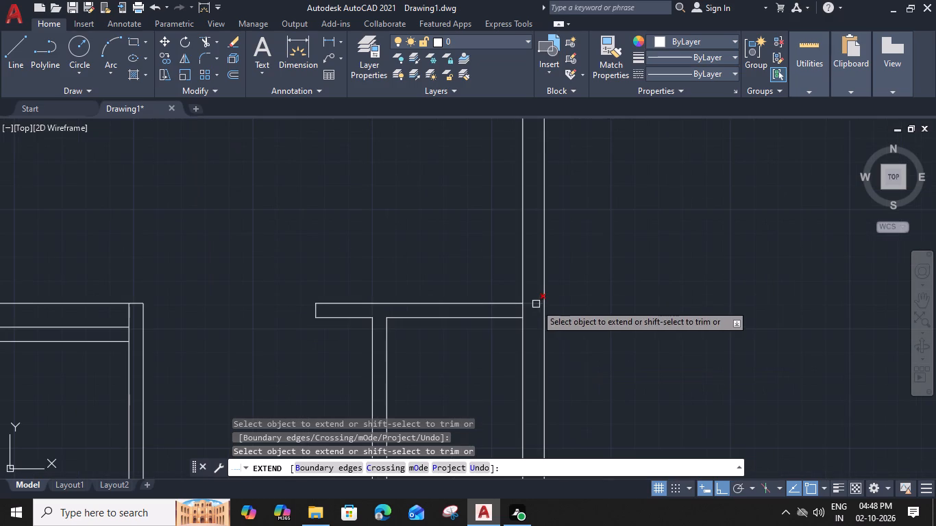
Trim the right wall's inner line at the small lower-right room's top wall junction and at the bottom-right corner.
{"action": "left_click", "coordinate": [524, 312], "text": "shift"}
{"action": "scroll", "coordinate": [524, 312], "scroll_direction": "down", "scroll_amount": 3}
{"action": "middle_click_drag", "start_coordinate": [555, 366], "coordinate": [558, 348]}
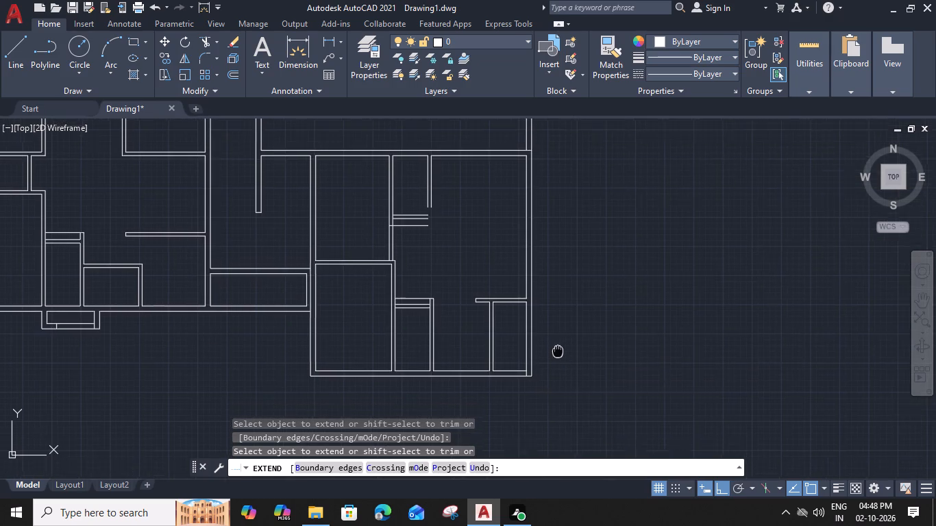
{"action": "scroll", "coordinate": [530, 368], "scroll_direction": "up", "scroll_amount": 2}
{"action": "left_click", "coordinate": [524, 373], "text": "shift"}
{"action": "scroll", "coordinate": [524, 373], "scroll_direction": "down", "scroll_amount": 2}
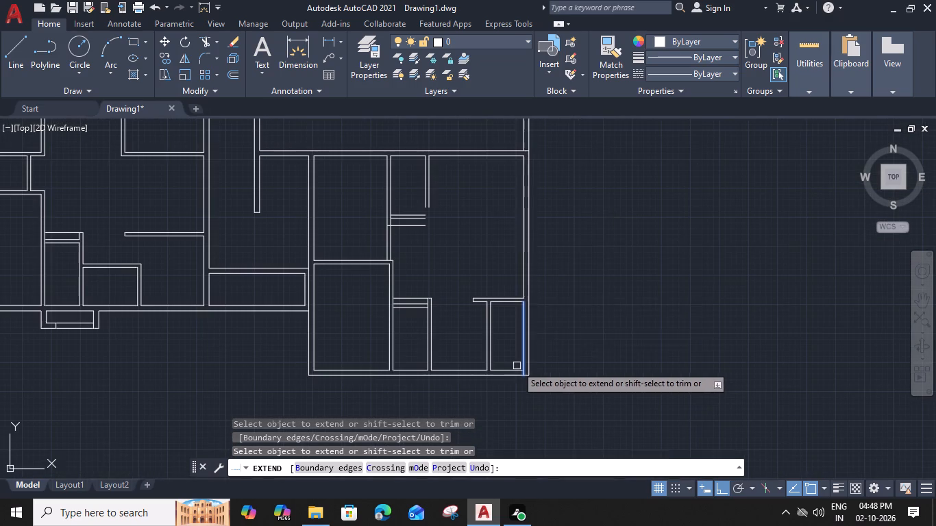
Trim away both lines of the short wall between the narrow upper room's lowest line and the lower room's top wall.
{"action": "middle_click_drag", "start_coordinate": [502, 285], "coordinate": [541, 342]}
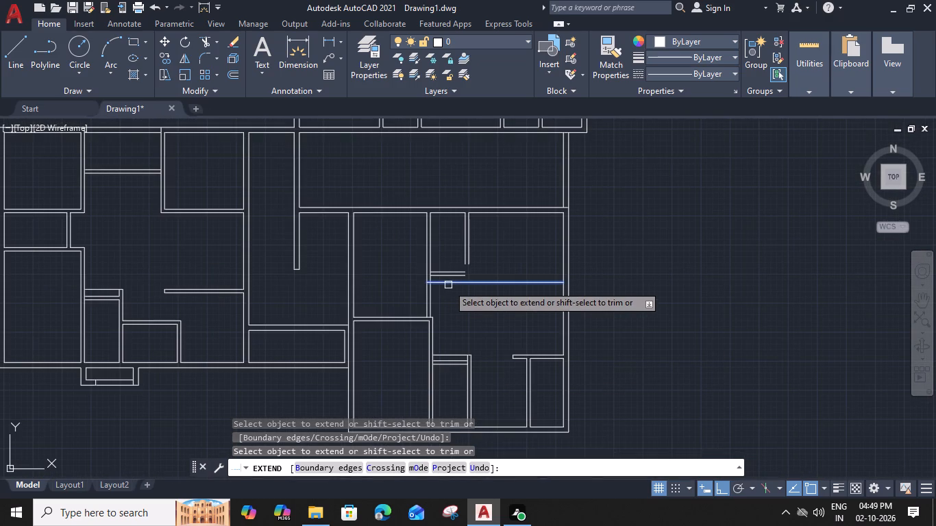
{"action": "left_click", "coordinate": [443, 299], "text": "shift"}
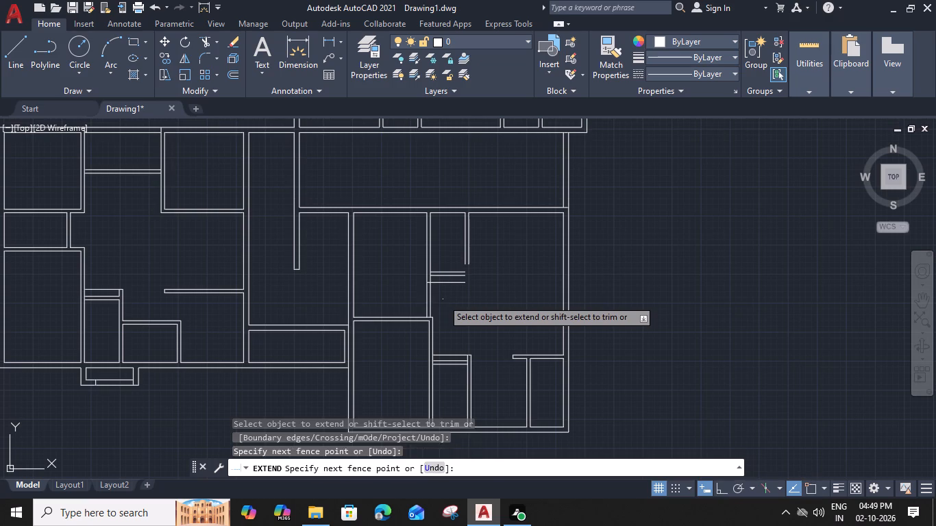
{"action": "left_click", "coordinate": [417, 299], "text": "shift"}
Extend the narrow room's two bottom wall lines to the right wall, and its right partition lines down to the upper one.
{"action": "middle_click_drag", "start_coordinate": [438, 295], "coordinate": [457, 319]}
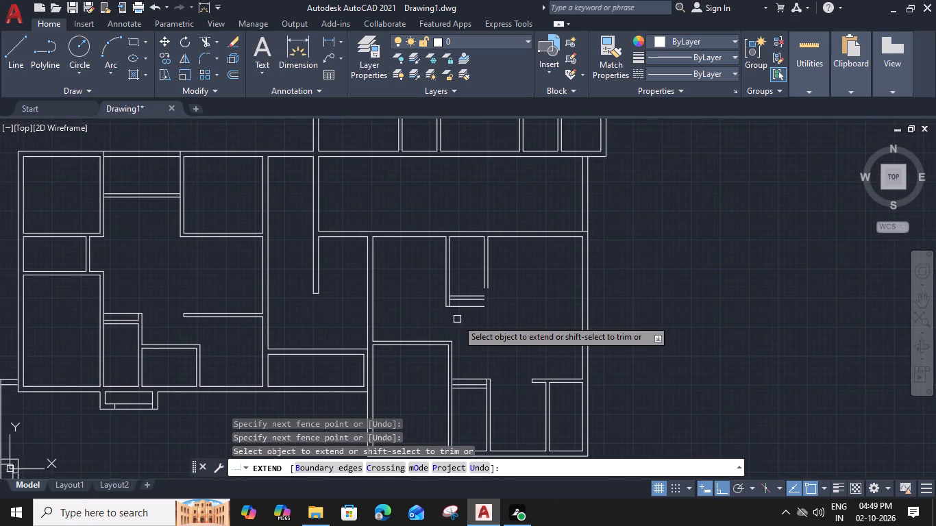
{"action": "scroll", "coordinate": [458, 297], "scroll_direction": "up", "scroll_amount": 2}
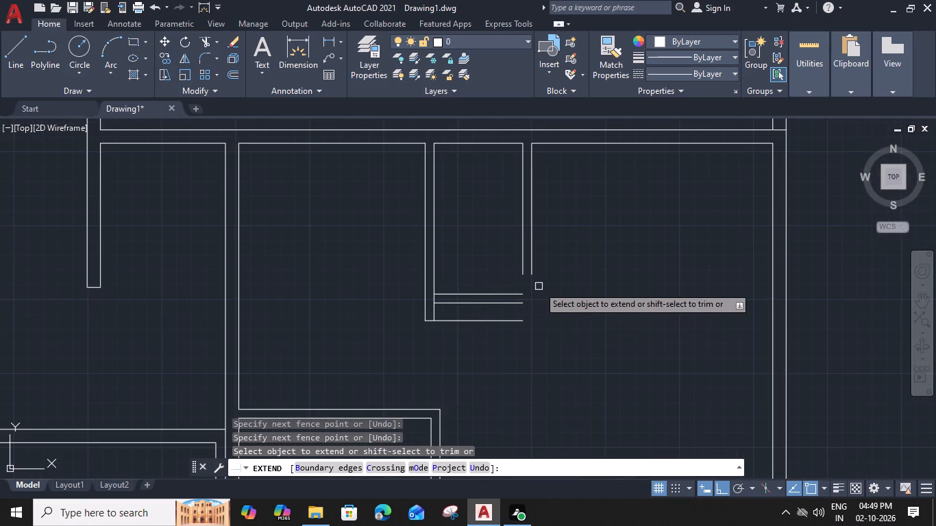
{"action": "left_click", "coordinate": [511, 299]}
{"action": "left_click", "coordinate": [510, 305]}
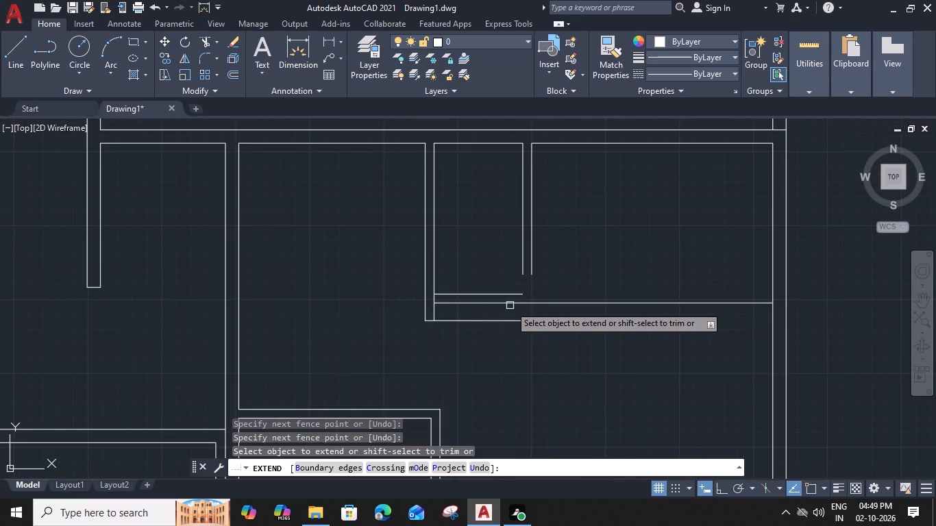
{"action": "left_click", "coordinate": [508, 297]}
{"action": "left_click", "coordinate": [524, 261]}
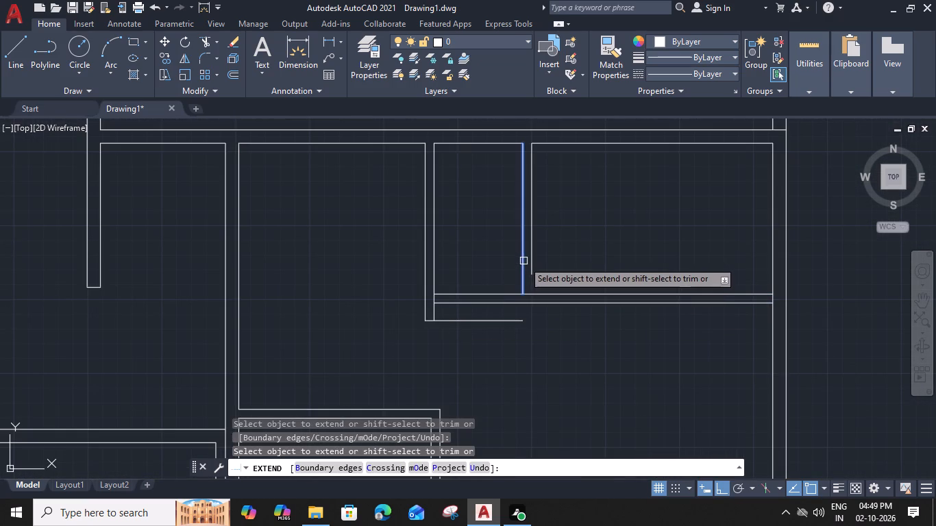
{"action": "left_click", "coordinate": [532, 267]}
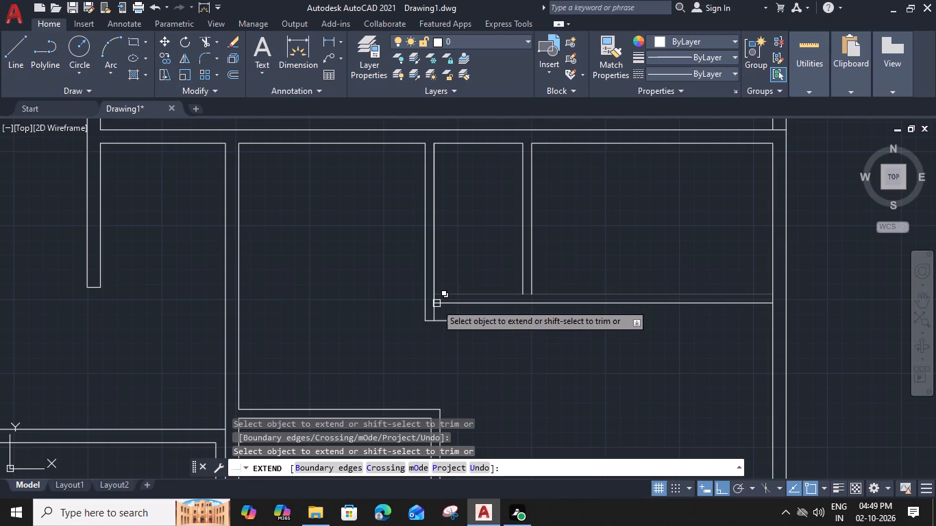
Trim the narrow room's bottom wall junctions at both partitions and cut off its lines beyond the right partition.
{"action": "left_click", "coordinate": [434, 299], "text": "shift"}
{"action": "scroll", "coordinate": [526, 293], "scroll_direction": "up", "scroll_amount": 2}
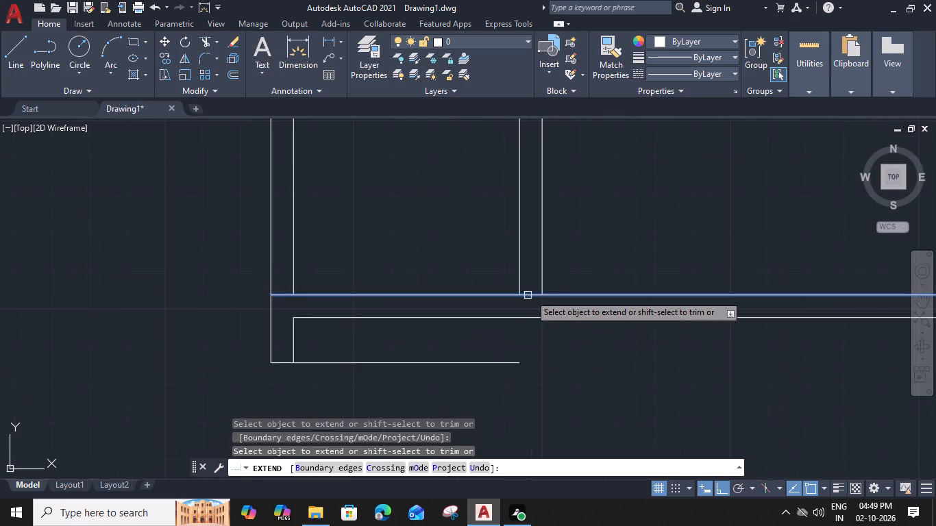
{"action": "left_click", "coordinate": [543, 273]}
{"action": "left_click", "coordinate": [535, 292], "text": "shift"}
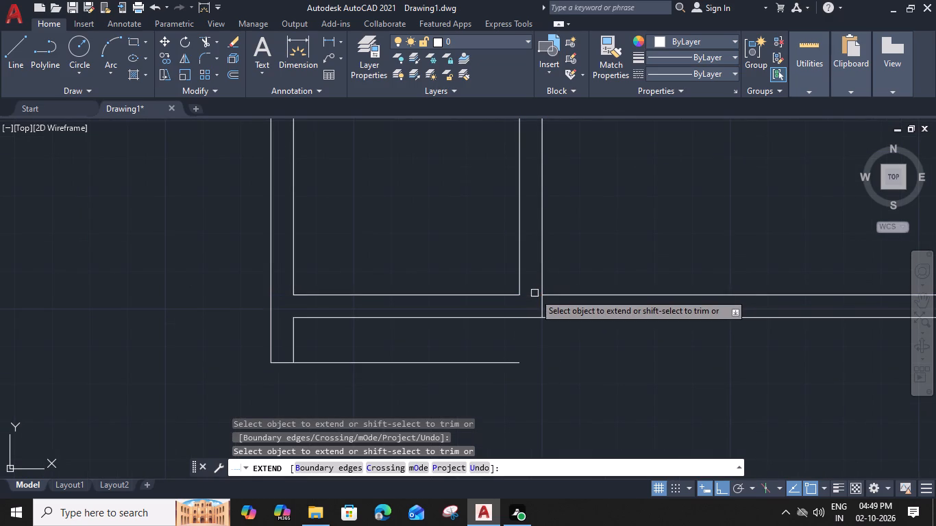
{"action": "scroll", "coordinate": [534, 293], "scroll_direction": "down", "scroll_amount": 2}
{"action": "left_click", "coordinate": [593, 280], "text": "shift"}
{"action": "left_click", "coordinate": [591, 313], "text": "shift"}
{"action": "scroll", "coordinate": [591, 313], "scroll_direction": "down", "scroll_amount": 2}
{"action": "middle_click_drag", "start_coordinate": [602, 324], "coordinate": [598, 320]}
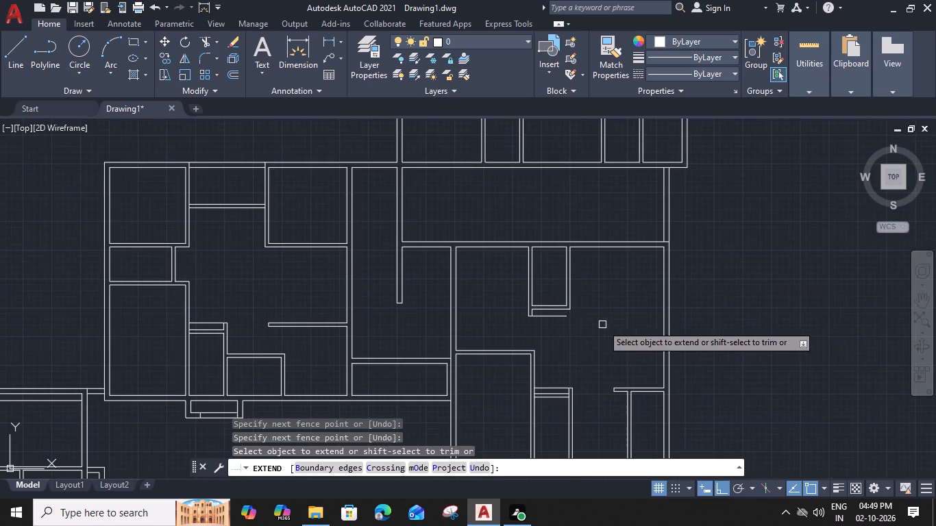
{"action": "middle_click_drag", "start_coordinate": [598, 320], "coordinate": [551, 281]}
{"action": "key", "text": "Escape"}
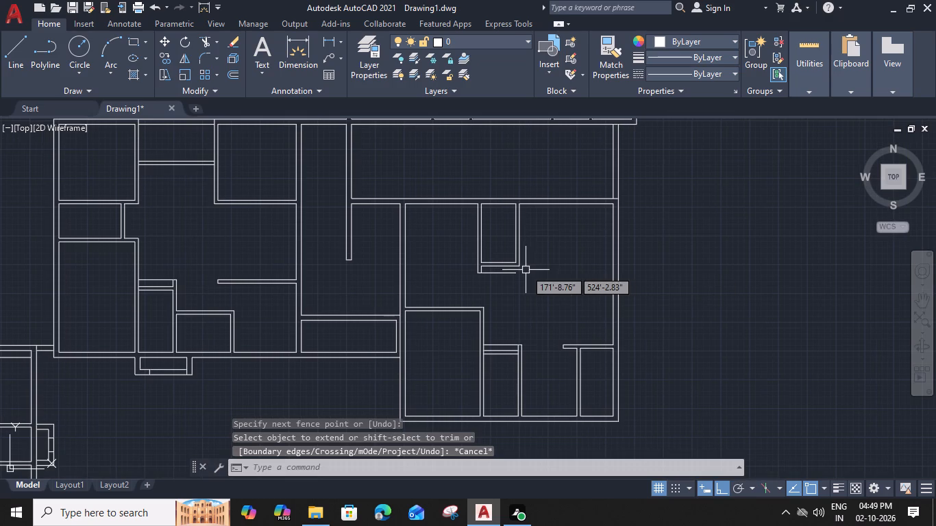
Offset the upper-right room's top wall line 10' downward, and offset the copy 6" further down to form its bottom wall.
{"action": "left_click", "coordinate": [608, 207]}
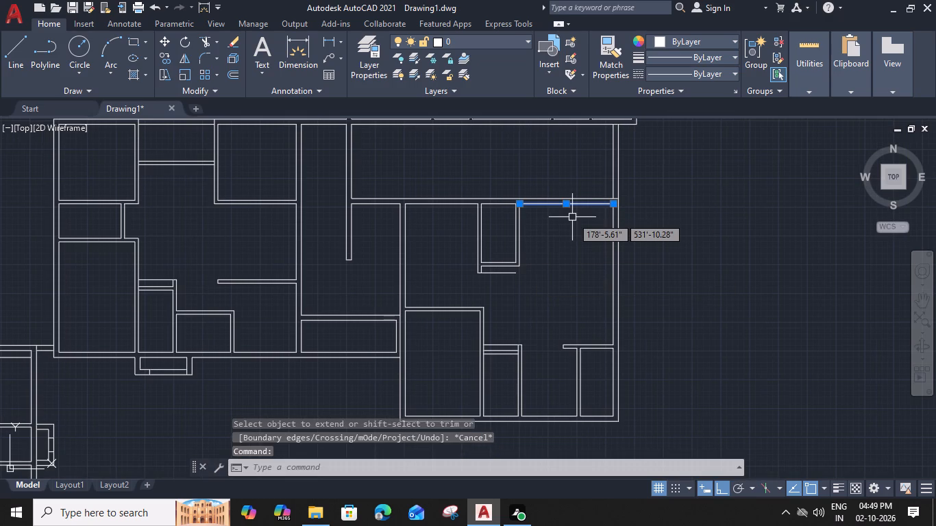
{"action": "key", "text": "o"}
{"action": "key", "text": "space"}
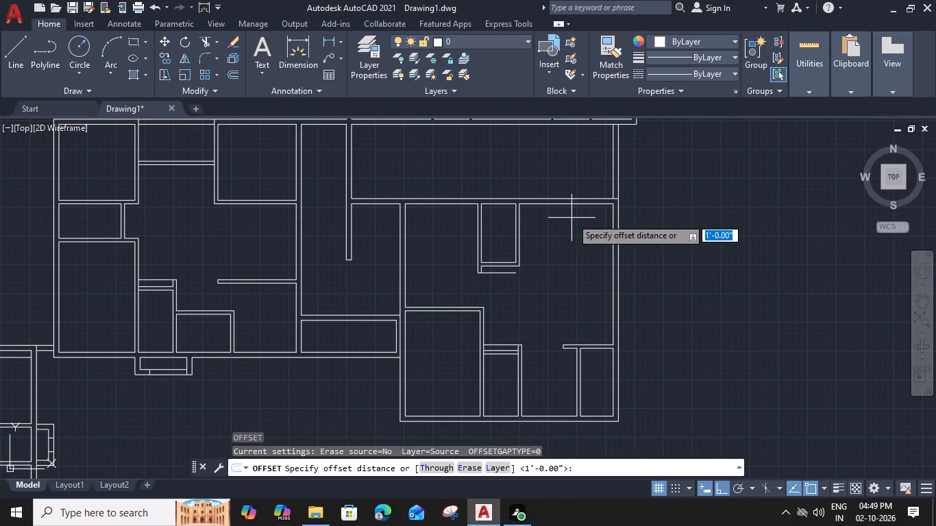
{"action": "type", "text": "10"}
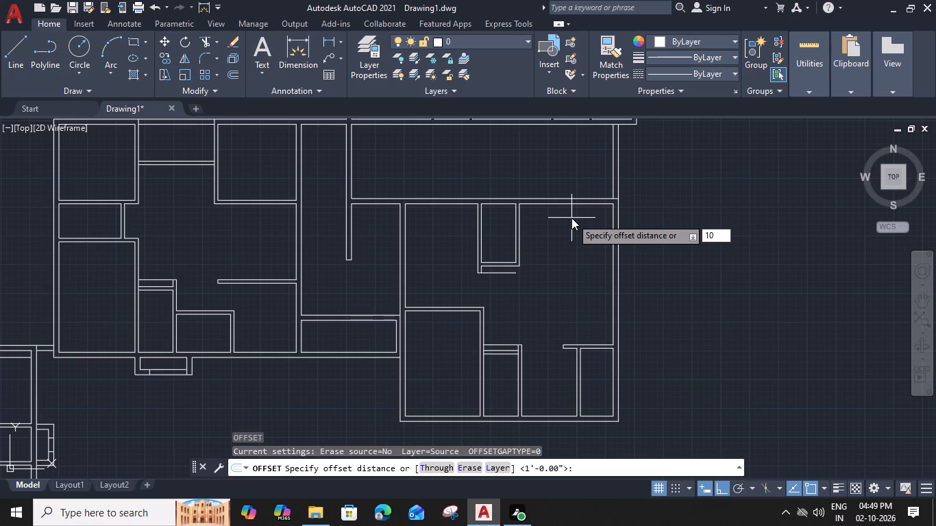
{"action": "type", "text": "'"}
{"action": "key", "text": "space"}
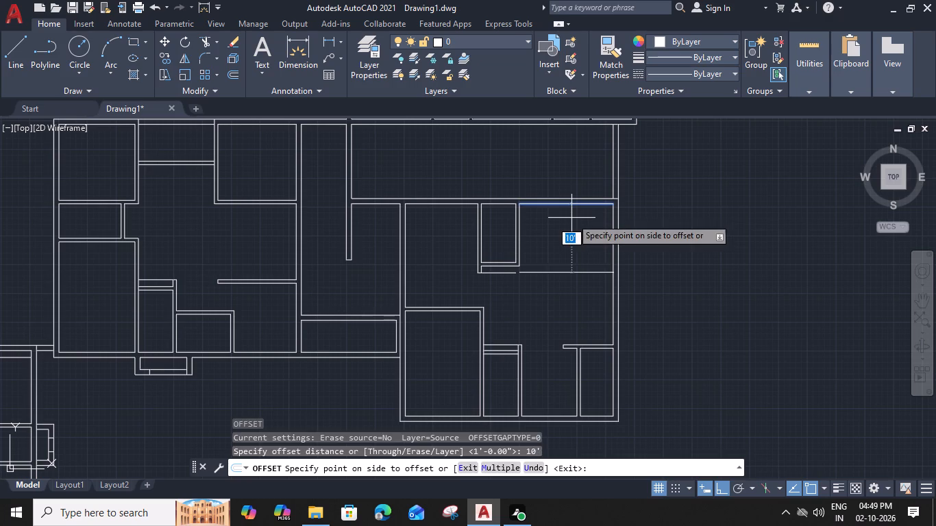
{"action": "left_click", "coordinate": [580, 245]}
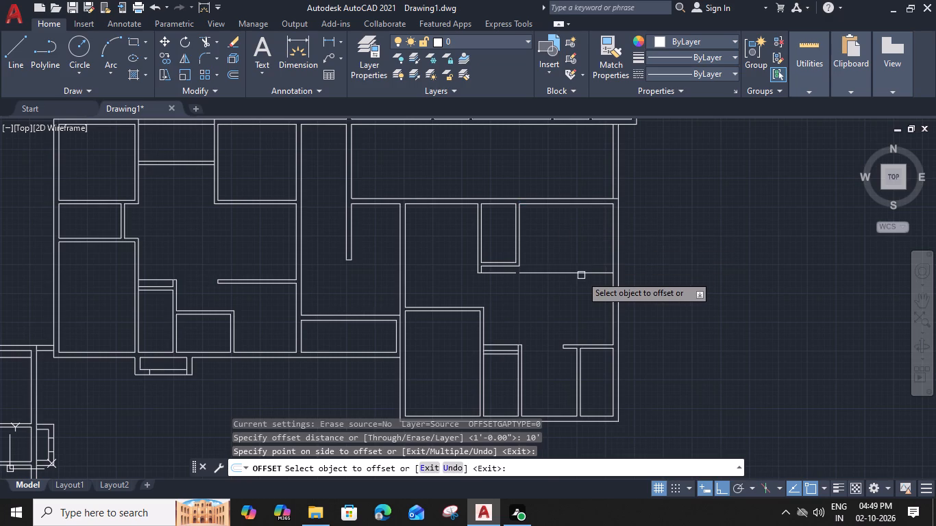
{"action": "left_click", "coordinate": [581, 275]}
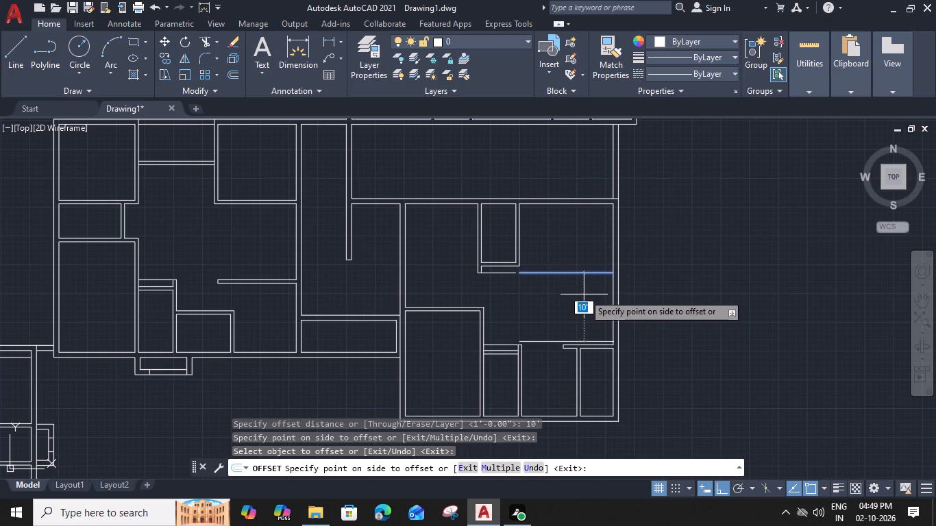
{"action": "key", "text": "6"}
{"action": "key", "text": "shift+quotedbl"}
{"action": "key", "text": "Return"}
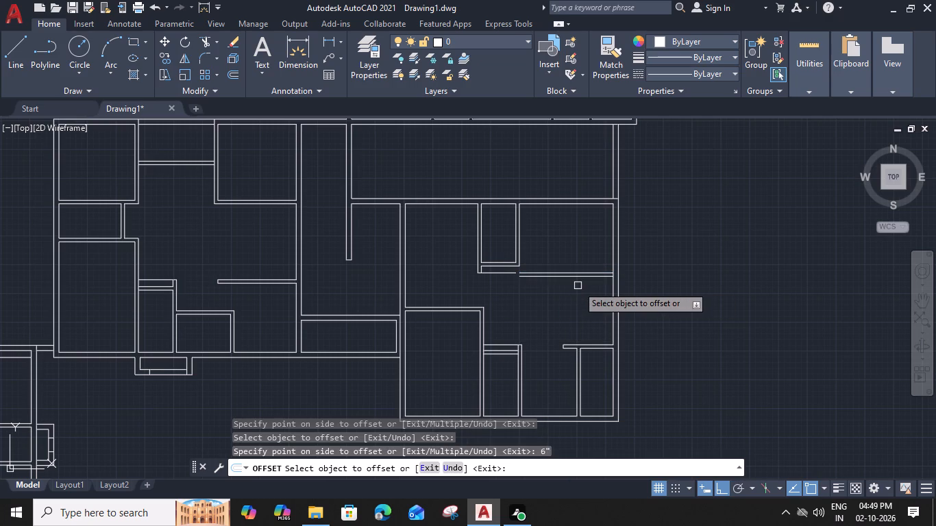
{"action": "key", "text": "Escape"}
Join the narrow room's right partition to the new bottom wall by extending their lines, and trim the lower line's overrun past the partition.
{"action": "type", "text": "EX"}
{"action": "key", "text": "space"}
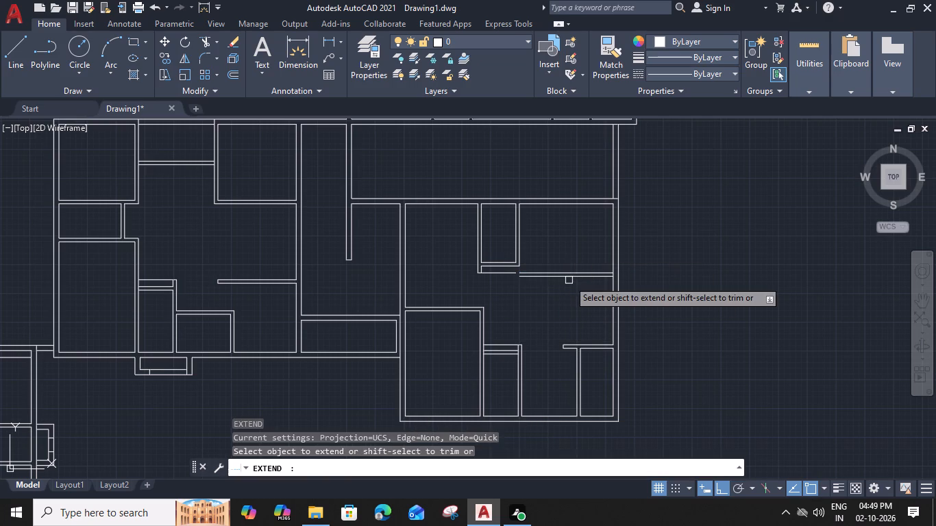
{"action": "scroll", "coordinate": [528, 245], "scroll_direction": "up", "scroll_amount": 2}
{"action": "left_click", "coordinate": [510, 263]}
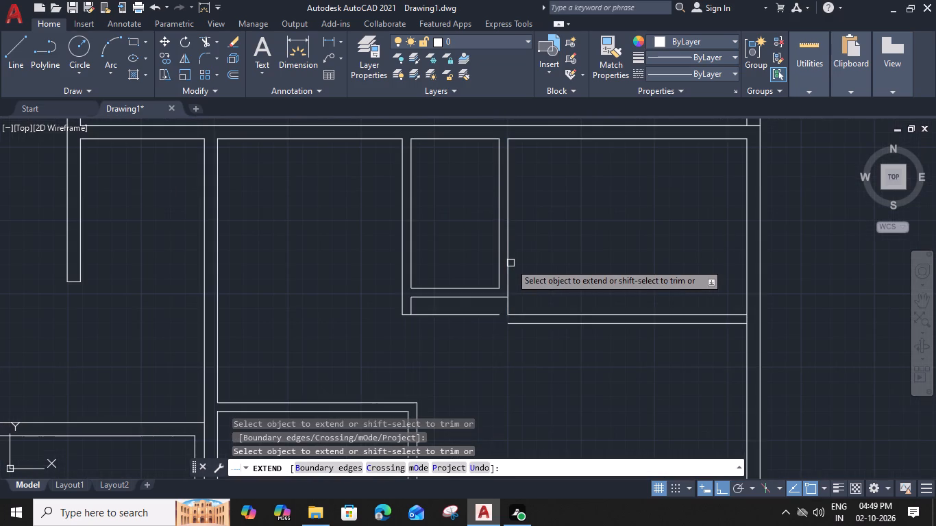
{"action": "left_click", "coordinate": [499, 272]}
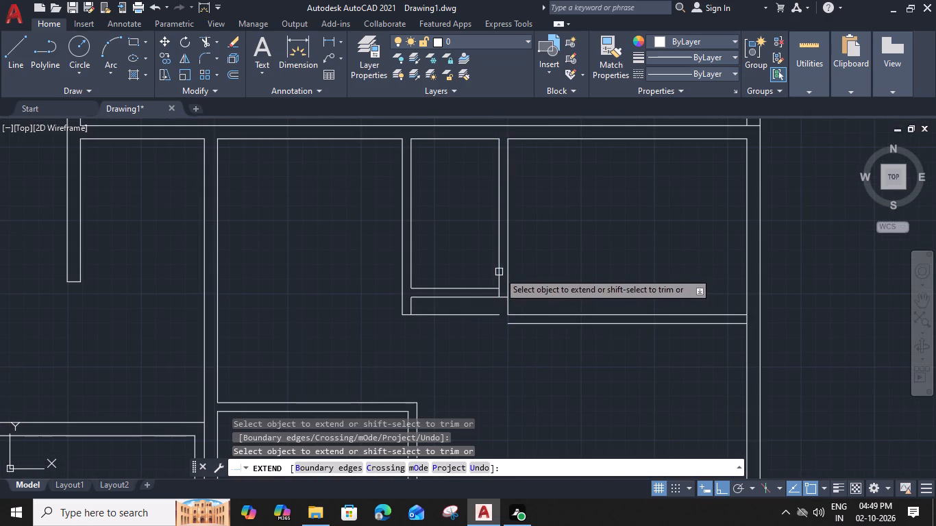
{"action": "left_click", "coordinate": [499, 277]}
{"action": "left_click", "coordinate": [519, 323]}
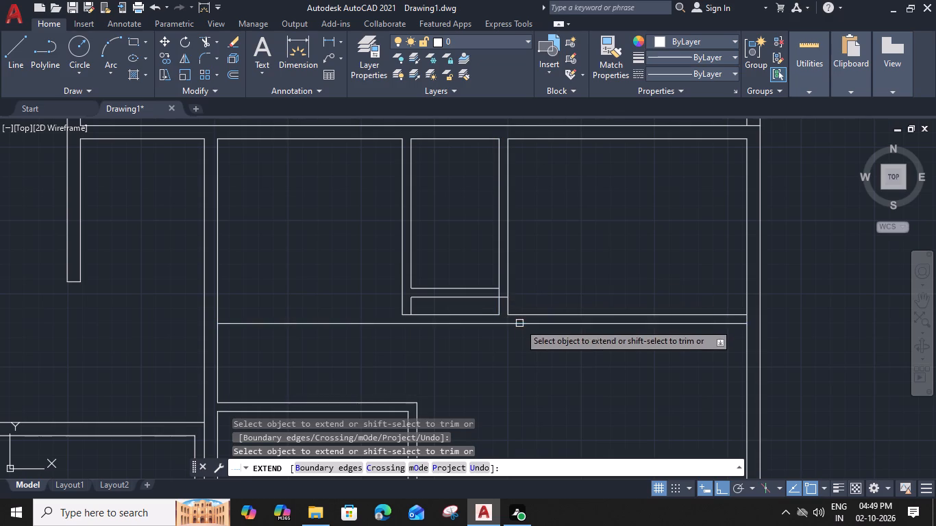
{"action": "left_click", "coordinate": [500, 305]}
{"action": "left_click", "coordinate": [482, 323], "text": "shift"}
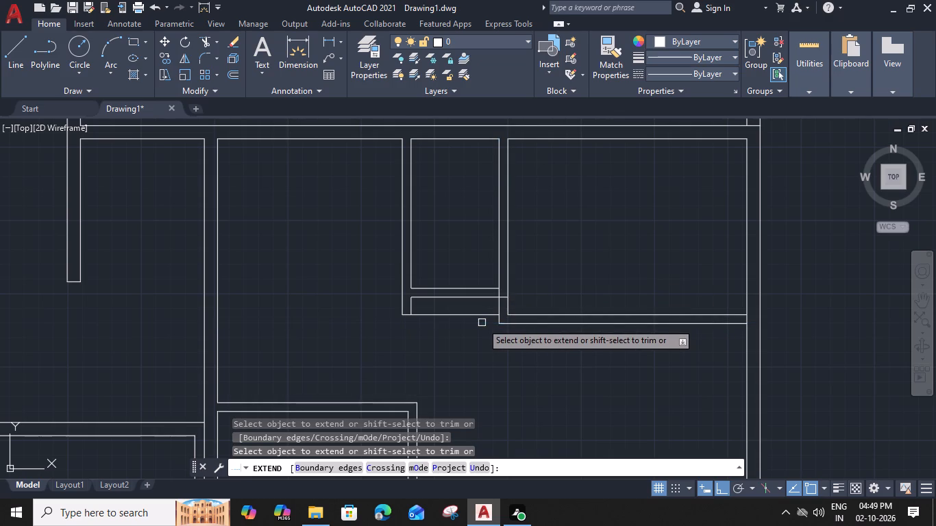
Trim the line pieces inside the right partition where the narrow room's bottom wall meets it.
{"action": "scroll", "coordinate": [507, 312], "scroll_direction": "up", "scroll_amount": 2}
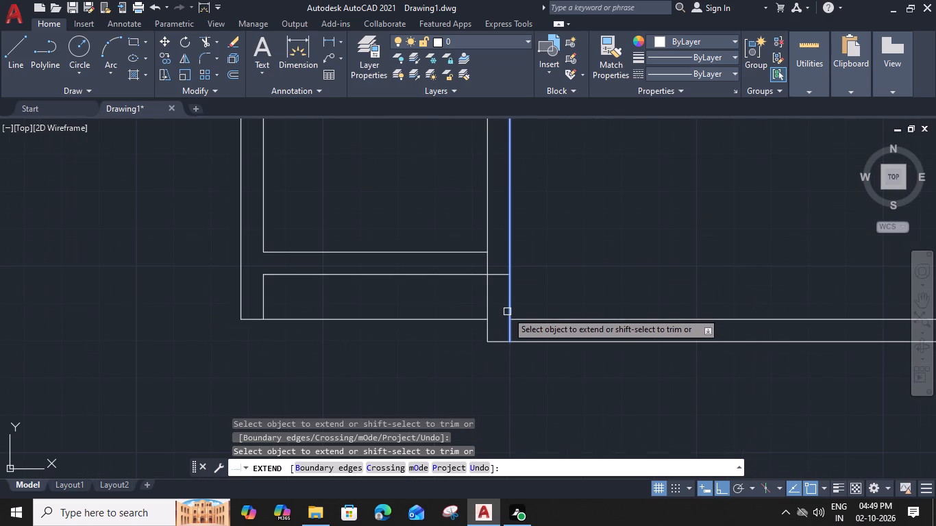
{"action": "left_click", "coordinate": [500, 275], "text": "shift"}
{"action": "left_click", "coordinate": [489, 264], "text": "shift"}
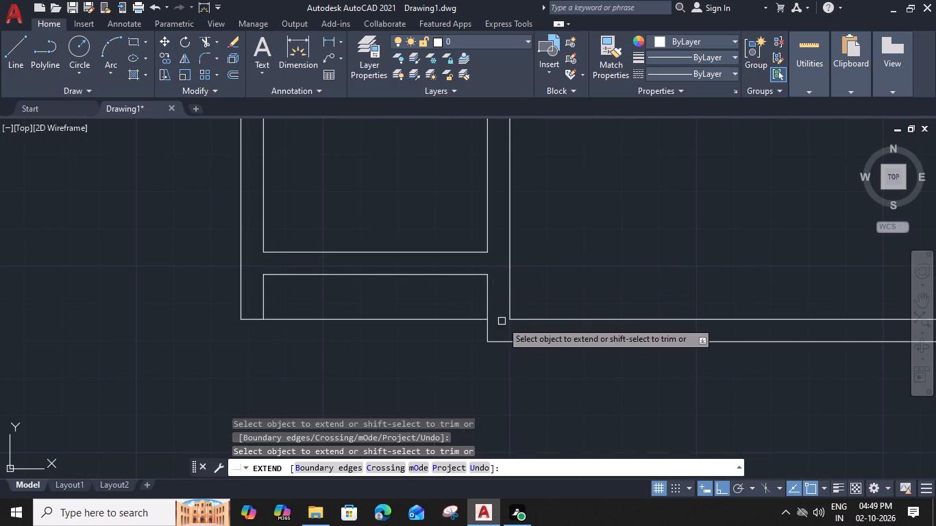
{"action": "scroll", "coordinate": [502, 321], "scroll_direction": "down", "scroll_amount": 3}
{"action": "key", "text": "Escape"}
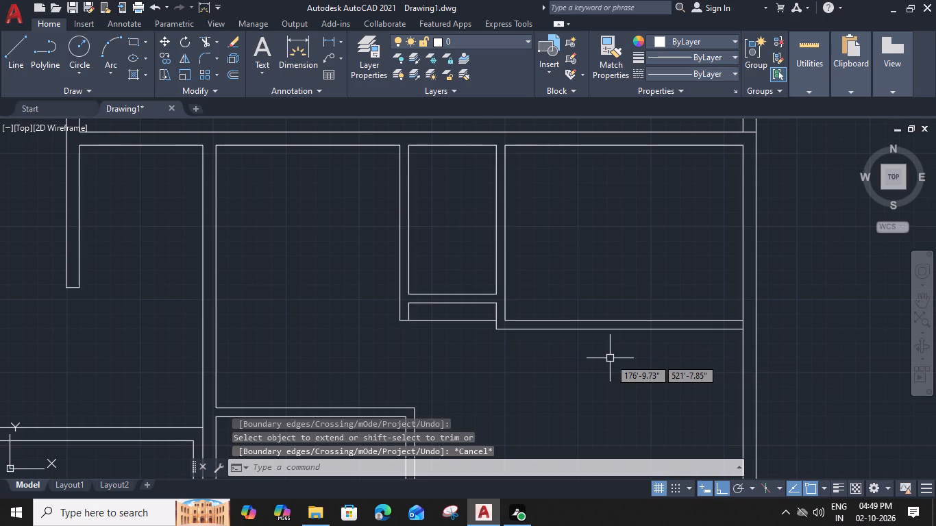
Extend the new bottom wall's lower line leftward to the next room's left wall, and the narrow room's left partition lines down to it.
{"action": "middle_click_drag", "start_coordinate": [601, 352], "coordinate": [545, 335]}
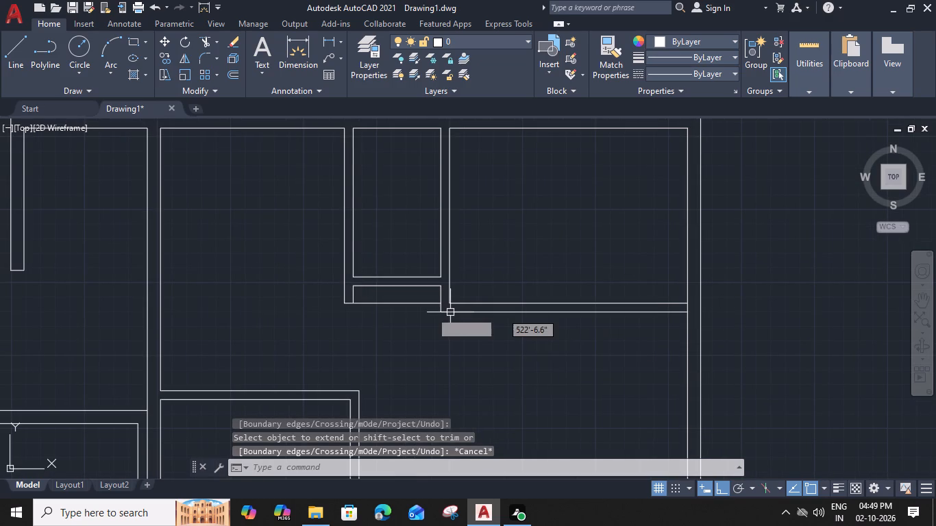
{"action": "scroll", "coordinate": [365, 308], "scroll_direction": "up", "scroll_amount": 2}
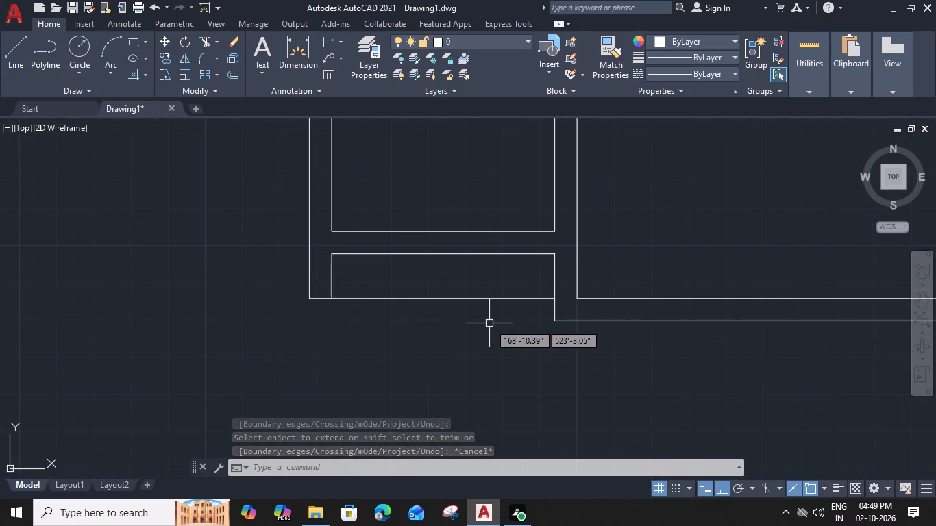
{"action": "type", "text": "EX"}
{"action": "key", "text": "space"}
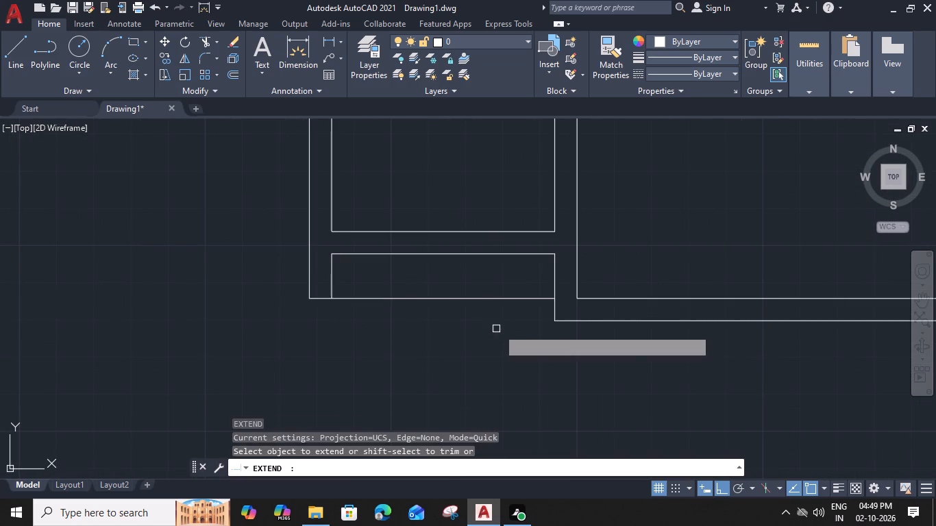
{"action": "scroll", "coordinate": [574, 321], "scroll_direction": "down", "scroll_amount": 1}
{"action": "left_click", "coordinate": [574, 321]}
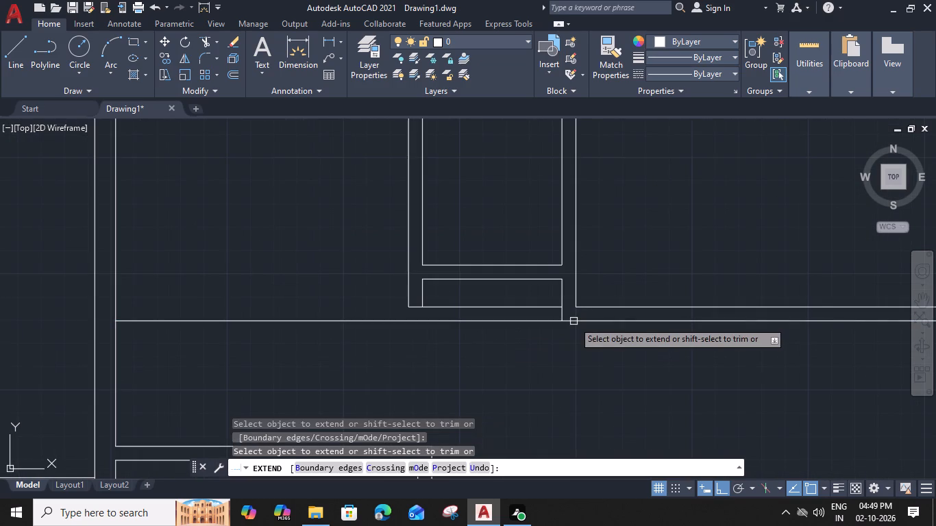
{"action": "left_click", "coordinate": [423, 291]}
{"action": "left_click", "coordinate": [423, 294]}
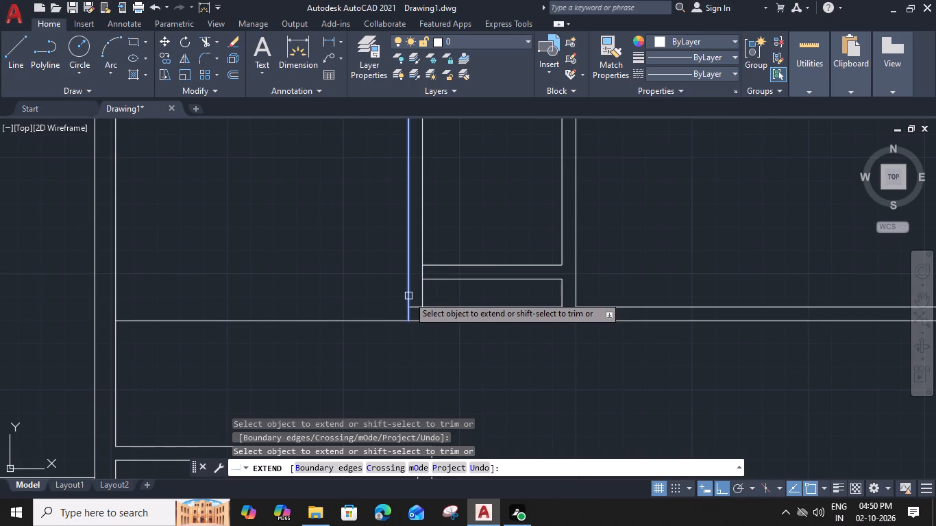
{"action": "left_click", "coordinate": [408, 296]}
Trim the line pieces inside the narrow room's left partition, and the lower wall line beyond it and between the two partitions.
{"action": "scroll", "coordinate": [419, 271], "scroll_direction": "up", "scroll_amount": 2}
{"action": "left_click", "coordinate": [422, 271], "text": "shift"}
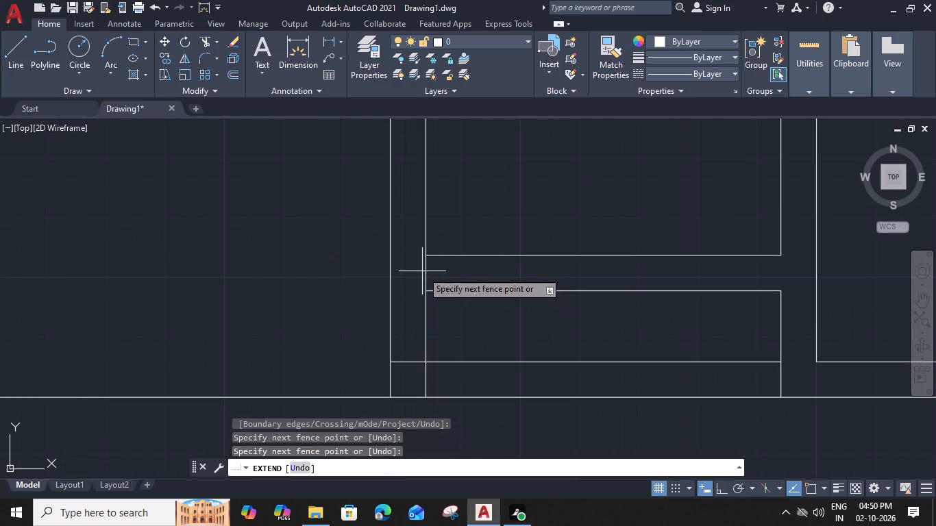
{"action": "left_click", "coordinate": [439, 277], "text": "shift"}
{"action": "left_click", "coordinate": [413, 361], "text": "shift"}
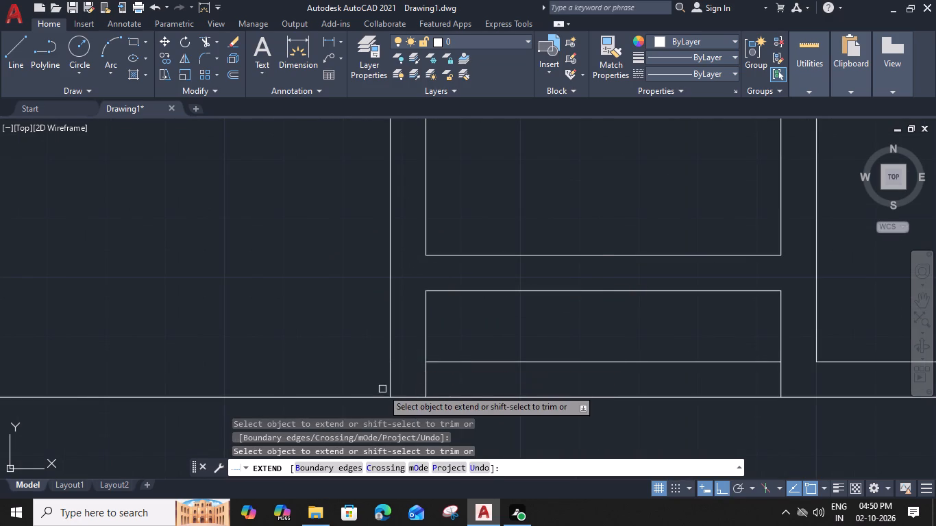
{"action": "left_click", "coordinate": [380, 396], "text": "shift"}
{"action": "scroll", "coordinate": [510, 376], "scroll_direction": "down", "scroll_amount": 3}
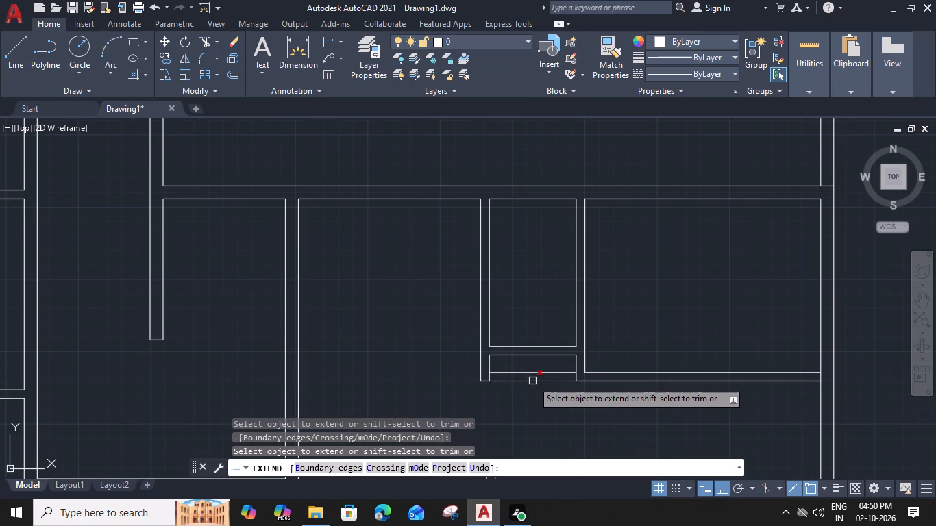
{"action": "left_click", "coordinate": [532, 381], "text": "shift"}
{"action": "middle_click_drag", "start_coordinate": [549, 382], "coordinate": [547, 381]}
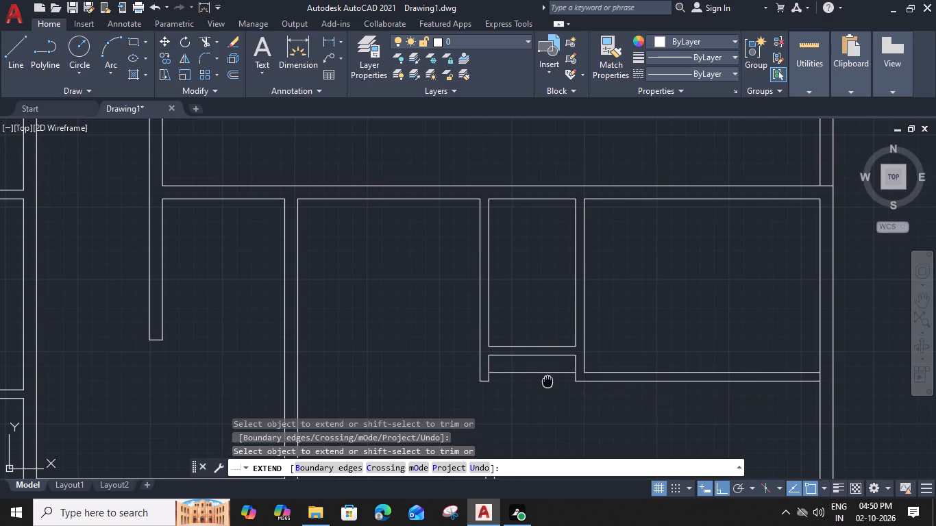
{"action": "middle_click_drag", "start_coordinate": [547, 381], "coordinate": [530, 368]}
{"action": "key", "text": "Escape"}
Move the bottom line of the small space below the narrow room down to align with the neighbouring bottom wall's lower line.
{"action": "scroll", "coordinate": [552, 361], "scroll_direction": "up", "scroll_amount": 3}
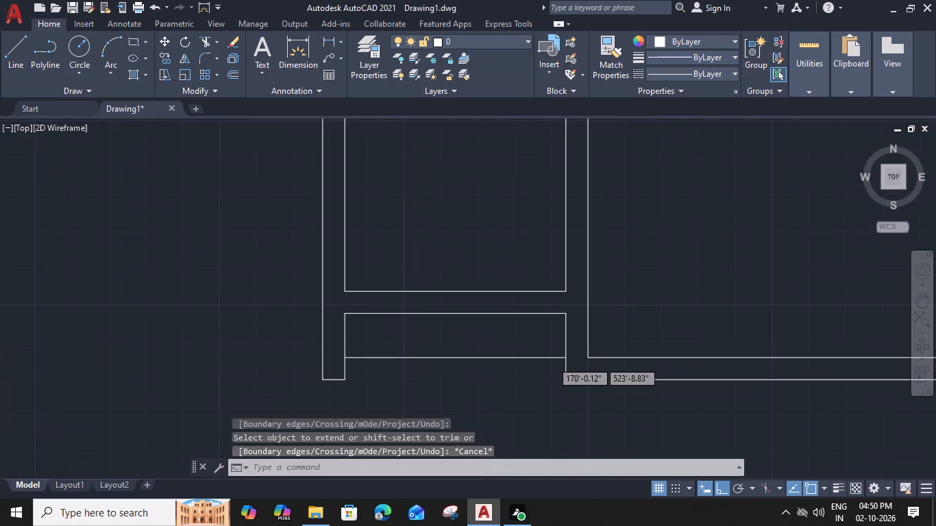
{"action": "left_click", "coordinate": [554, 353]}
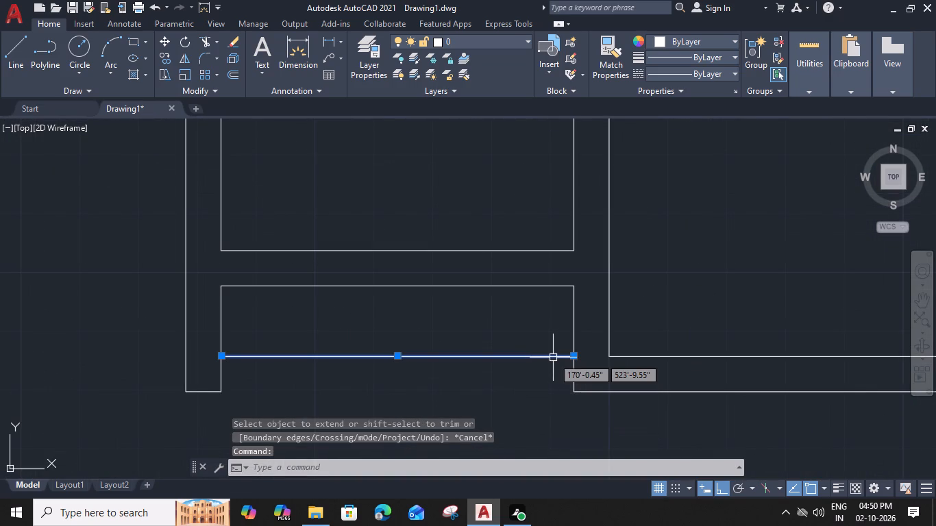
{"action": "type", "text": "M"}
{"action": "key", "text": "space"}
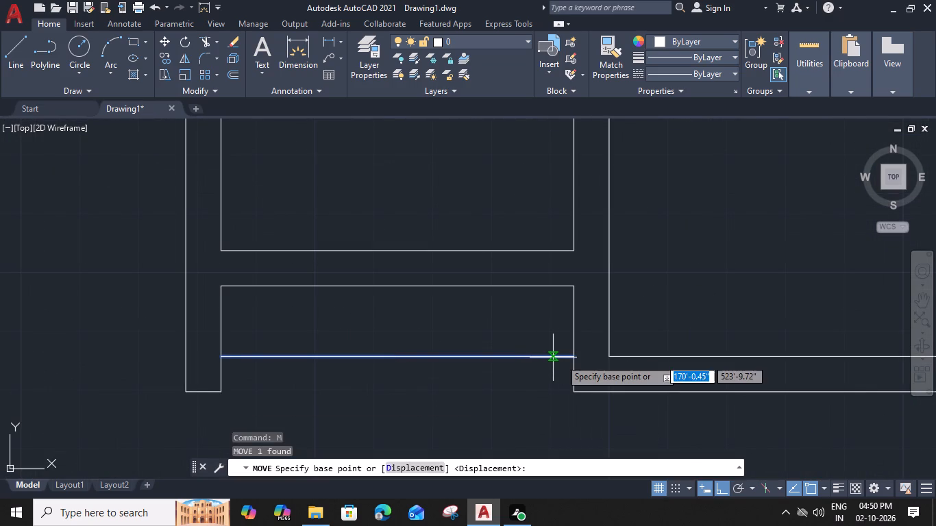
{"action": "left_click", "coordinate": [574, 359]}
{"action": "left_click", "coordinate": [575, 392]}
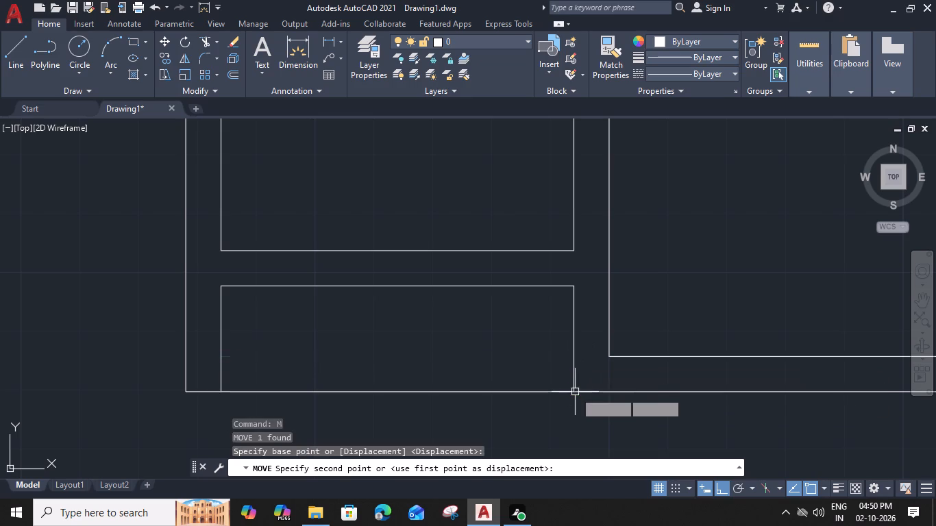
{"action": "key", "text": "Escape"}
Trim the right outer wall's inner line between the two lines of the upper-right room's bottom wall.
{"action": "scroll", "coordinate": [575, 392], "scroll_direction": "down", "scroll_amount": 3}
{"action": "middle_click_drag", "start_coordinate": [746, 384], "coordinate": [443, 231]}
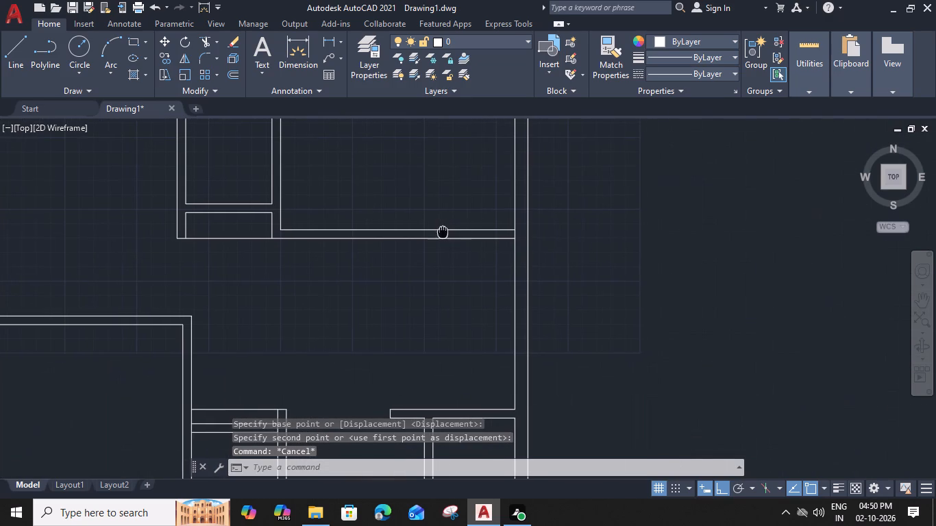
{"action": "left_click", "coordinate": [513, 329]}
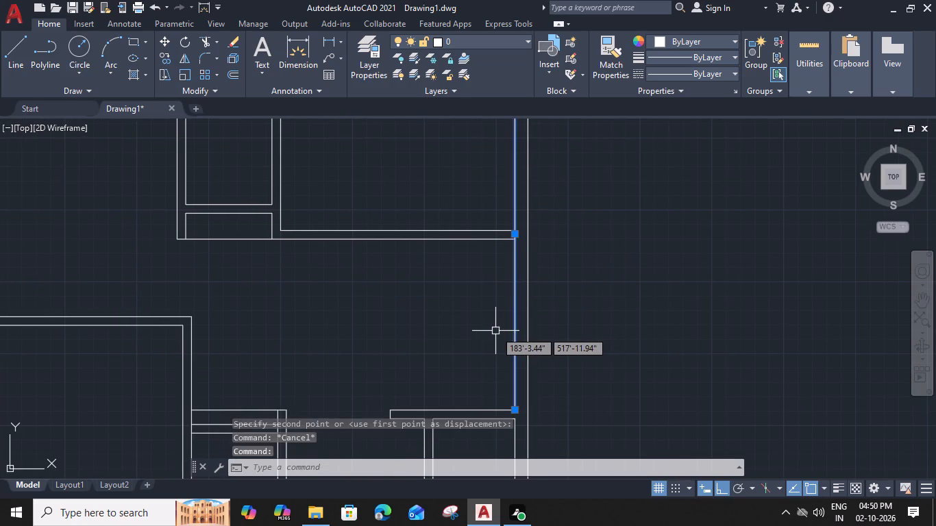
{"action": "key", "text": "Escape"}
{"action": "type", "text": "TR"}
{"action": "key", "text": "space"}
{"action": "scroll", "coordinate": [508, 230], "scroll_direction": "up", "scroll_amount": 2}
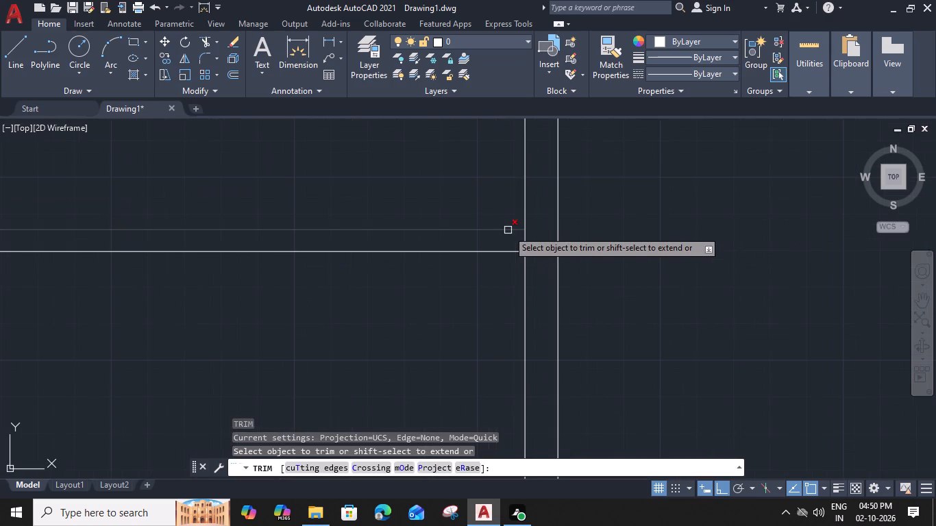
{"action": "left_click", "coordinate": [528, 238]}
{"action": "key", "text": "Escape"}
{"action": "scroll", "coordinate": [528, 238], "scroll_direction": "down", "scroll_amount": 4}
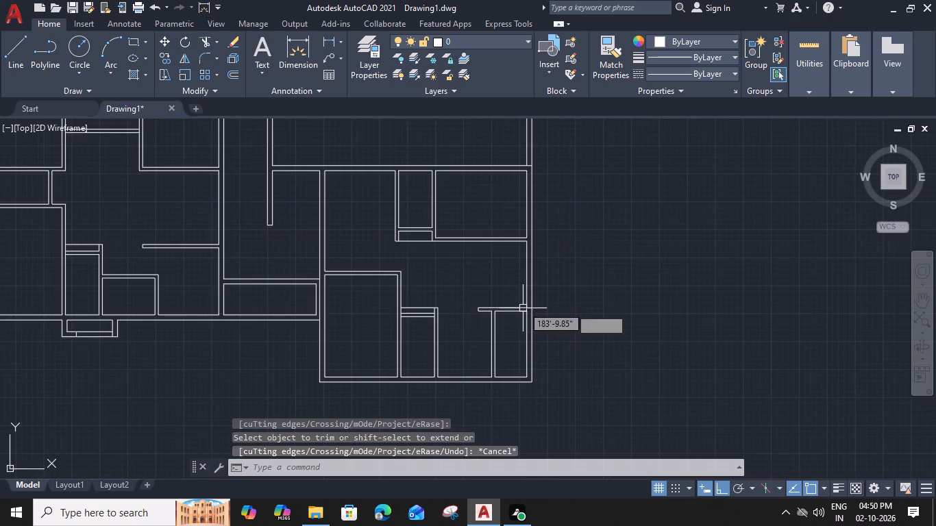
Extend the lower line of the upper-right room's bottom wall to the right outer wall's outer line.
{"action": "scroll", "coordinate": [517, 255], "scroll_direction": "up", "scroll_amount": 2}
{"action": "type", "text": "EX"}
{"action": "key", "text": "space"}
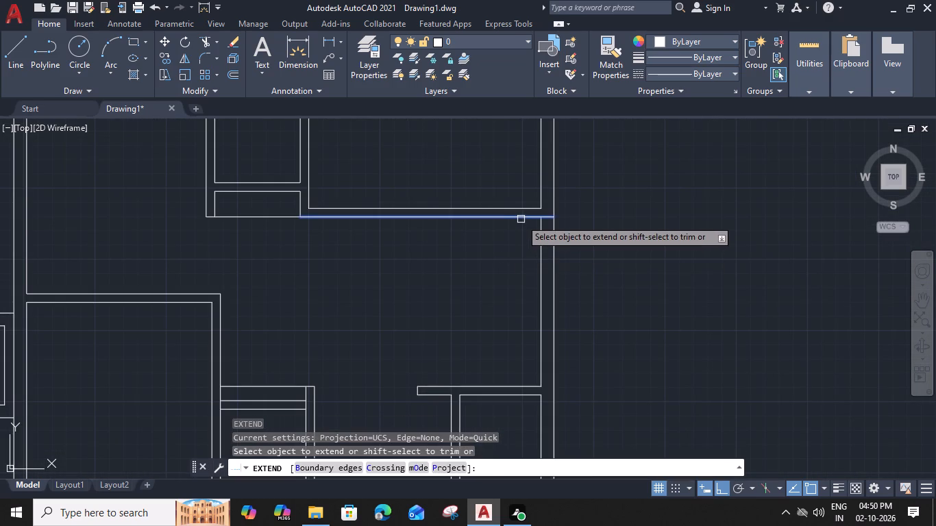
{"action": "left_click", "coordinate": [521, 219]}
{"action": "key", "text": "Escape"}
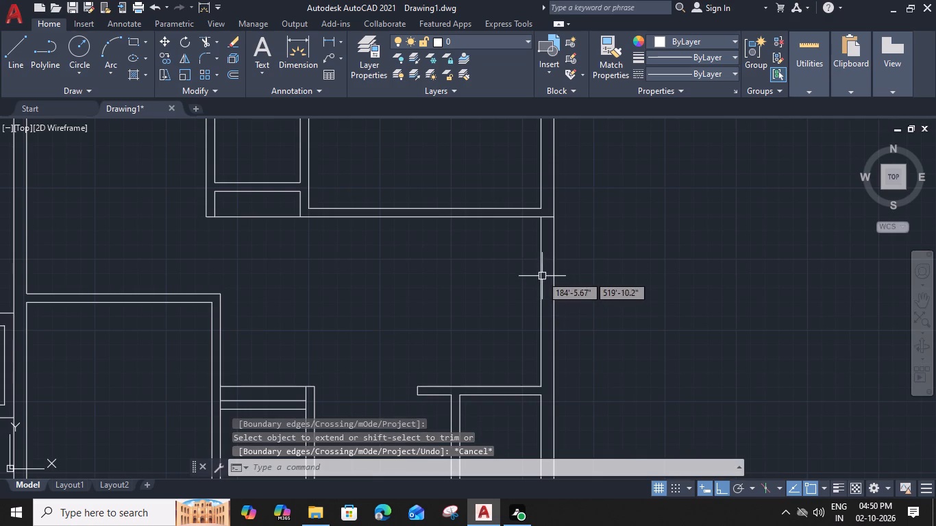
Offset the right outer wall's inner line 5' inward below the upper-right room, and offset that copy 9" further left as a partition.
{"action": "left_click", "coordinate": [540, 275]}
{"action": "type", "text": "O"}
{"action": "key", "text": "space"}
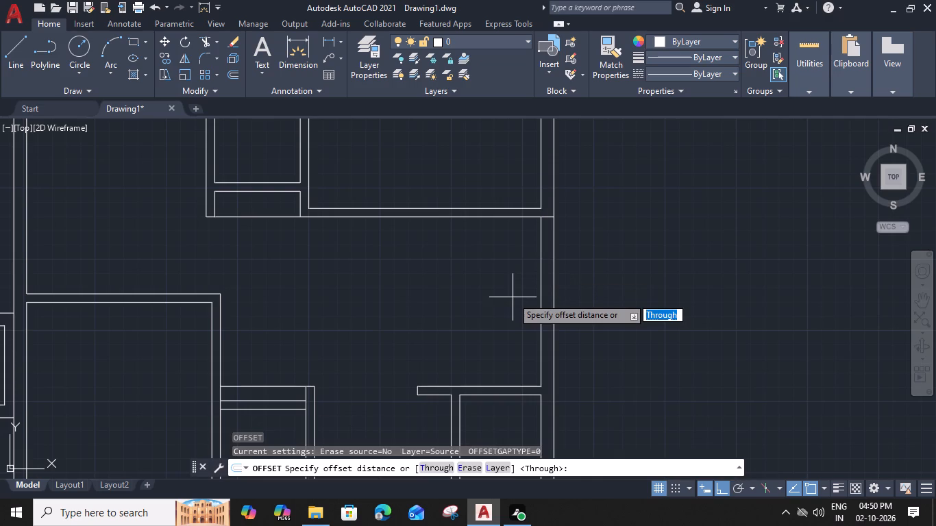
{"action": "key", "text": "5"}
{"action": "type", "text": "'"}
{"action": "key", "text": "space"}
{"action": "left_click", "coordinate": [513, 297]}
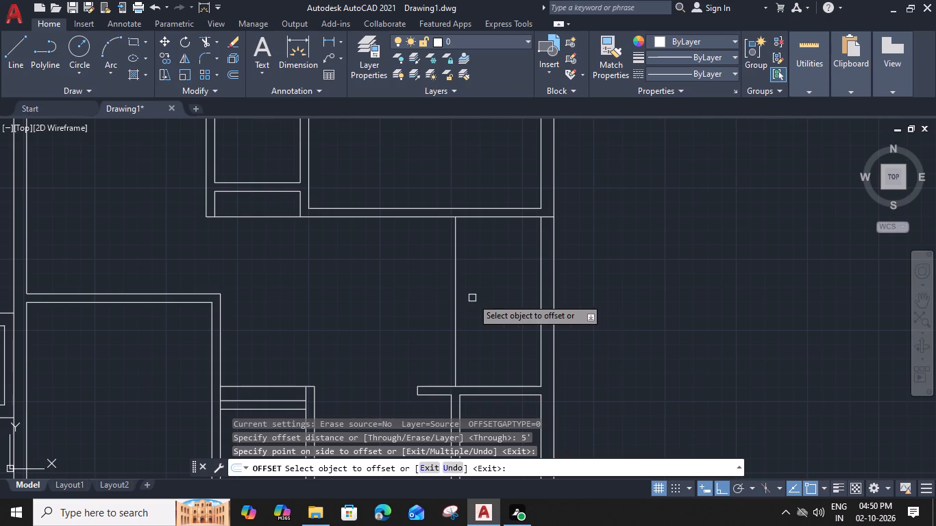
{"action": "left_click", "coordinate": [457, 288]}
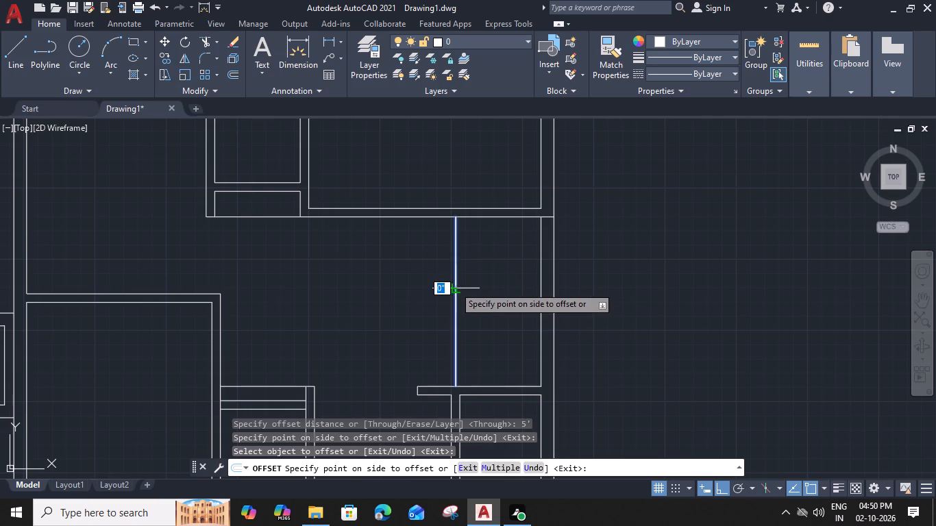
{"action": "left_click", "coordinate": [449, 285]}
{"action": "type", "text": "9\""}
{"action": "key", "text": "Return"}
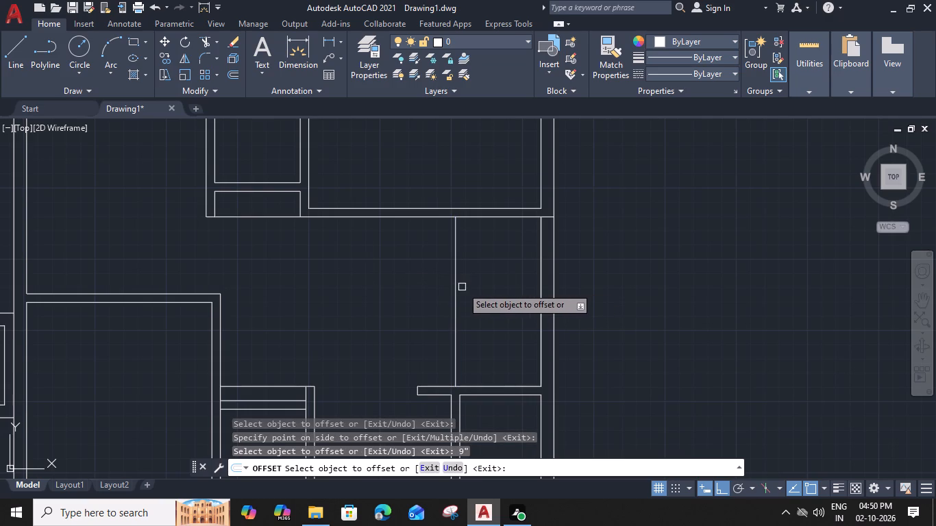
{"action": "left_click", "coordinate": [455, 282]}
{"action": "type", "text": "9\""}
{"action": "key", "text": "Return"}
{"action": "key", "text": "Escape"}
Trim the wall lines between the new partition's lines at both ends, and extend the line at its lower end to the outer wall line.
{"action": "scroll", "coordinate": [429, 286], "scroll_direction": "down", "scroll_amount": 2}
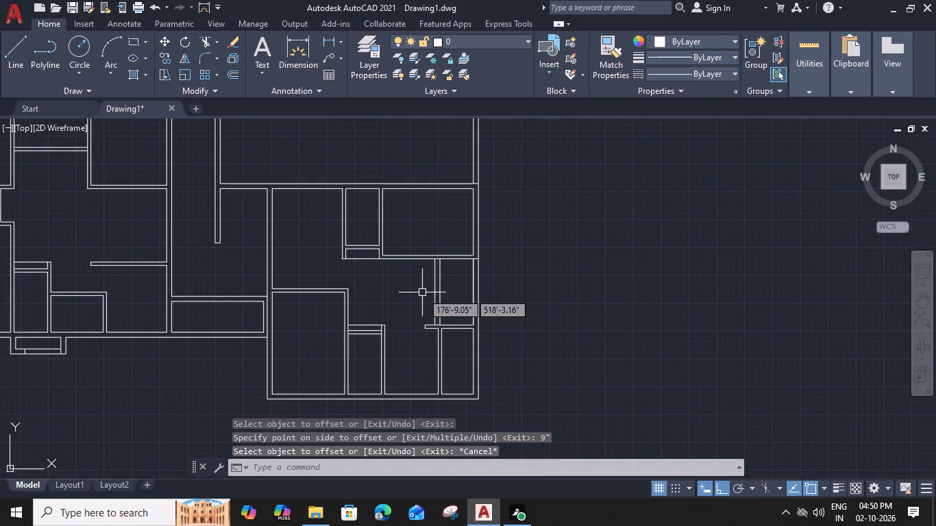
{"action": "middle_click_drag", "start_coordinate": [422, 292], "coordinate": [482, 271]}
{"action": "scroll", "coordinate": [484, 271], "scroll_direction": "down", "scroll_amount": 3}
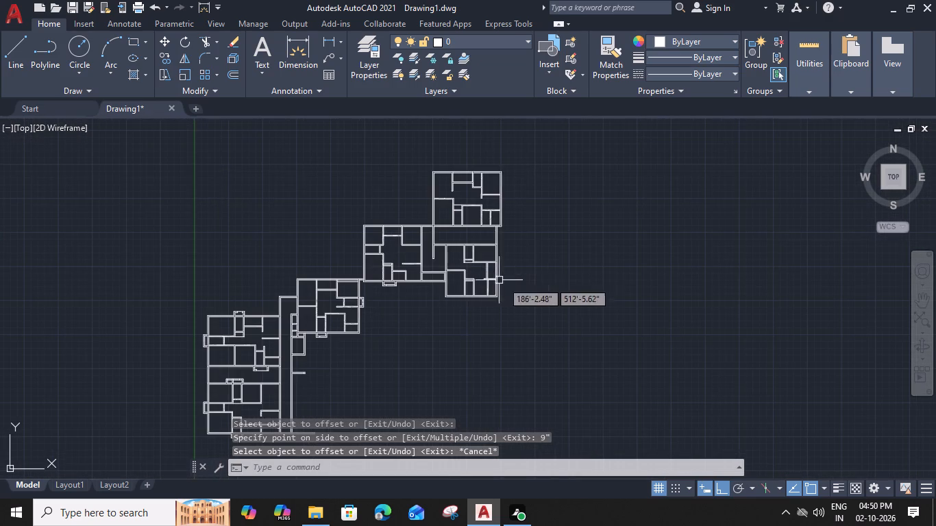
{"action": "scroll", "coordinate": [476, 265], "scroll_direction": "up", "scroll_amount": 5}
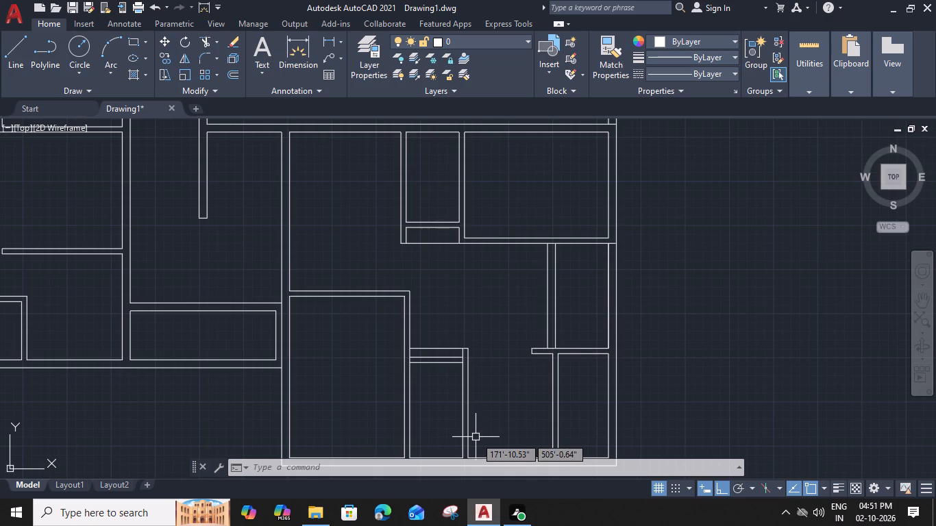
{"action": "type", "text": "TR"}
{"action": "key", "text": "space"}
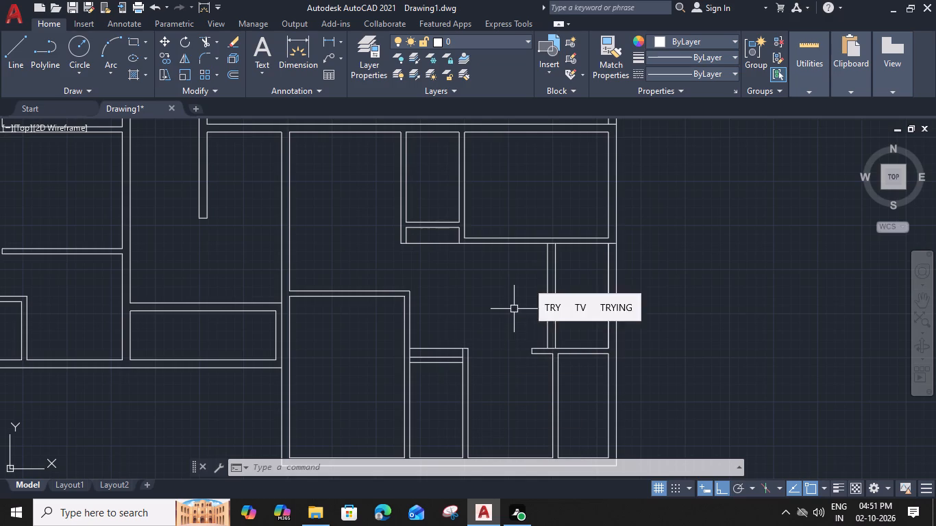
{"action": "scroll", "coordinate": [552, 228], "scroll_direction": "up", "scroll_amount": 3}
{"action": "left_click", "coordinate": [553, 275]}
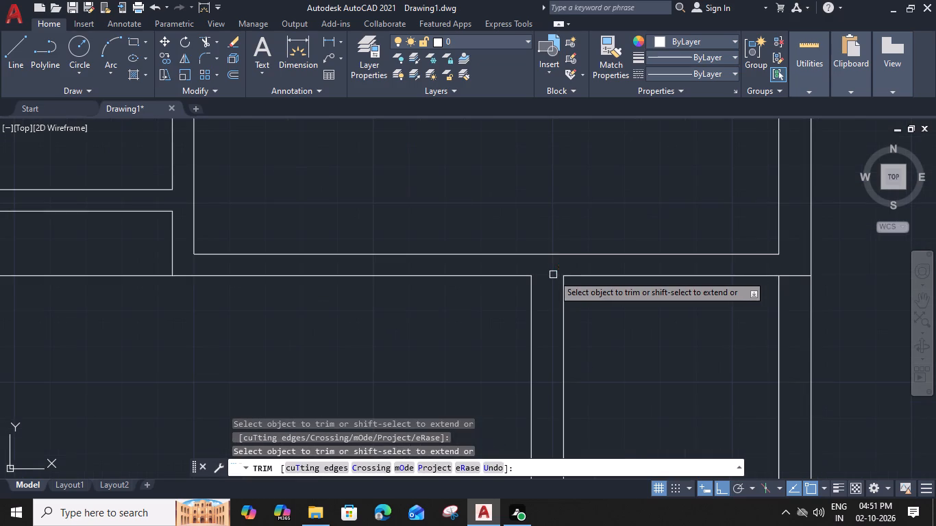
{"action": "scroll", "coordinate": [553, 275], "scroll_direction": "down", "scroll_amount": 3}
{"action": "scroll", "coordinate": [557, 395], "scroll_direction": "up", "scroll_amount": 3}
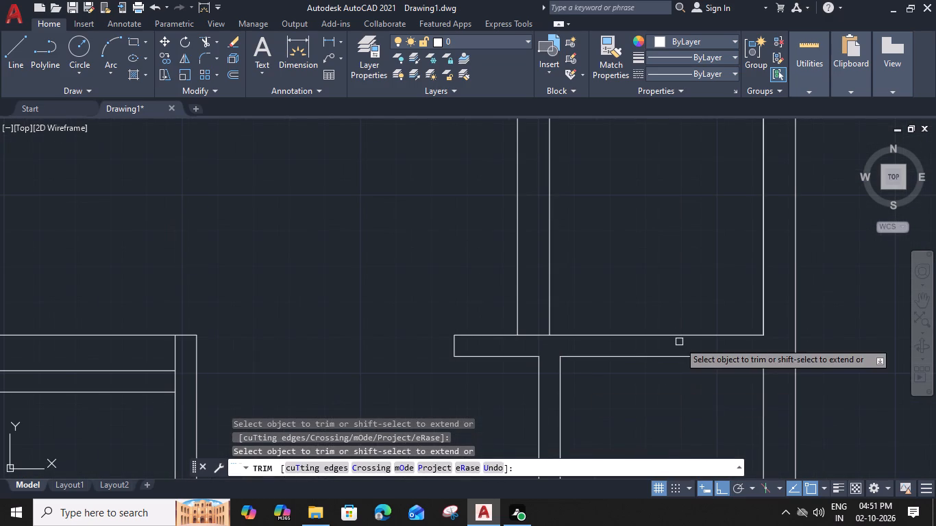
{"action": "left_click", "coordinate": [686, 336], "text": "shift"}
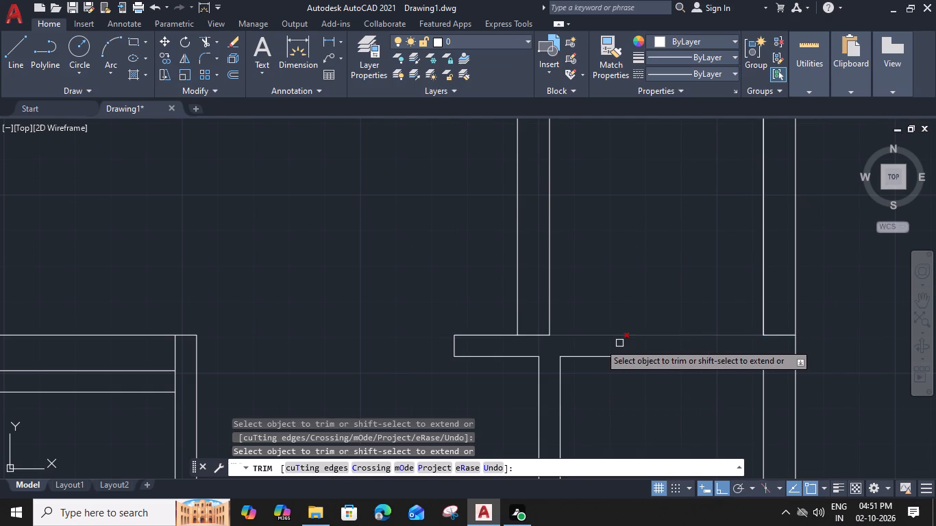
{"action": "left_click", "coordinate": [535, 334]}
{"action": "scroll", "coordinate": [535, 334], "scroll_direction": "down", "scroll_amount": 3}
{"action": "key", "text": "Escape"}
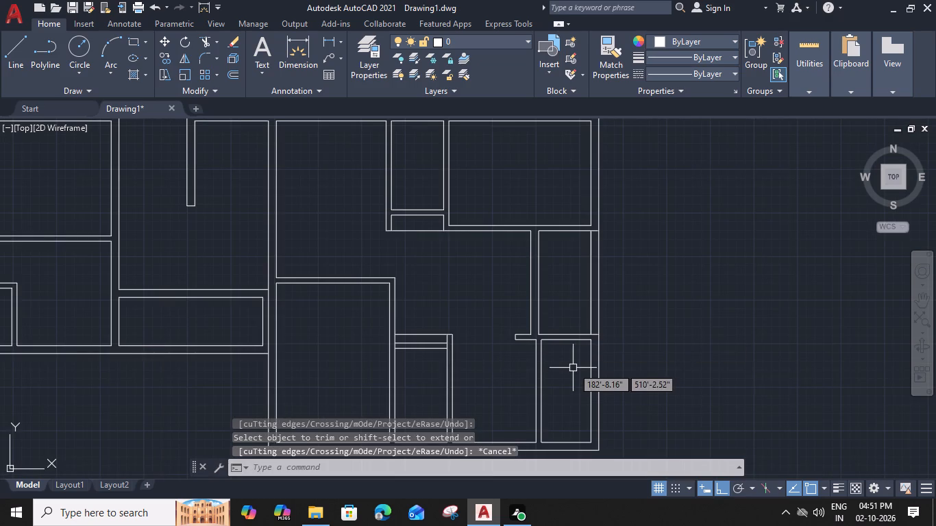
Review the connected units and check the long space between the upper and right-hand units with Quick measure.
{"action": "middle_click_drag", "start_coordinate": [541, 376], "coordinate": [564, 262]}
{"action": "scroll", "coordinate": [510, 384], "scroll_direction": "down", "scroll_amount": 2}
{"action": "middle_click_drag", "start_coordinate": [467, 377], "coordinate": [469, 366]}
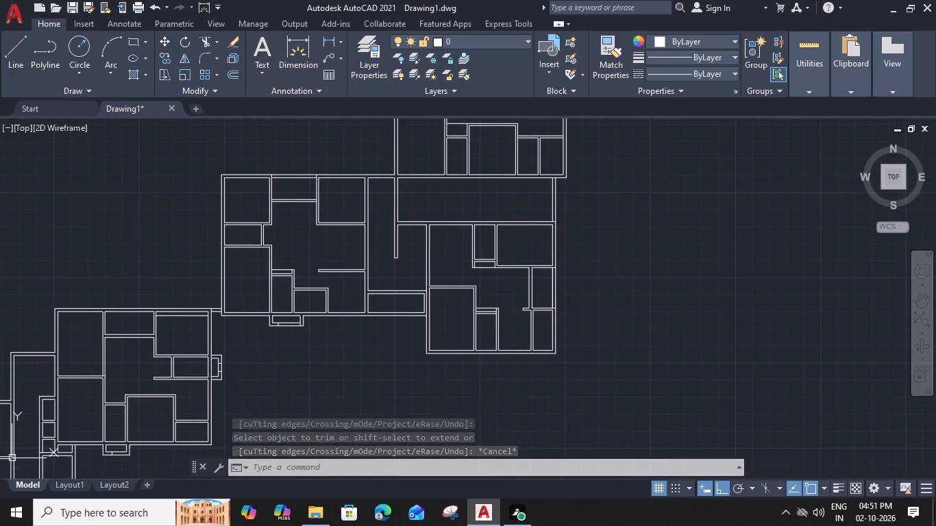
{"action": "middle_click_drag", "start_coordinate": [469, 366], "coordinate": [501, 468]}
{"action": "scroll", "coordinate": [499, 420], "scroll_direction": "down", "scroll_amount": 1}
{"action": "scroll", "coordinate": [504, 353], "scroll_direction": "up", "scroll_amount": 2}
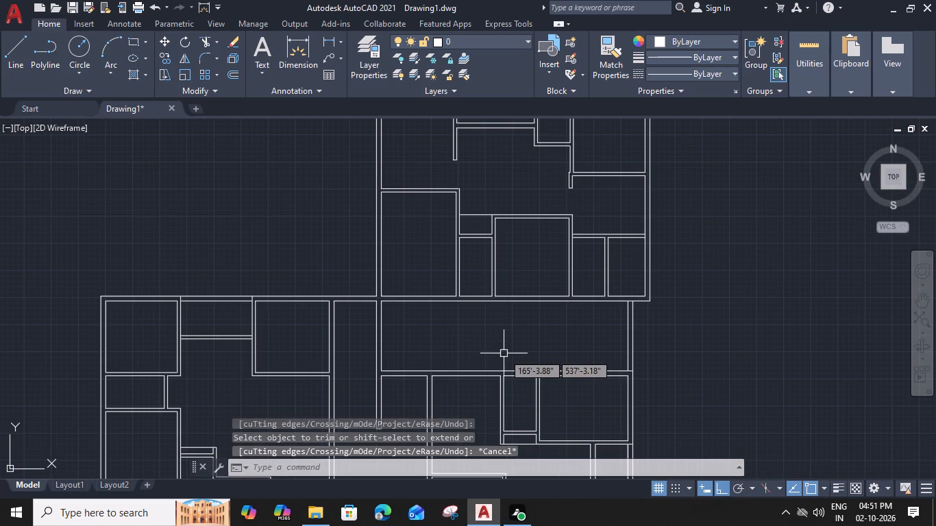
{"action": "type", "text": "MEA"}
{"action": "key", "text": "space"}
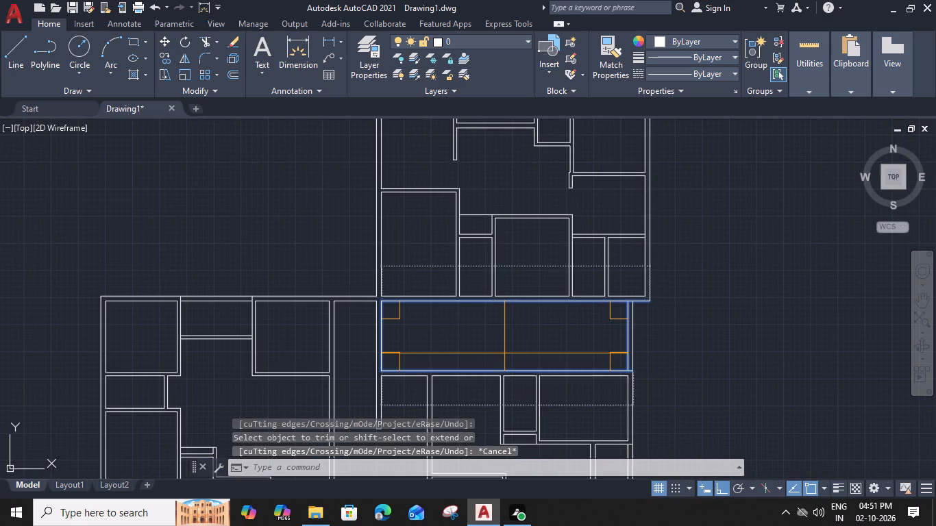
{"action": "key", "text": "Escape"}
{"action": "scroll", "coordinate": [506, 351], "scroll_direction": "down", "scroll_amount": 3}
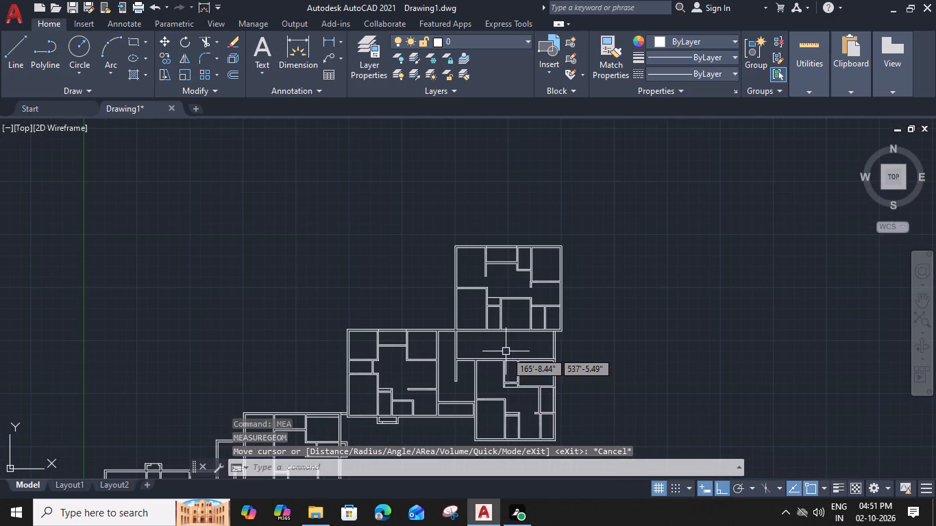
{"action": "middle_click_drag", "start_coordinate": [528, 327], "coordinate": [524, 229]}
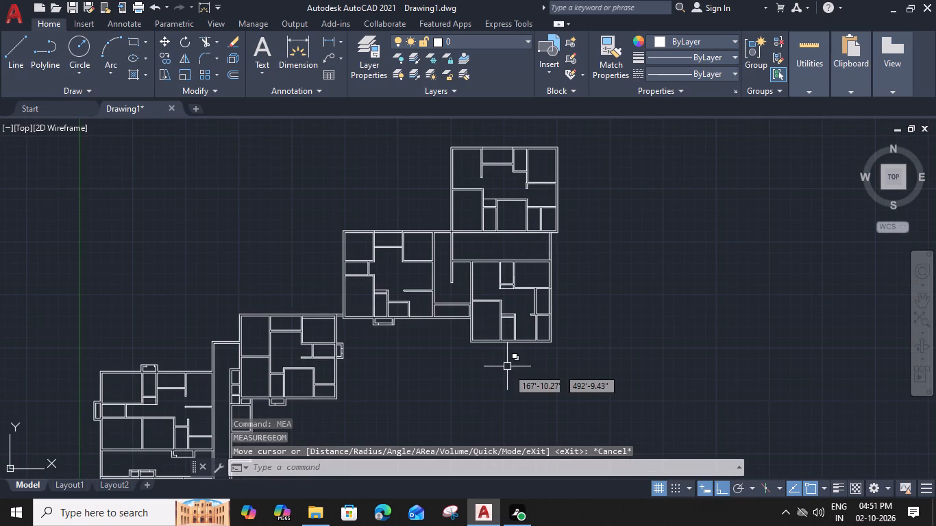
{"action": "middle_click_drag", "start_coordinate": [508, 368], "coordinate": [524, 325]}
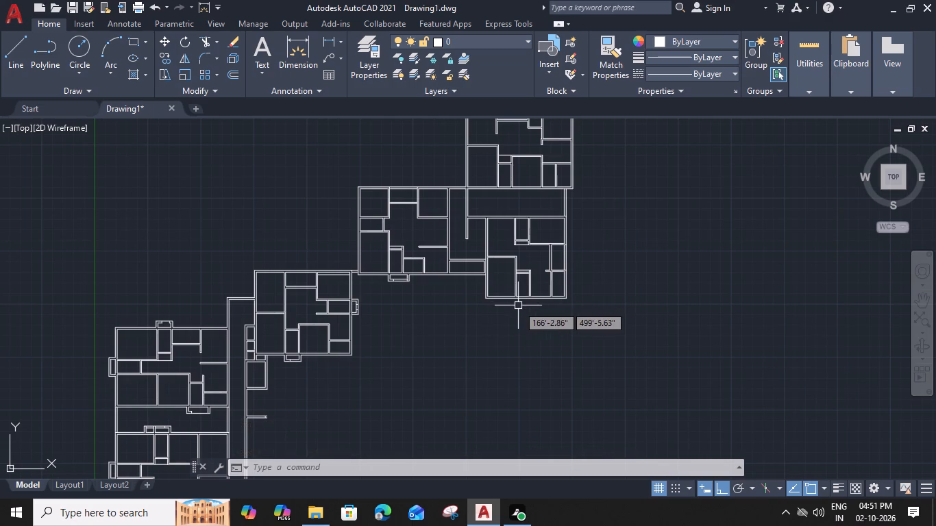
Trim the partition line pieces at both ends of the top wall of the small lower room in the right-hand unit.
{"action": "scroll", "coordinate": [524, 307], "scroll_direction": "up", "scroll_amount": 3}
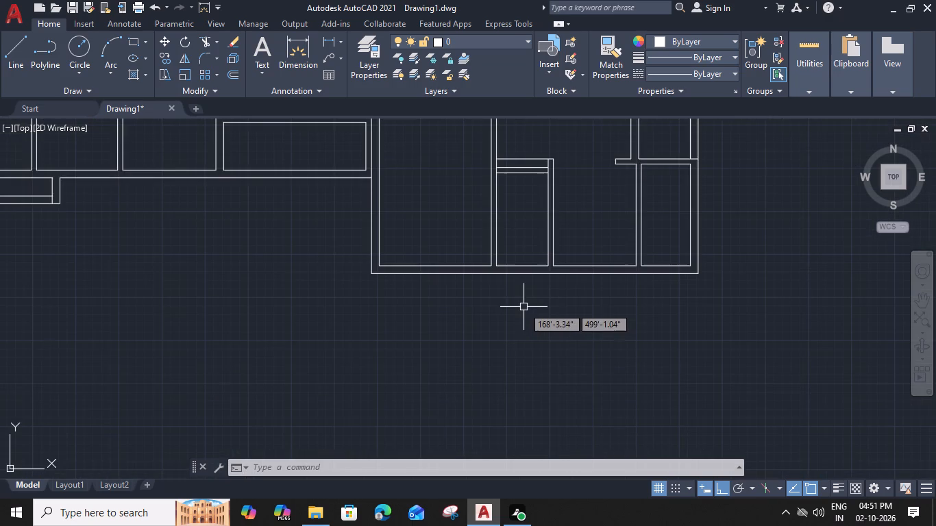
{"action": "middle_click_drag", "start_coordinate": [523, 305], "coordinate": [510, 351]}
{"action": "type", "text": "TR"}
{"action": "key", "text": "space"}
{"action": "scroll", "coordinate": [540, 183], "scroll_direction": "up", "scroll_amount": 2}
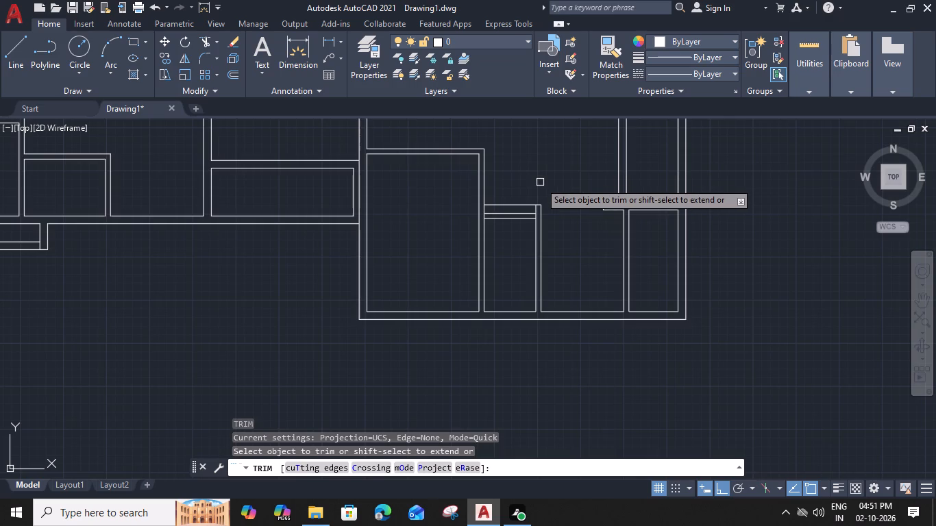
{"action": "left_click", "coordinate": [530, 264]}
{"action": "left_click", "coordinate": [398, 266]}
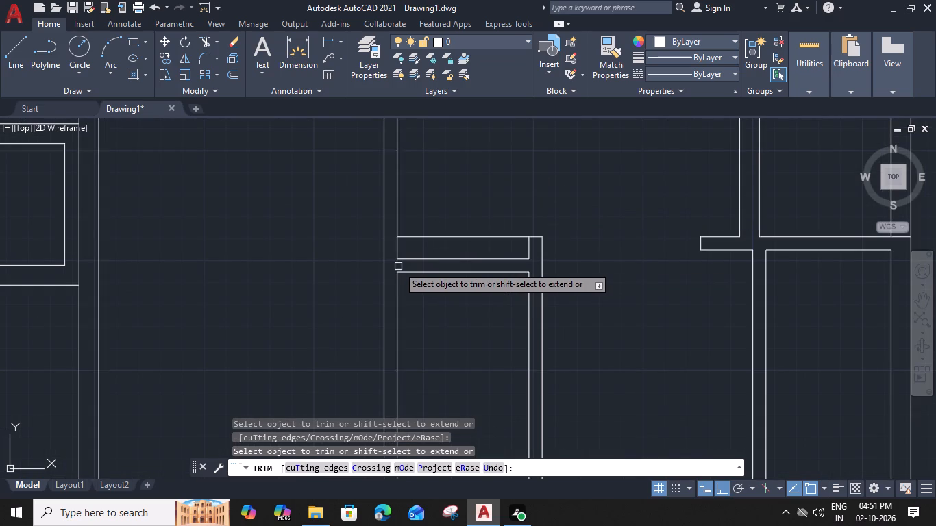
End the trimming and review the wall layout across the whole chain of connected units.
{"action": "scroll", "coordinate": [398, 266], "scroll_direction": "down", "scroll_amount": 3}
{"action": "middle_click_drag", "start_coordinate": [461, 292], "coordinate": [458, 296]}
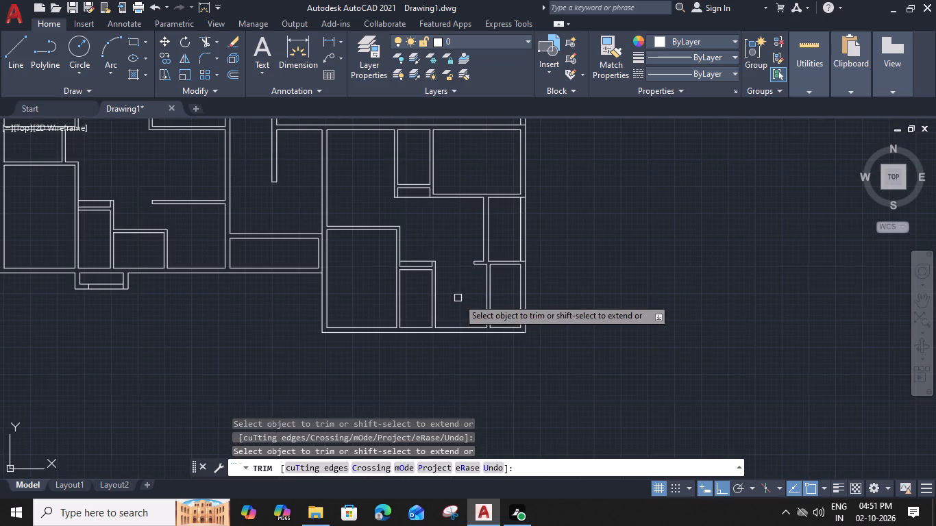
{"action": "middle_click_drag", "start_coordinate": [458, 296], "coordinate": [489, 286]}
{"action": "key", "text": "Escape"}
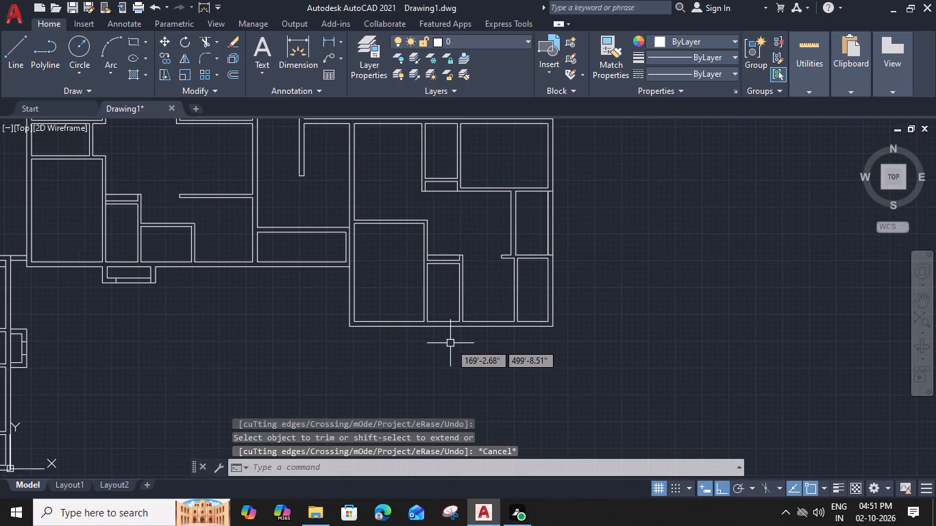
{"action": "scroll", "coordinate": [444, 337], "scroll_direction": "down", "scroll_amount": 3}
{"action": "middle_click_drag", "start_coordinate": [357, 347], "coordinate": [377, 345]}
{"action": "scroll", "coordinate": [395, 252], "scroll_direction": "up", "scroll_amount": 3}
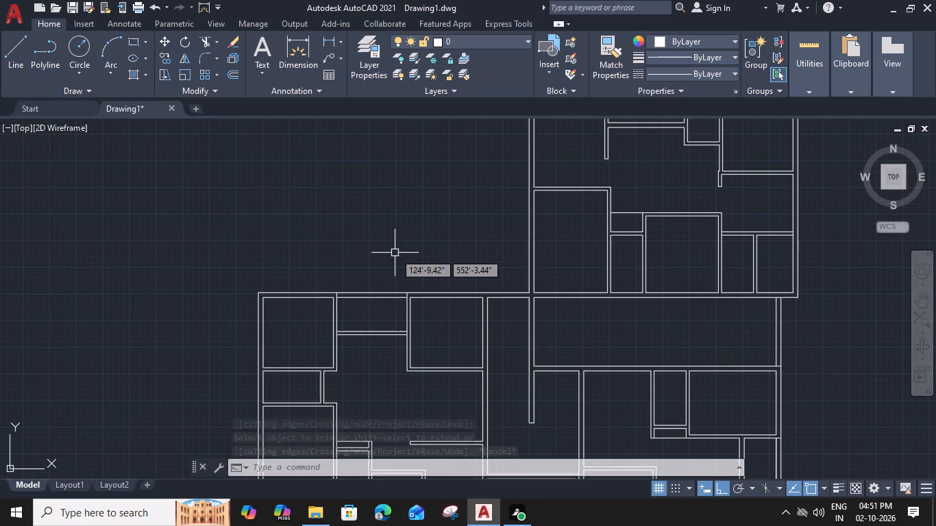
{"action": "scroll", "coordinate": [385, 343], "scroll_direction": "down", "scroll_amount": 2}
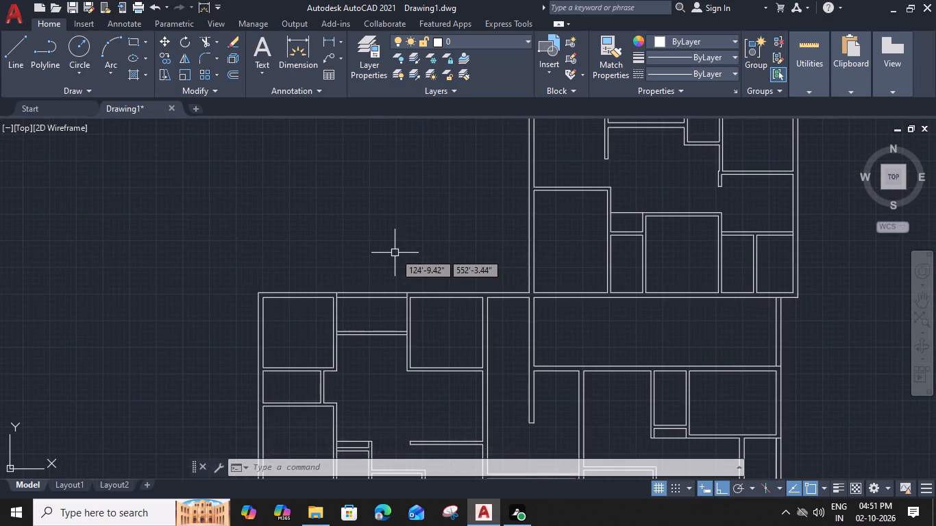
{"action": "middle_click_drag", "start_coordinate": [384, 343], "coordinate": [481, 277]}
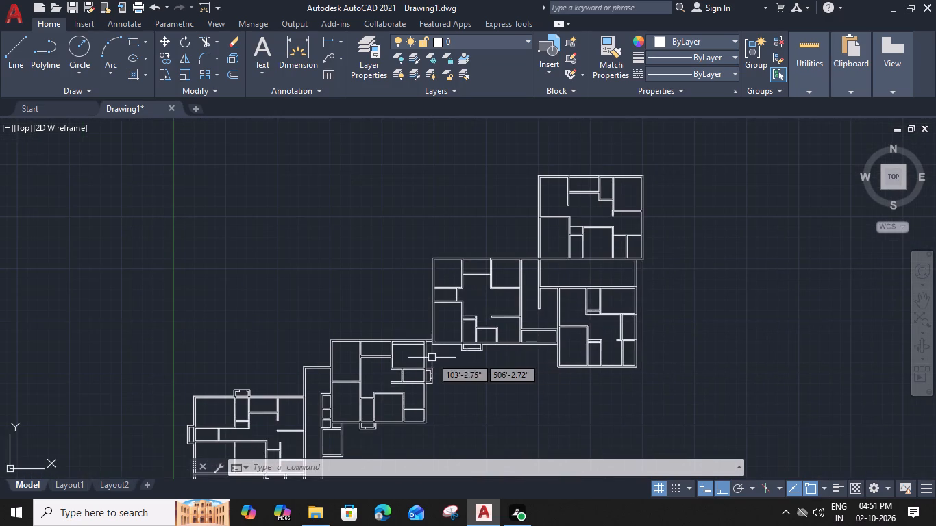
Select the small double-line projection on the right outer wall of the unit adjoining the middle unit's lower-left corner.
{"action": "scroll", "coordinate": [432, 358], "scroll_direction": "up", "scroll_amount": 3}
{"action": "left_click", "coordinate": [434, 368]}
{"action": "middle_click_drag", "start_coordinate": [432, 413], "coordinate": [463, 344]}
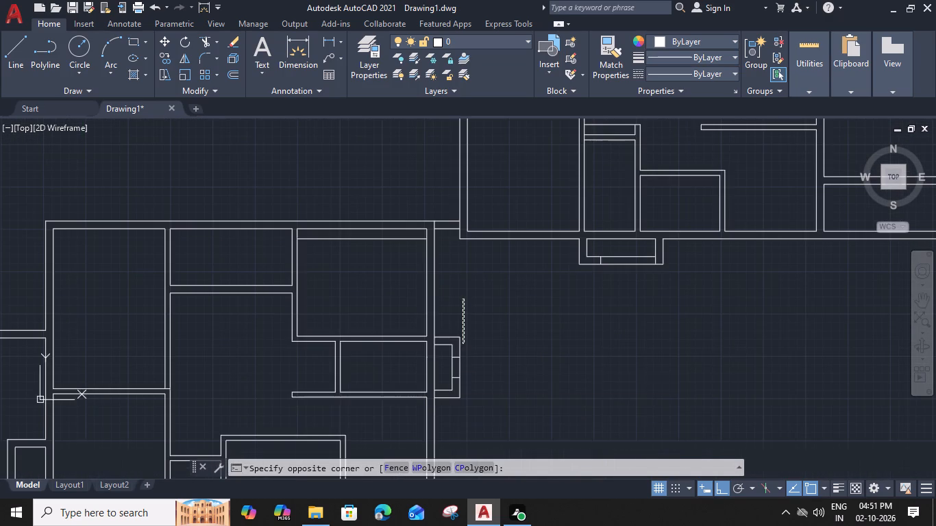
{"action": "left_click", "coordinate": [441, 416]}
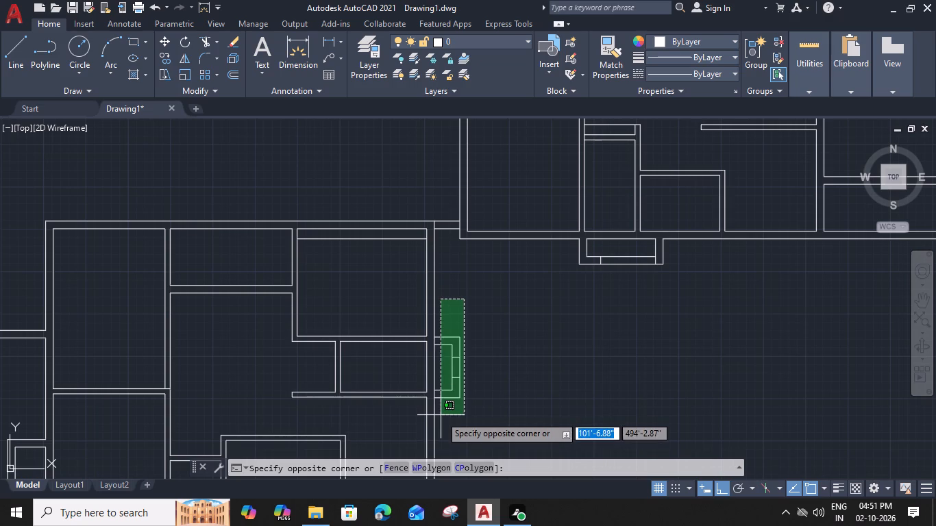
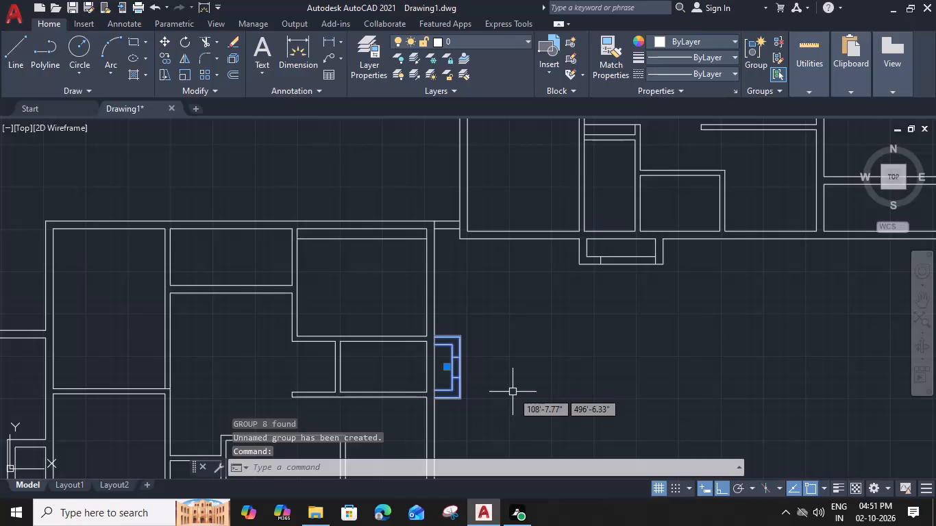
Copy the selected small projection straight up, beside the middle unit's left outer wall at its small left-hand room.
{"action": "left_click", "coordinate": [435, 398]}
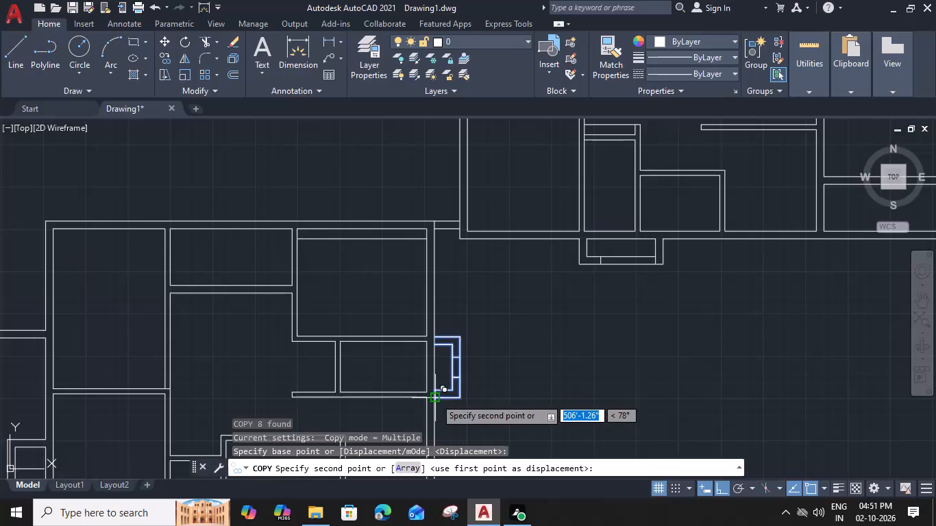
{"action": "middle_click_drag", "start_coordinate": [415, 203], "coordinate": [411, 383]}
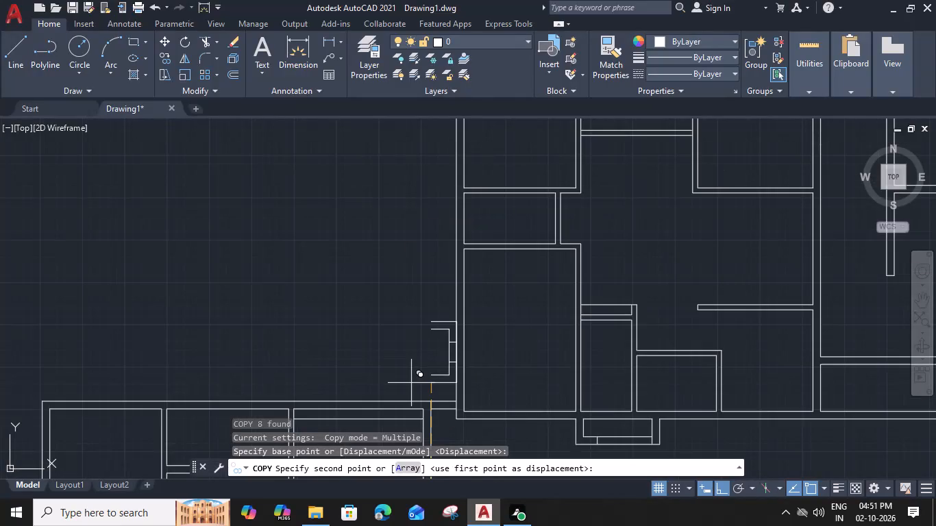
{"action": "left_click", "coordinate": [406, 249]}
{"action": "key", "text": "Escape"}
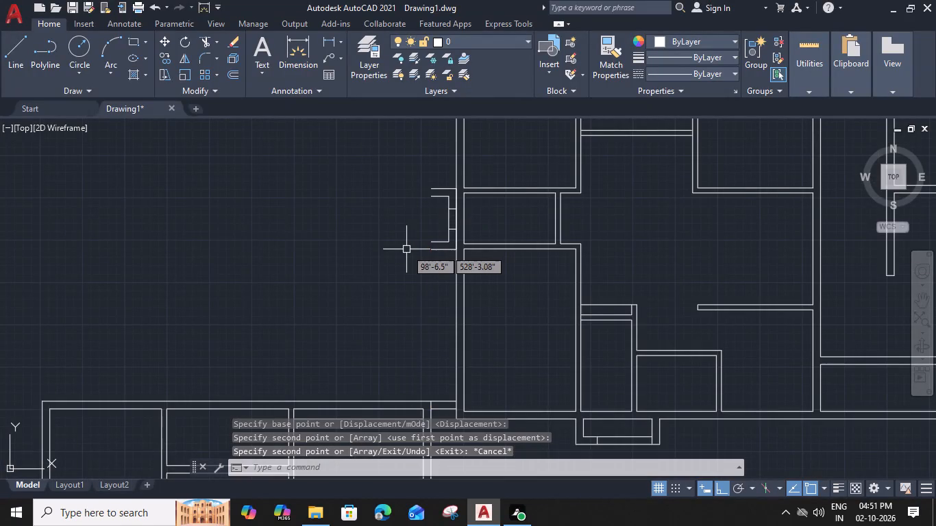
Mirror the copied projection about a vertical line along its open side, erasing the source objects.
{"action": "left_click_drag", "start_coordinate": [447, 164], "coordinate": [444, 170]}
{"action": "left_click", "coordinate": [428, 273]}
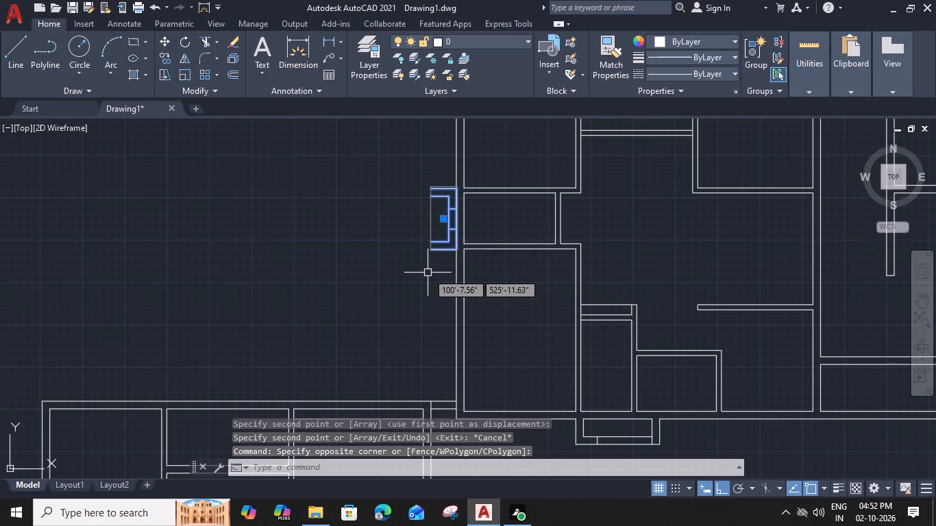
{"action": "type", "text": "MI"}
{"action": "key", "text": "space"}
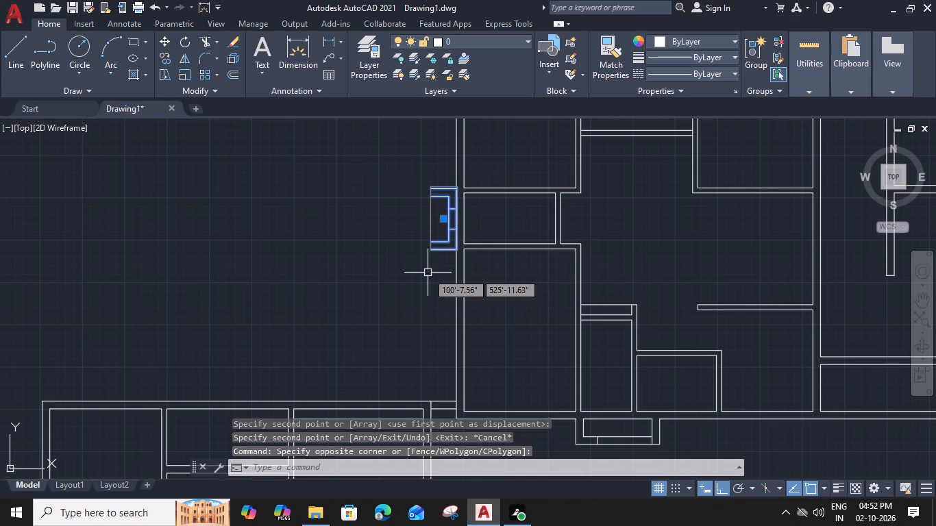
{"action": "left_click", "coordinate": [430, 179]}
{"action": "left_click", "coordinate": [429, 277]}
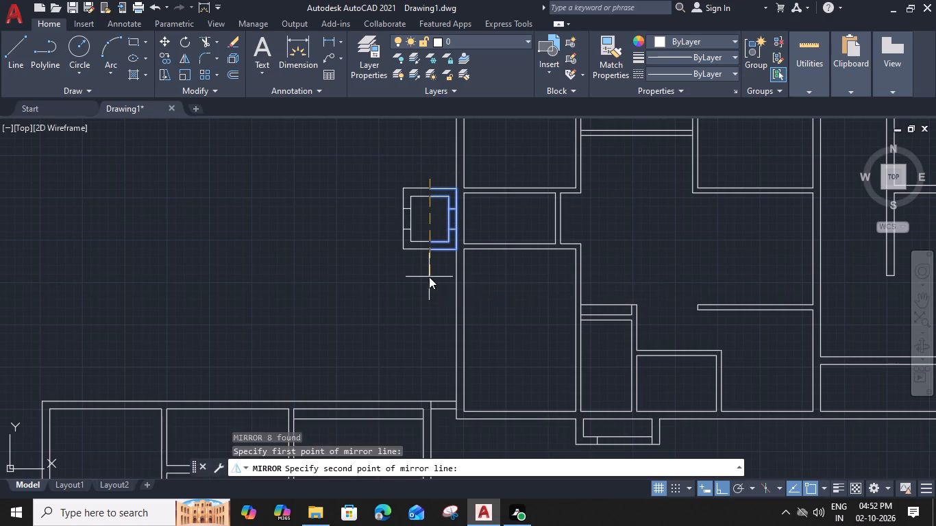
{"action": "left_click_drag", "start_coordinate": [460, 314], "coordinate": [429, 277]}
Move the mirrored projection horizontally so its open side meets the middle unit's left outer wall.
{"action": "left_click", "coordinate": [413, 248]}
{"action": "type", "text": "M"}
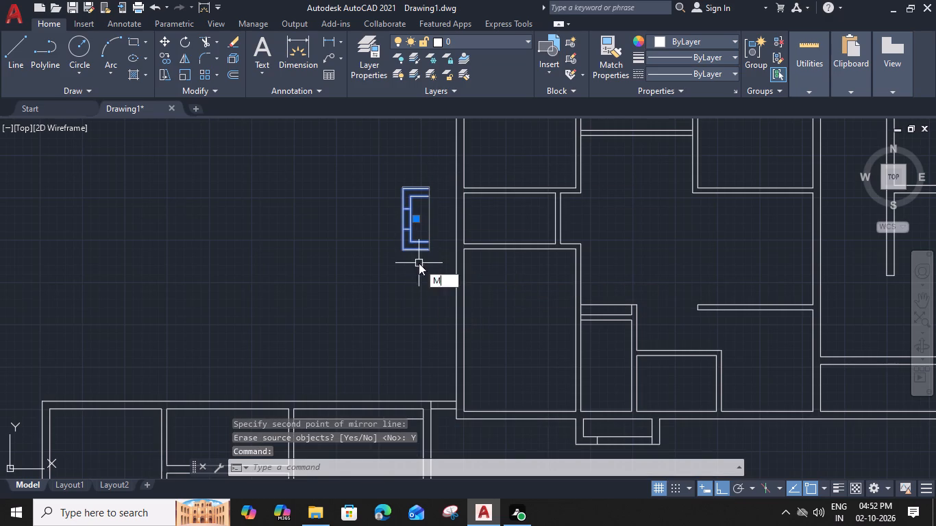
{"action": "key", "text": "space"}
{"action": "left_click", "coordinate": [426, 251]}
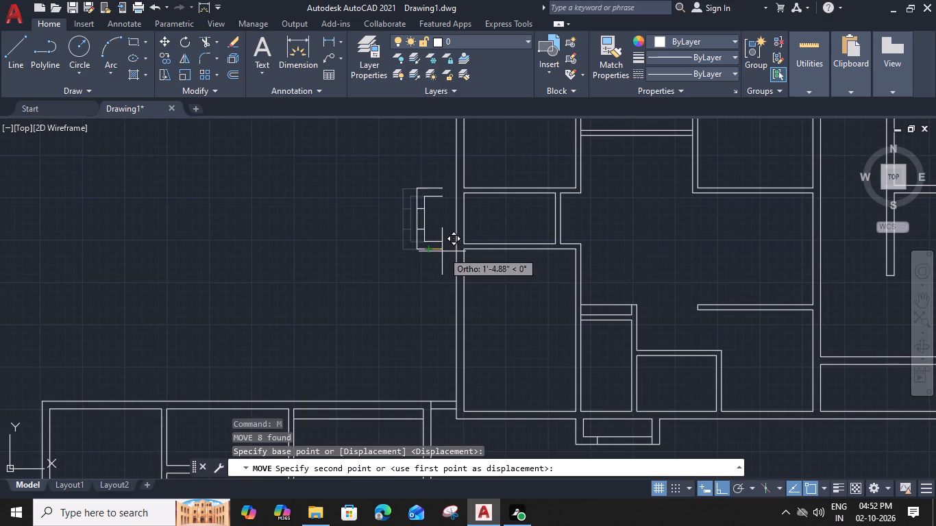
{"action": "left_click", "coordinate": [453, 249]}
Review the wall layout across the connected units and around the lower right-hand unit's bottom wall.
{"action": "middle_click_drag", "start_coordinate": [495, 231], "coordinate": [491, 231]}
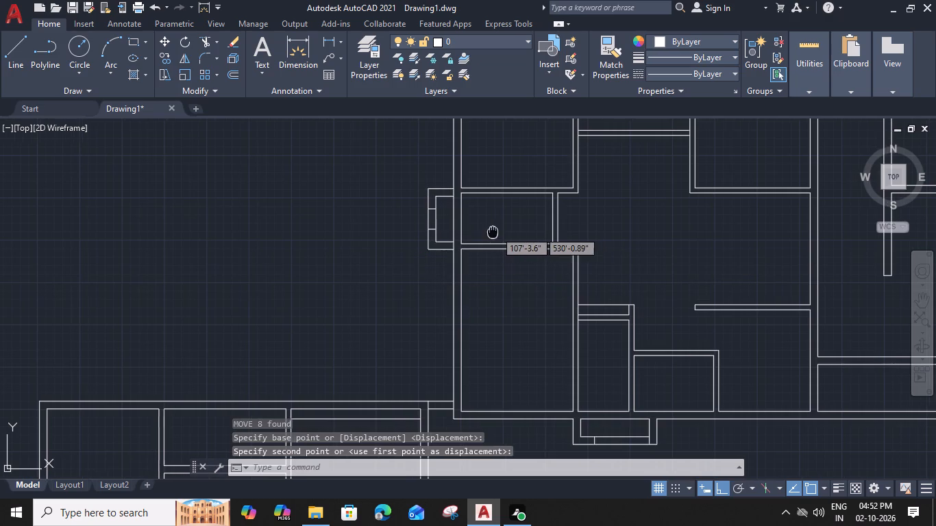
{"action": "middle_click_drag", "start_coordinate": [491, 231], "coordinate": [477, 246]}
{"action": "scroll", "coordinate": [615, 267], "scroll_direction": "down", "scroll_amount": 2}
{"action": "middle_click_drag", "start_coordinate": [637, 283], "coordinate": [422, 281]}
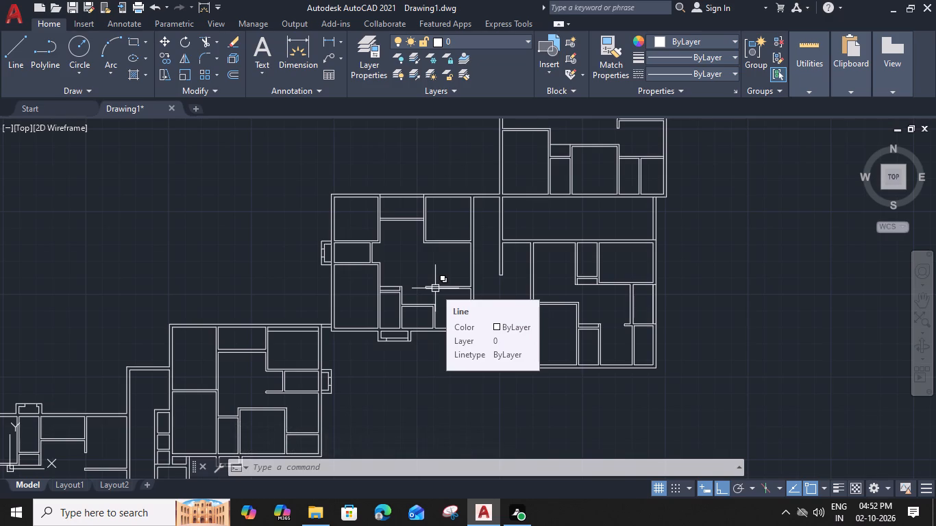
{"action": "scroll", "coordinate": [430, 275], "scroll_direction": "down", "scroll_amount": 2}
{"action": "middle_click_drag", "start_coordinate": [430, 283], "coordinate": [434, 275]}
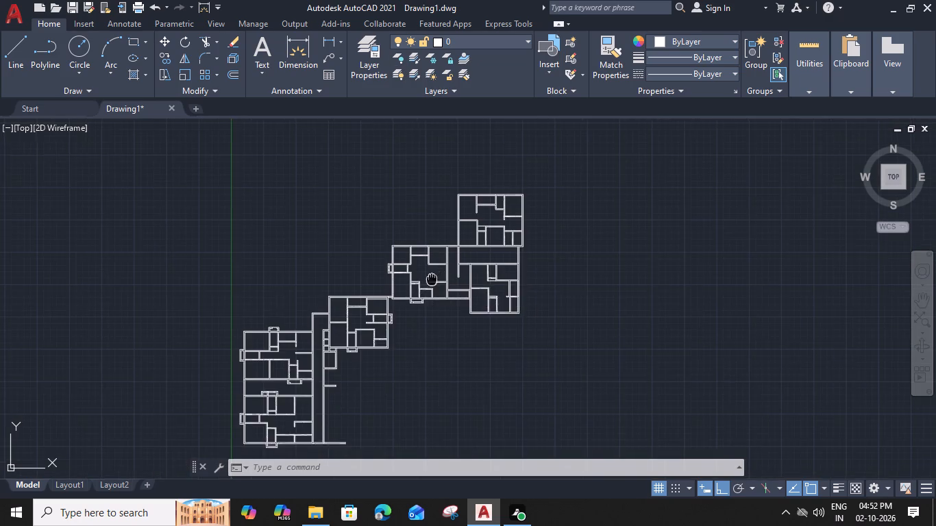
{"action": "middle_click_drag", "start_coordinate": [434, 275], "coordinate": [412, 249]}
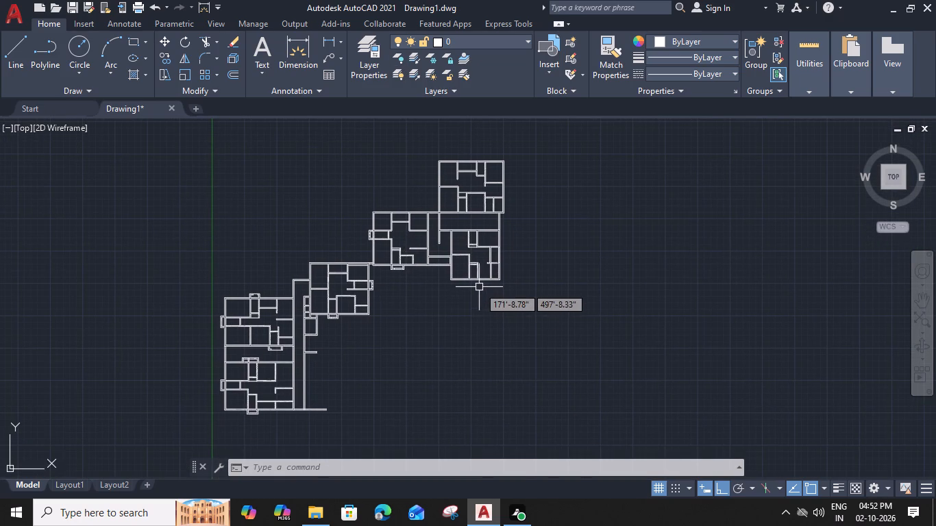
{"action": "scroll", "coordinate": [478, 286], "scroll_direction": "up", "scroll_amount": 2}
{"action": "middle_click_drag", "start_coordinate": [475, 260], "coordinate": [469, 275]}
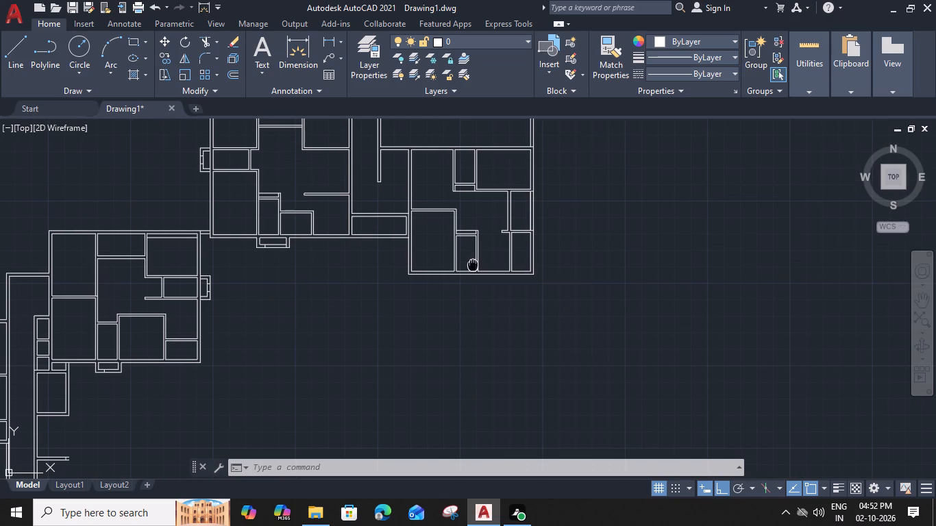
{"action": "middle_click_drag", "start_coordinate": [469, 275], "coordinate": [472, 278]}
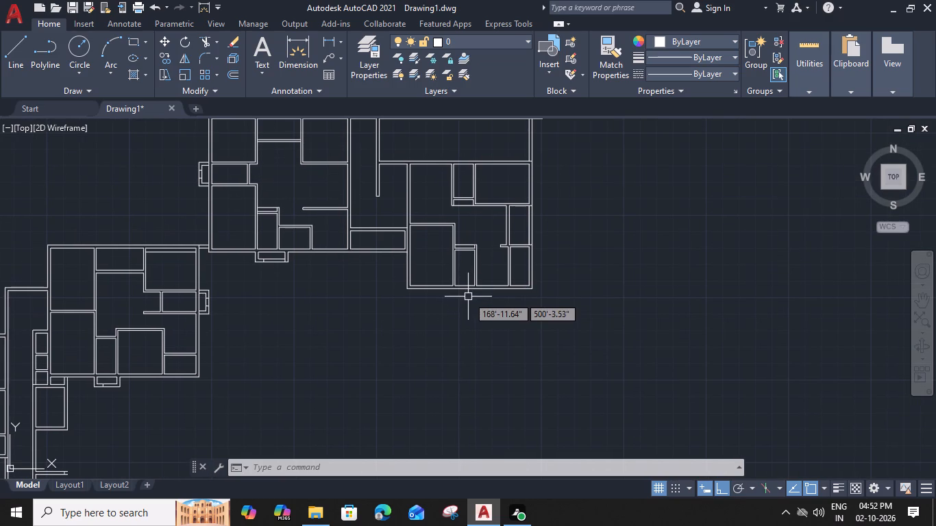
{"action": "middle_click_drag", "start_coordinate": [467, 297], "coordinate": [438, 281]}
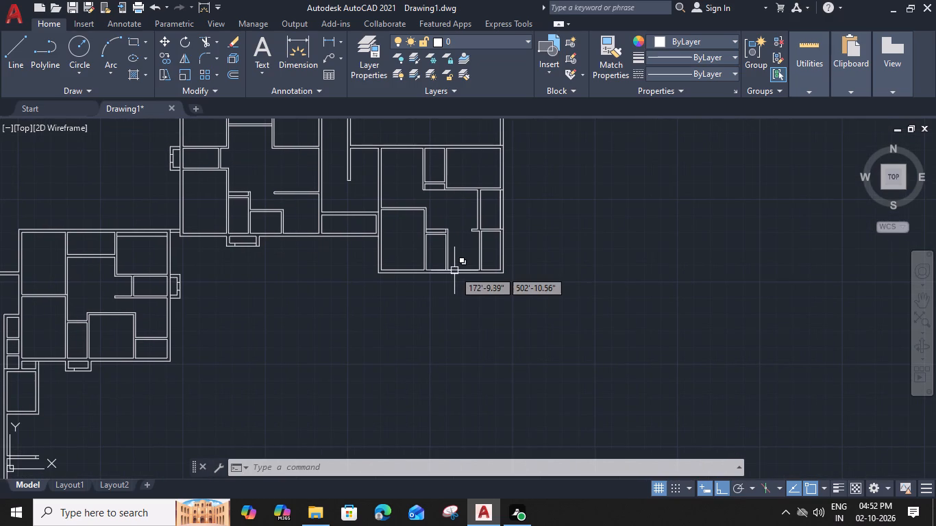
Offset the lower right-hand unit's bottom outer wall line 10'9" downward, and offset that new line 9" further for a double-line wall.
{"action": "scroll", "coordinate": [458, 275], "scroll_direction": "up", "scroll_amount": 1}
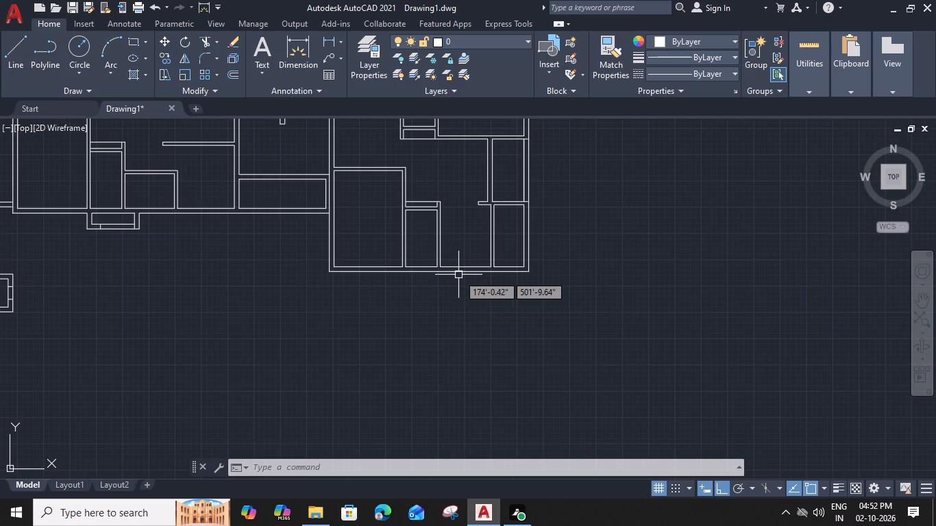
{"action": "left_click", "coordinate": [460, 275]}
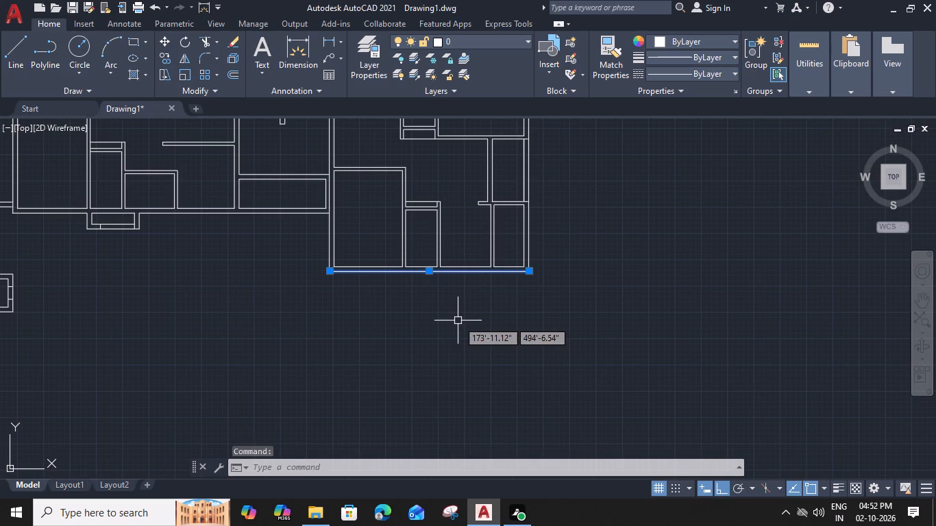
{"action": "type", "text": "O"}
{"action": "key", "text": "space"}
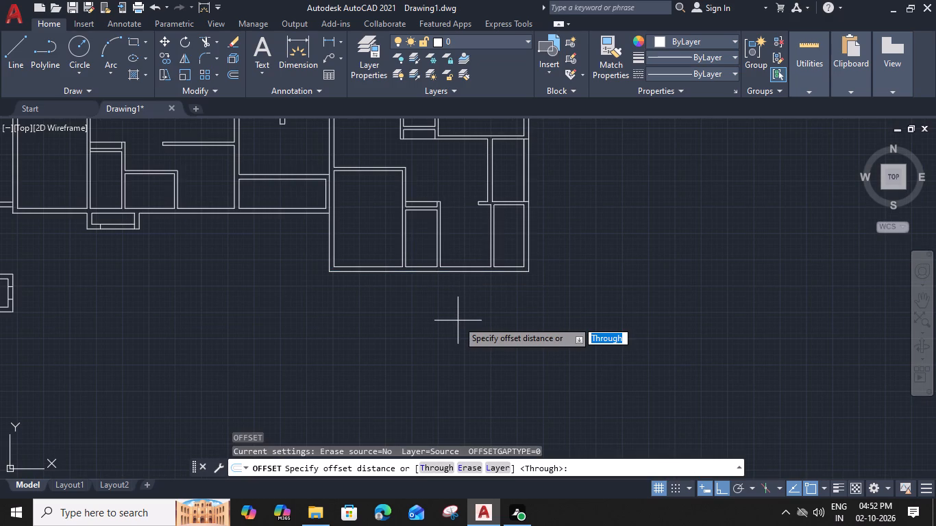
{"action": "type", "text": "10'9\""}
{"action": "key", "text": "Return"}
{"action": "left_click", "coordinate": [458, 321]}
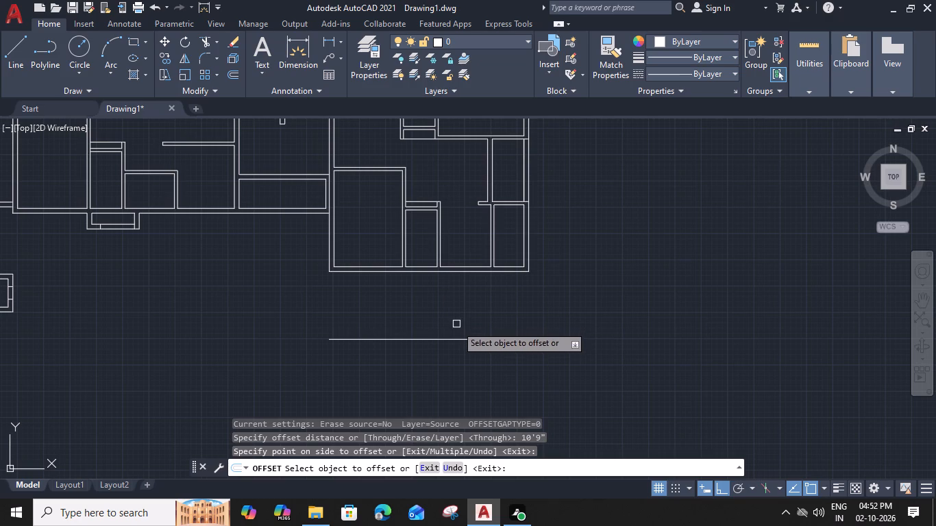
{"action": "left_click", "coordinate": [463, 340]}
{"action": "key", "text": "9"}
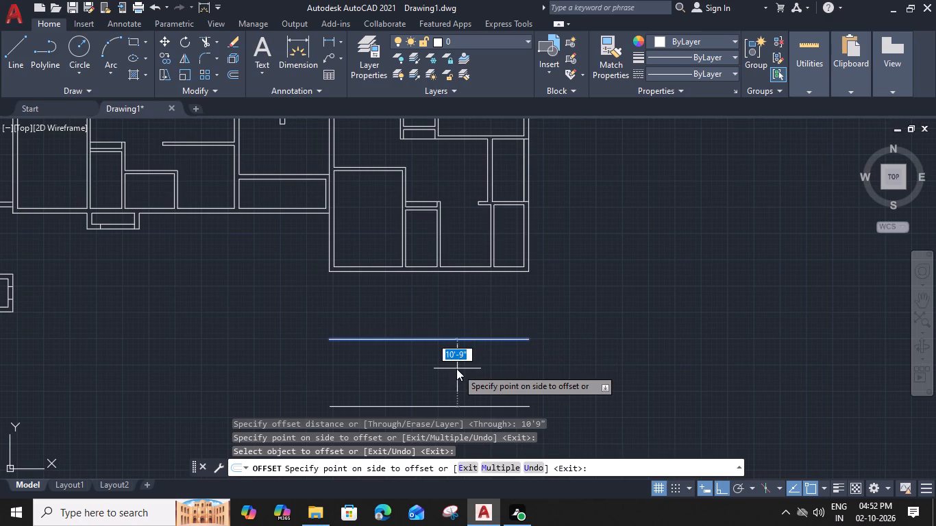
{"action": "key", "text": "shift+quotedbl"}
{"action": "key", "text": "Return"}
{"action": "key", "text": "Escape"}
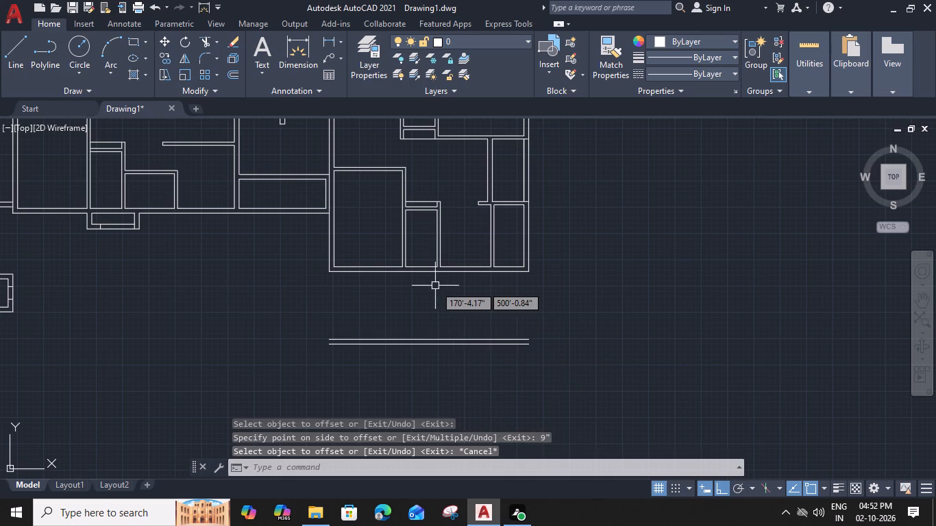
Draw a line from the large lower-left room's bottom-right inner corner through the outer wall, 1'9" further down, and about 6'4" right.
{"action": "scroll", "coordinate": [435, 286], "scroll_direction": "up", "scroll_amount": 2}
{"action": "key", "text": "l"}
{"action": "key", "text": "space"}
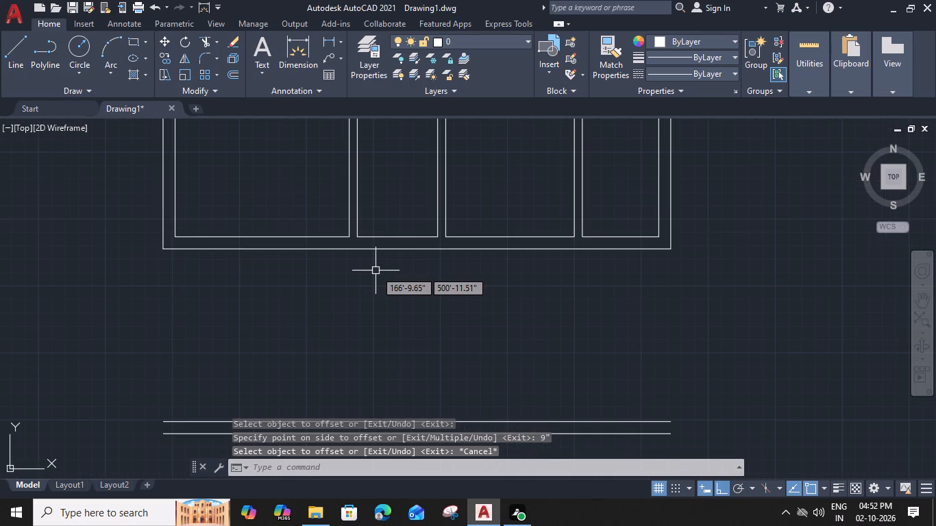
{"action": "left_click", "coordinate": [349, 237]}
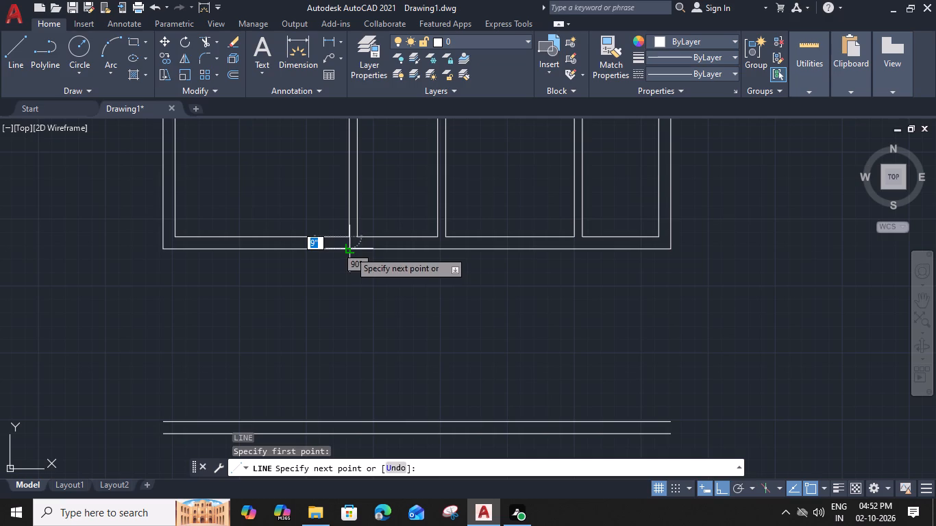
{"action": "left_click", "coordinate": [349, 251]}
{"action": "type", "text": "1'9"}
{"action": "key", "text": "shift+quotedbl"}
{"action": "key", "text": "Return"}
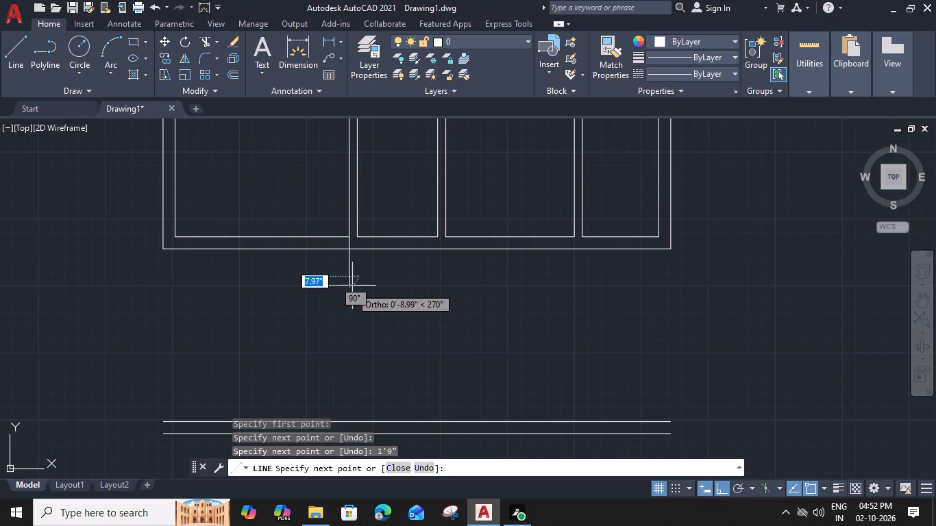
{"action": "scroll", "coordinate": [443, 273], "scroll_direction": "up", "scroll_amount": 3}
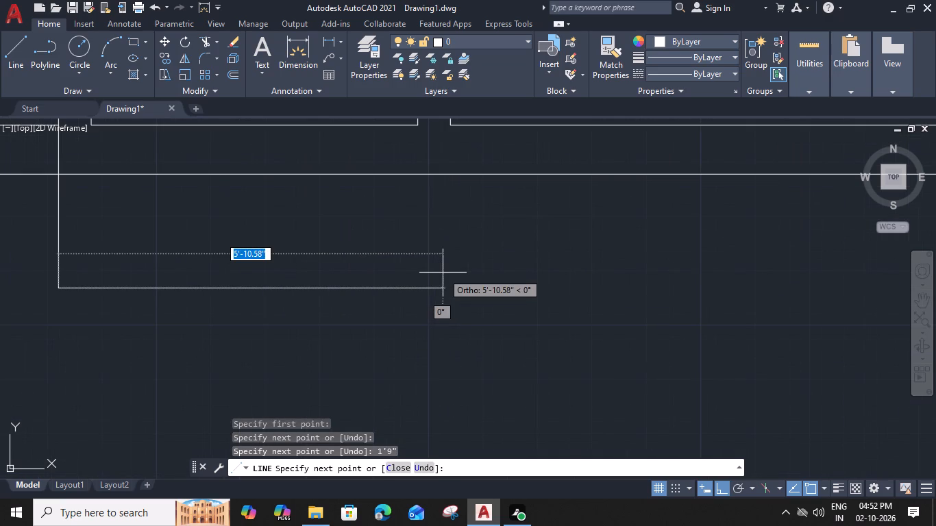
{"action": "left_click", "coordinate": [476, 288]}
{"action": "key", "text": "Escape"}
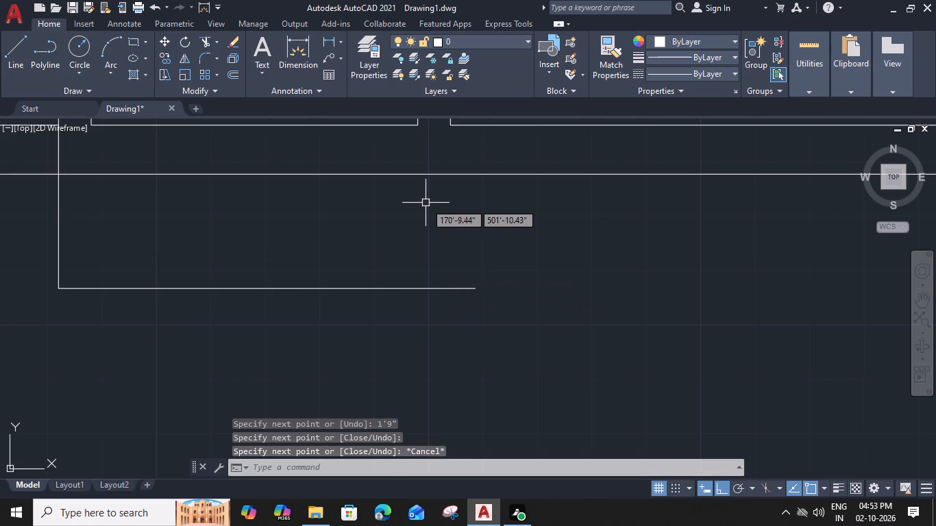
Draw a vertical line from the bottom outer wall to the projection's bottom line, aligned with the small lower room's right inner side.
{"action": "type", "text": "L"}
{"action": "key", "text": "space"}
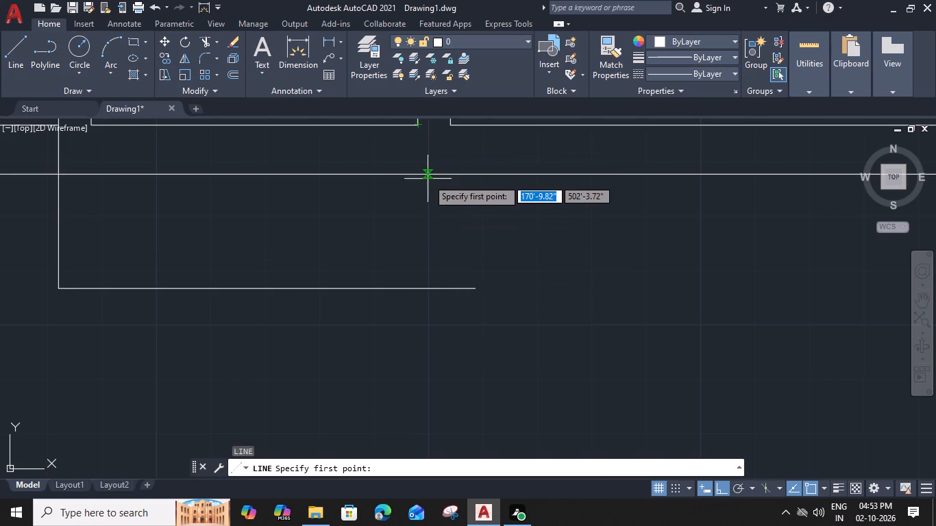
{"action": "left_click", "coordinate": [418, 177]}
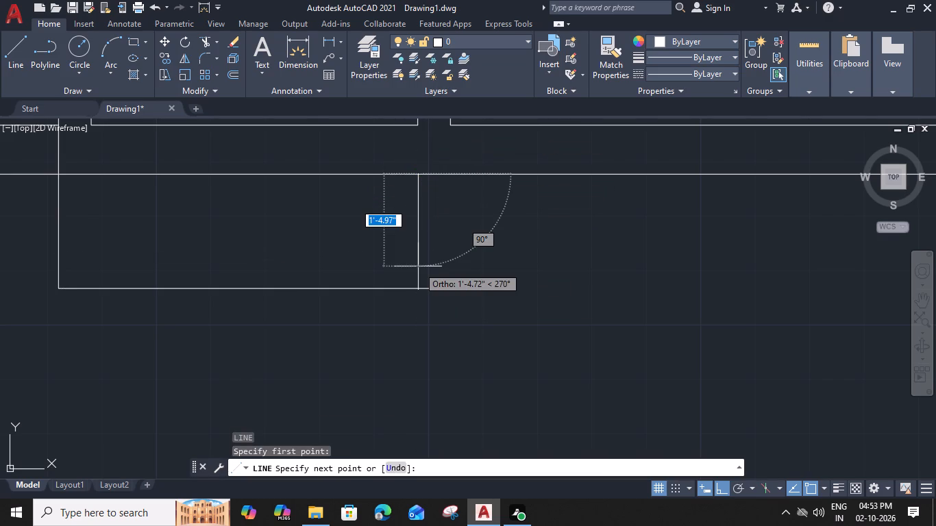
{"action": "left_click", "coordinate": [417, 290]}
{"action": "key", "text": "Escape"}
Offset the projection's two side lines and bottom line 9" outward.
{"action": "left_click", "coordinate": [416, 240]}
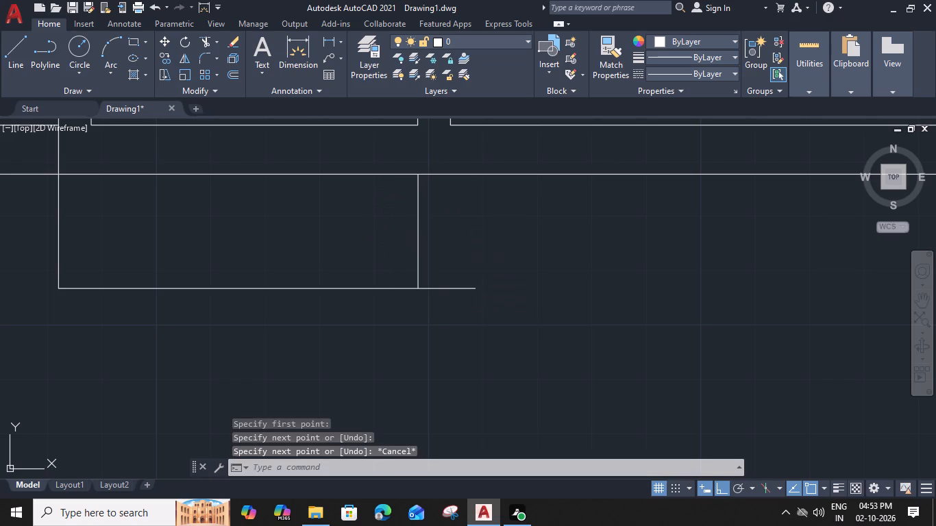
{"action": "key", "text": "o"}
{"action": "key", "text": "space"}
{"action": "type", "text": "9\""}
{"action": "key", "text": "Return"}
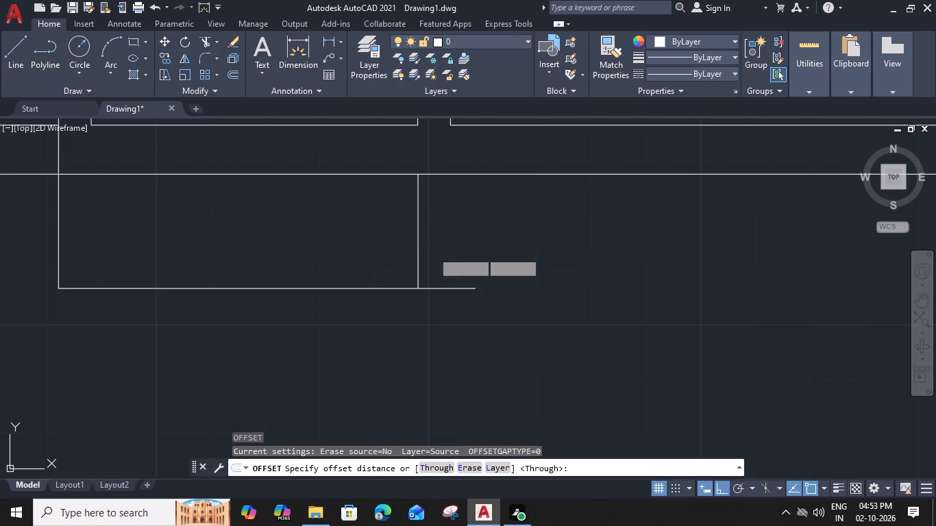
{"action": "left_click", "coordinate": [438, 253]}
{"action": "left_click", "coordinate": [58, 212]}
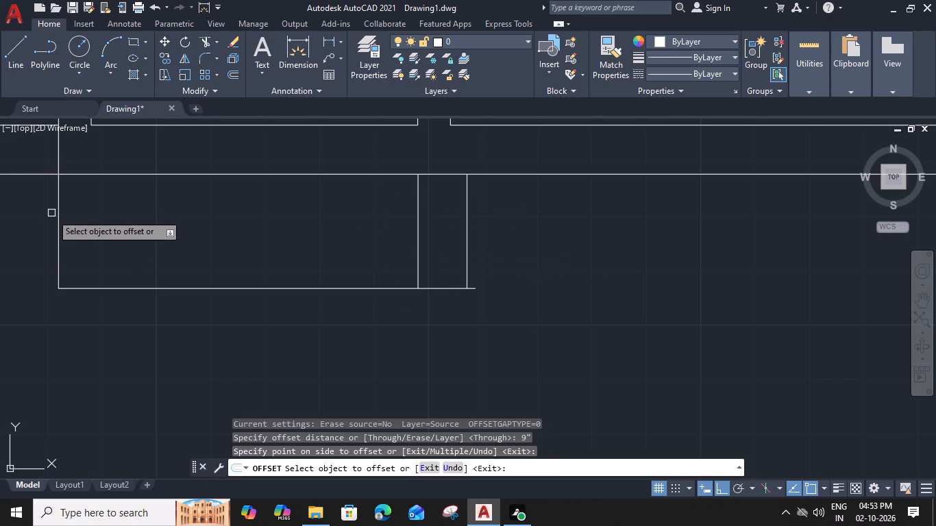
{"action": "left_click", "coordinate": [28, 208]}
{"action": "left_click", "coordinate": [226, 290]}
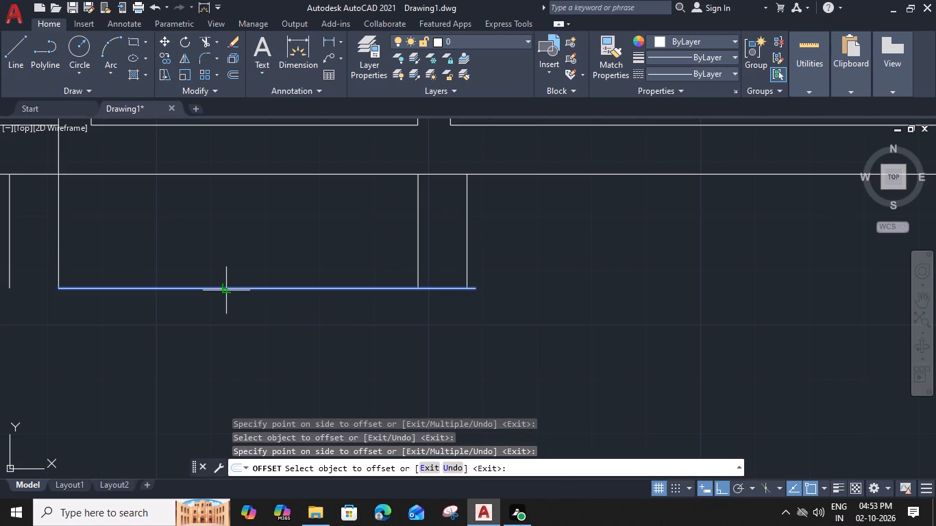
{"action": "left_click", "coordinate": [220, 327]}
{"action": "key", "text": "Escape"}
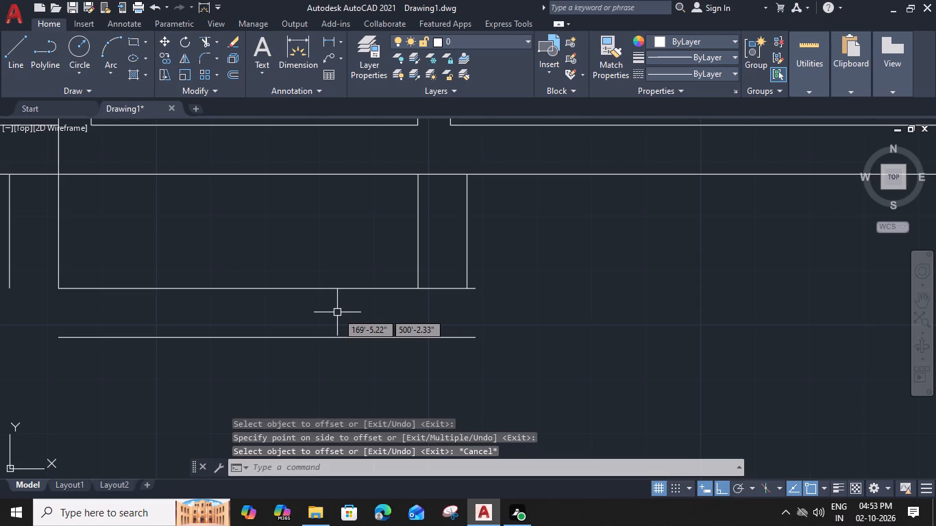
Trim and extend the bottom projection's lines at its right end so the inner and outer outlines form clean corners.
{"action": "type", "text": "TR"}
{"action": "key", "text": "space"}
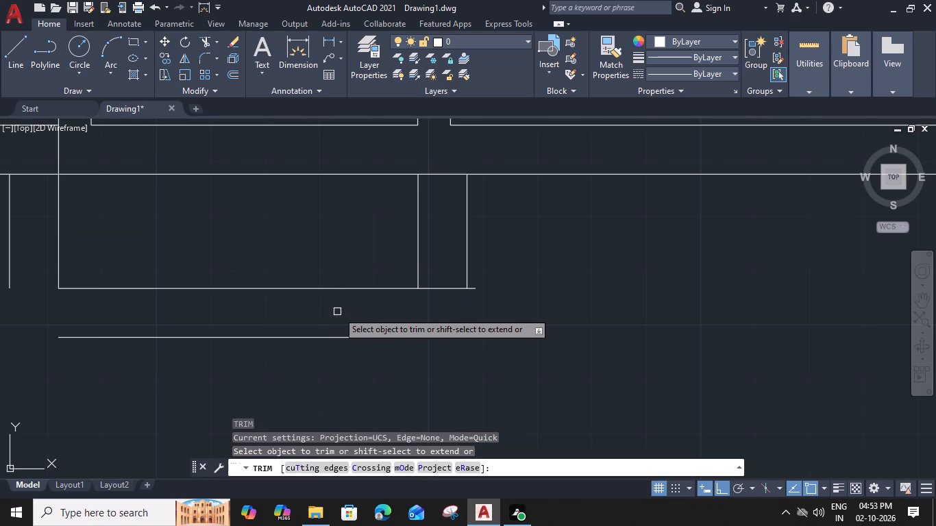
{"action": "left_click", "coordinate": [430, 288]}
{"action": "left_click", "coordinate": [479, 288]}
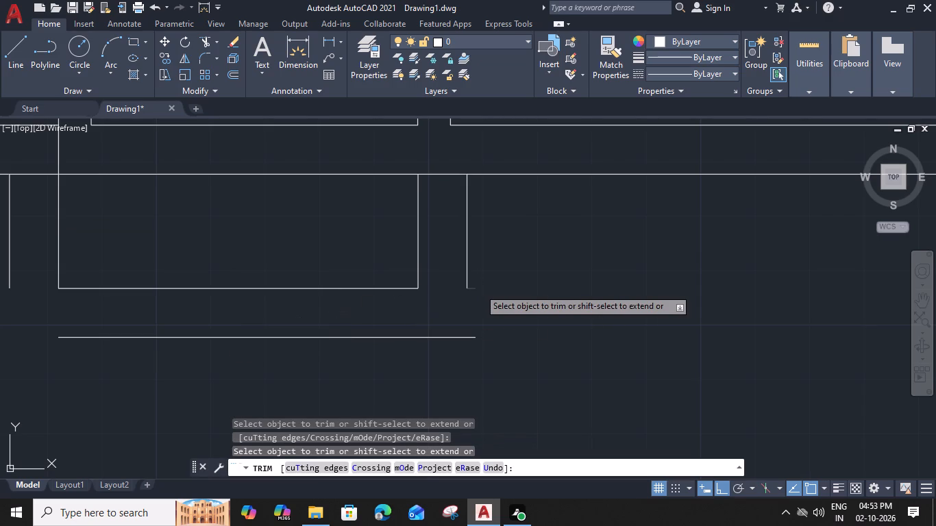
{"action": "left_click", "coordinate": [468, 269], "text": "shift"}
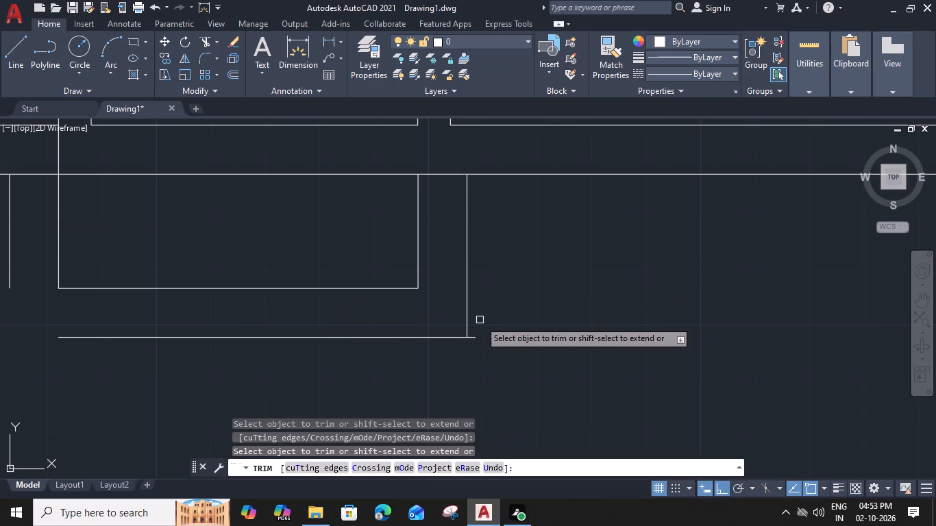
{"action": "left_click", "coordinate": [476, 336]}
Extend the projection's outer bottom line and outer left side to meet, and trim the excess beyond their corner.
{"action": "middle_click_drag", "start_coordinate": [245, 308], "coordinate": [417, 290]}
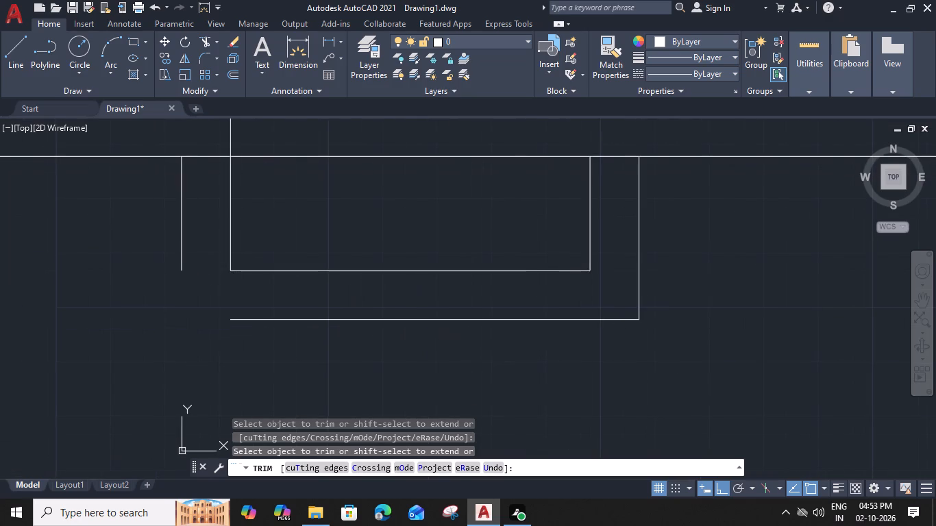
{"action": "scroll", "coordinate": [332, 318], "scroll_direction": "down", "scroll_amount": 4}
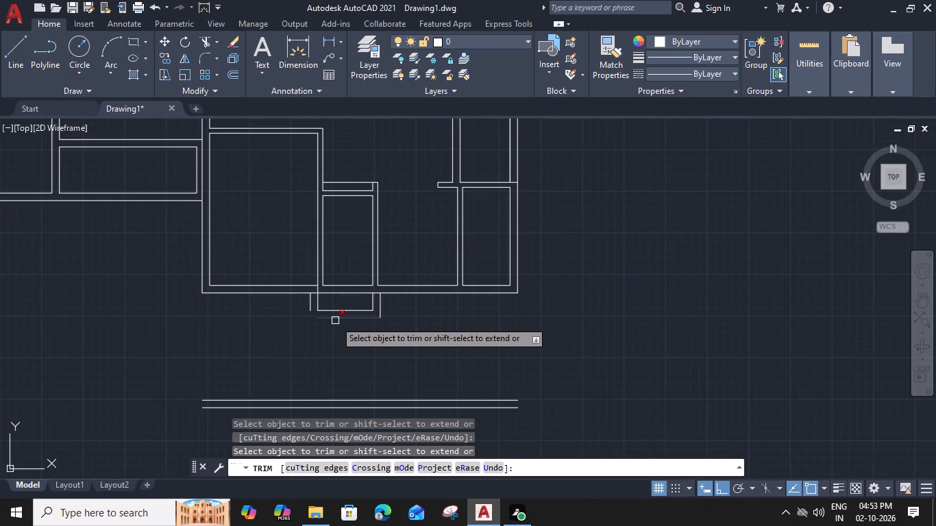
{"action": "scroll", "coordinate": [335, 320], "scroll_direction": "down", "scroll_amount": 2}
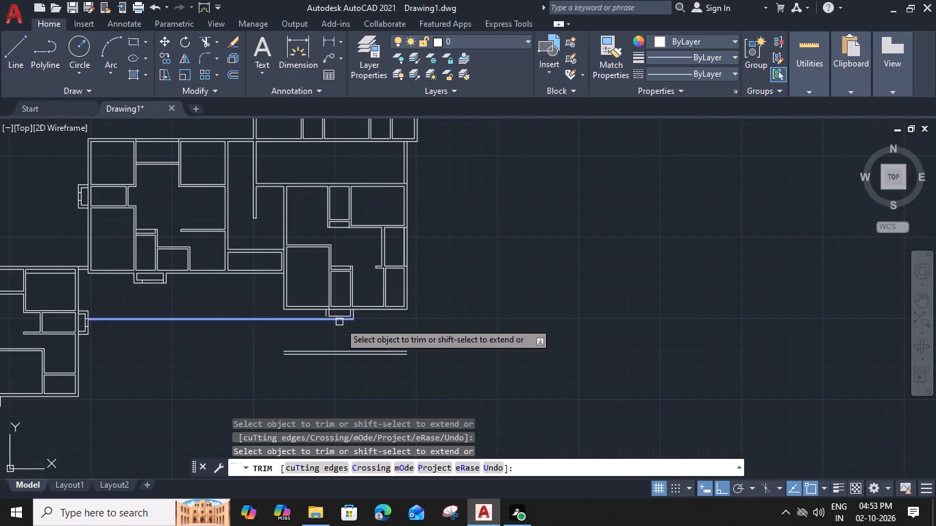
{"action": "left_click", "coordinate": [339, 322], "text": "shift"}
{"action": "scroll", "coordinate": [321, 313], "scroll_direction": "up", "scroll_amount": 2}
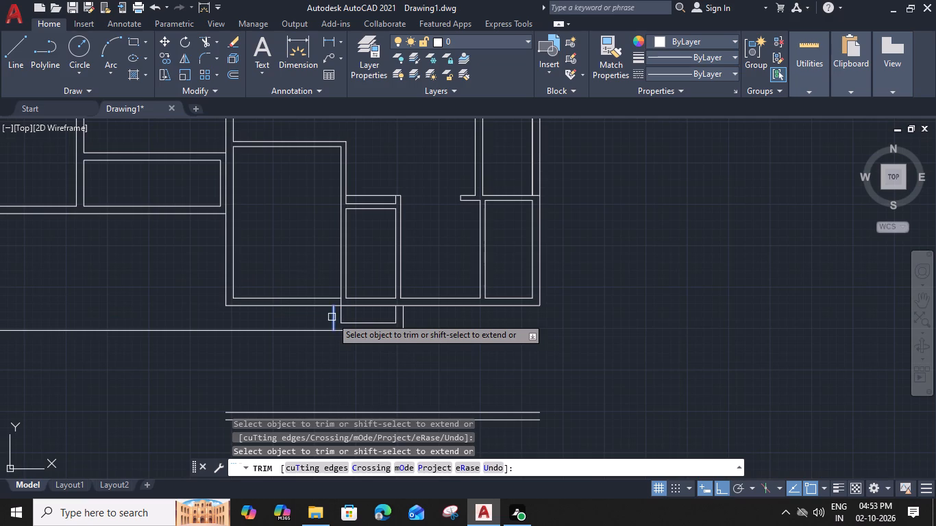
{"action": "left_click", "coordinate": [332, 317], "text": "shift"}
{"action": "left_click", "coordinate": [283, 331]}
{"action": "scroll", "coordinate": [332, 331], "scroll_direction": "up", "scroll_amount": 1}
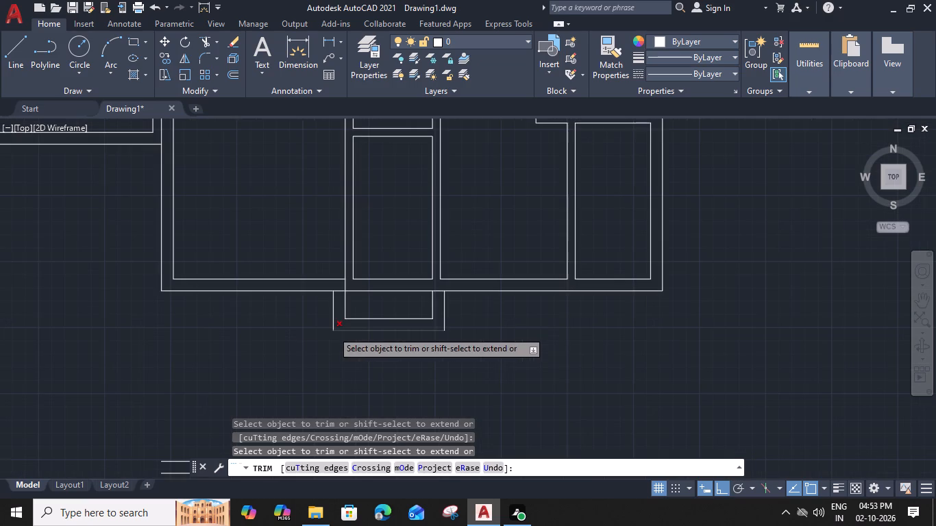
{"action": "key", "text": "Escape"}
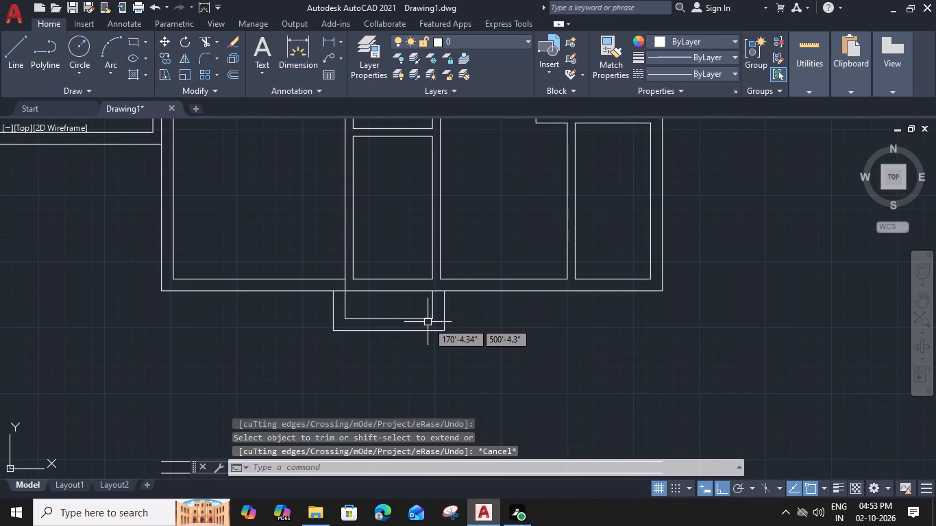
Trim the line crossing the wall and the outer wall pieces between the projection's double side lines.
{"action": "type", "text": "TR"}
{"action": "key", "text": "space"}
{"action": "scroll", "coordinate": [344, 282], "scroll_direction": "up", "scroll_amount": 1}
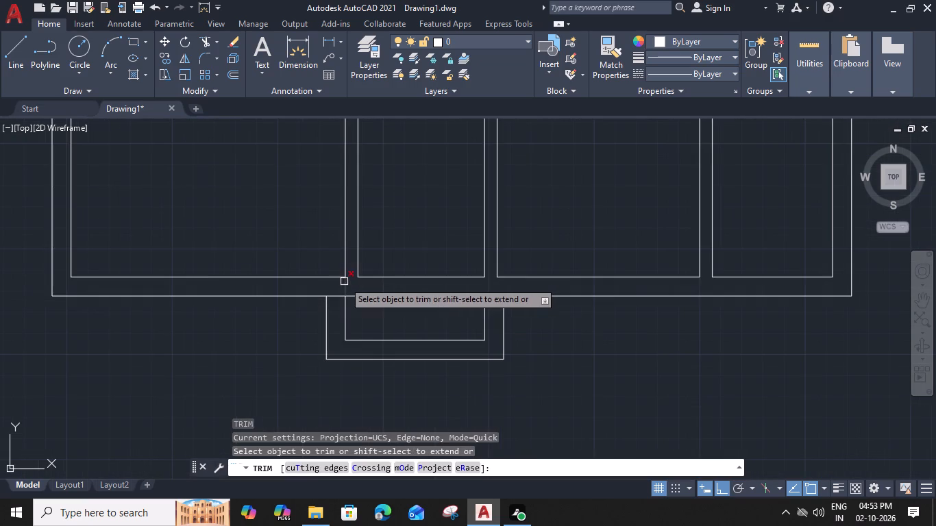
{"action": "left_click", "coordinate": [345, 284]}
{"action": "left_click", "coordinate": [337, 297]}
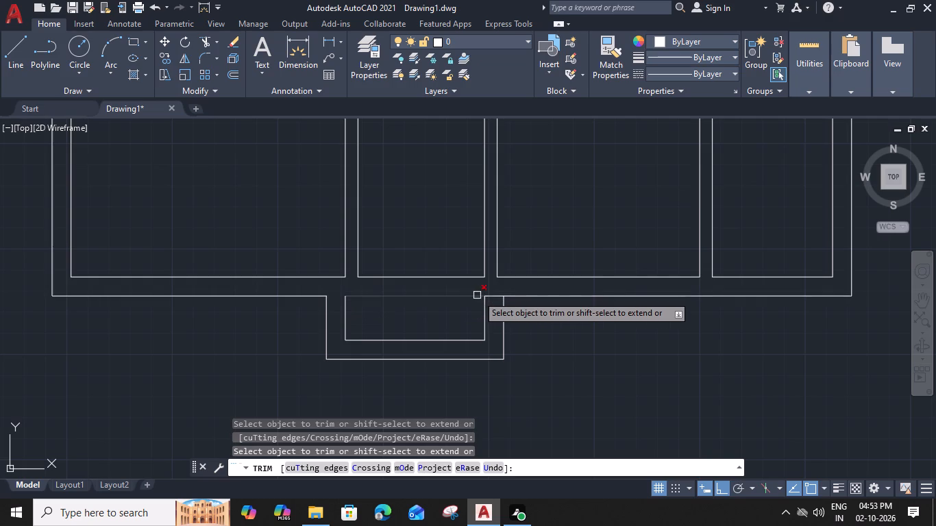
{"action": "left_click", "coordinate": [495, 295]}
{"action": "key", "text": "Escape"}
Group the lines of the bottom projection together with its adjoining outer wall lines.
{"action": "scroll", "coordinate": [493, 295], "scroll_direction": "down", "scroll_amount": 3}
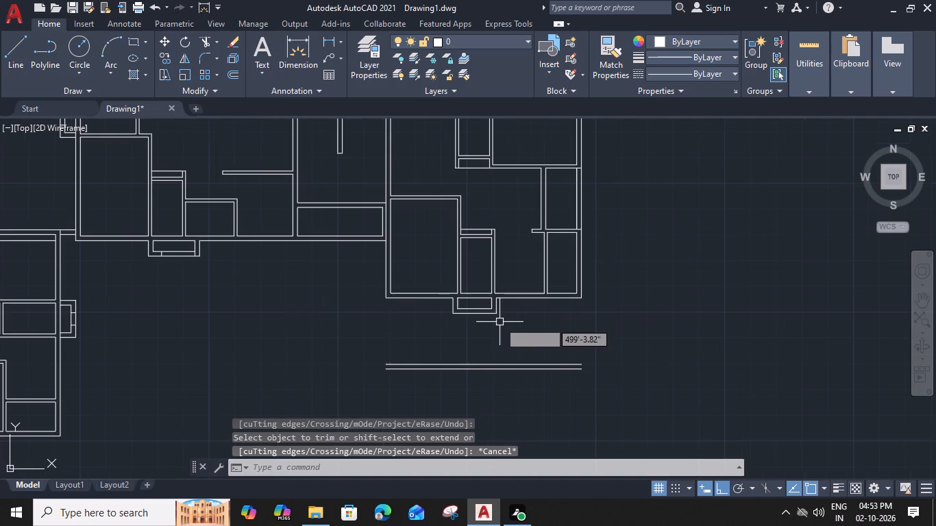
{"action": "scroll", "coordinate": [506, 305], "scroll_direction": "up", "scroll_amount": 3}
{"action": "left_click_drag", "start_coordinate": [504, 303], "coordinate": [485, 316]}
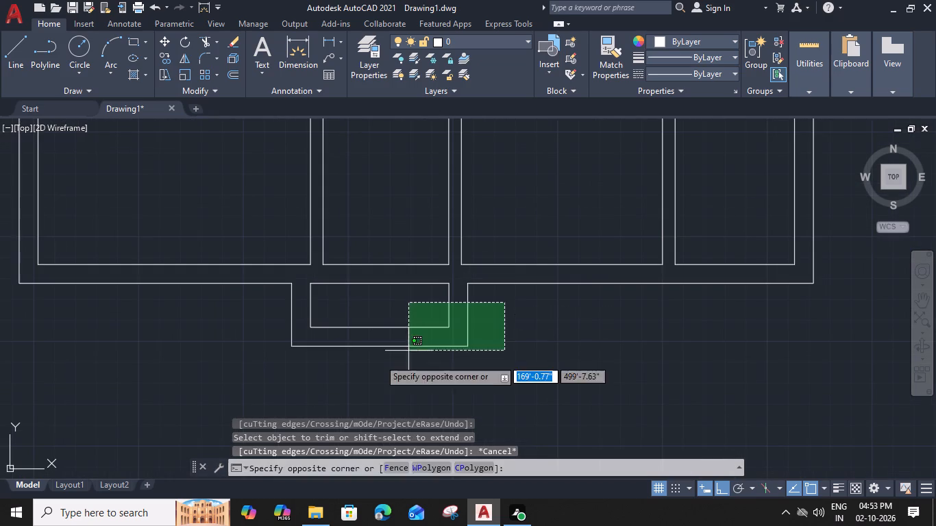
{"action": "left_click", "coordinate": [264, 380]}
{"action": "type", "text": "G"}
{"action": "key", "text": "space"}
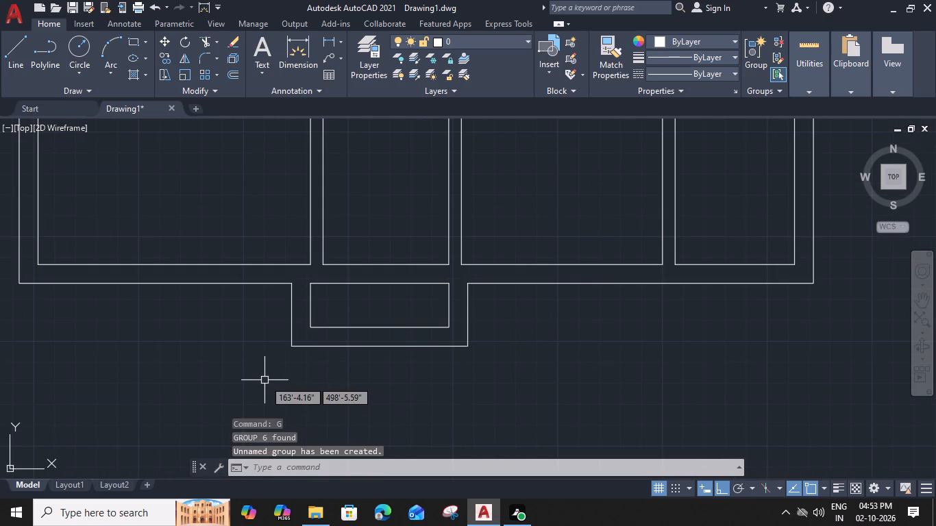
Draw a projection outline above the lower right-hand unit's top wall over the small upper room, 1'9" deep and about 6' wide.
{"action": "scroll", "coordinate": [302, 356], "scroll_direction": "down", "scroll_amount": 3}
{"action": "middle_click_drag", "start_coordinate": [410, 315], "coordinate": [471, 361]}
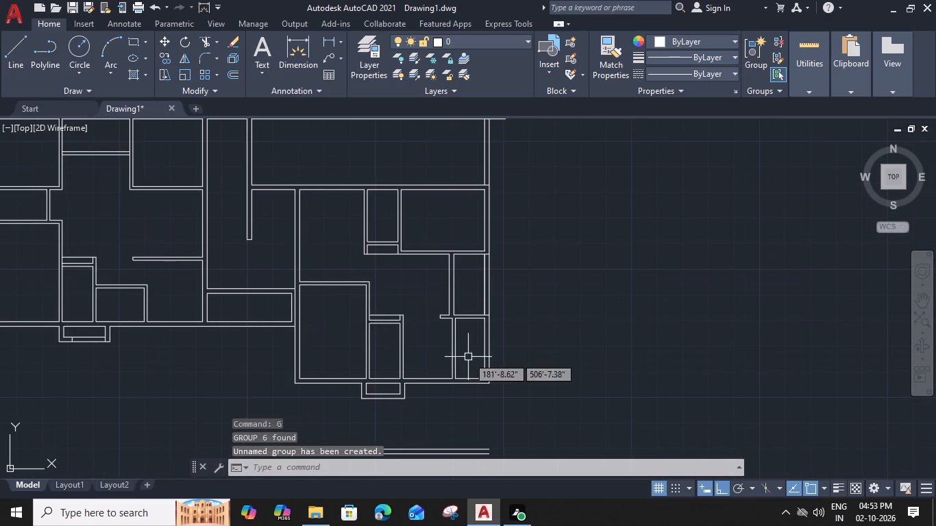
{"action": "middle_click_drag", "start_coordinate": [371, 212], "coordinate": [414, 275]}
{"action": "scroll", "coordinate": [408, 214], "scroll_direction": "up", "scroll_amount": 3}
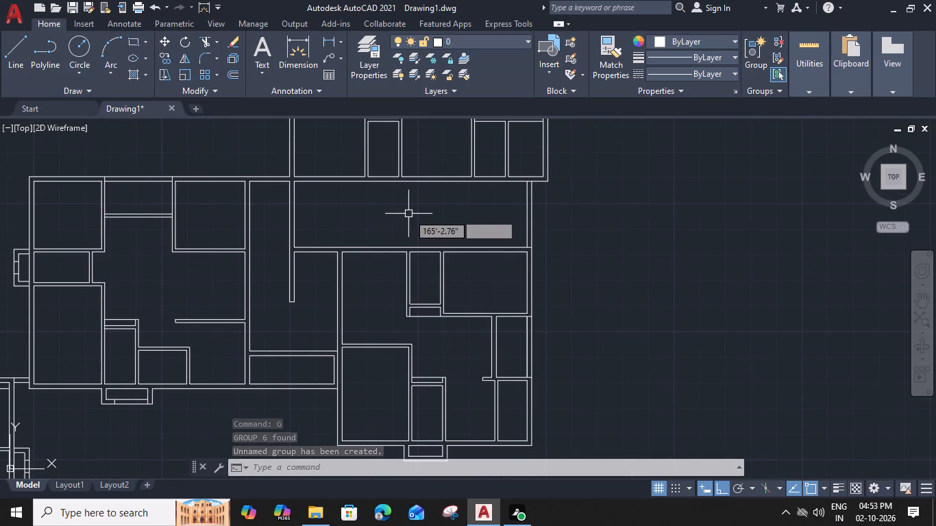
{"action": "key", "text": "l"}
{"action": "key", "text": "space"}
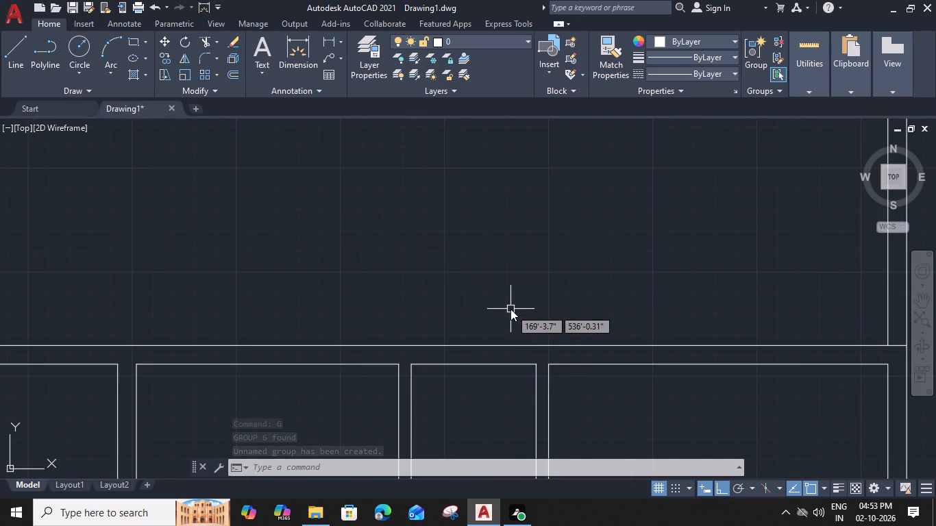
{"action": "left_click", "coordinate": [547, 347]}
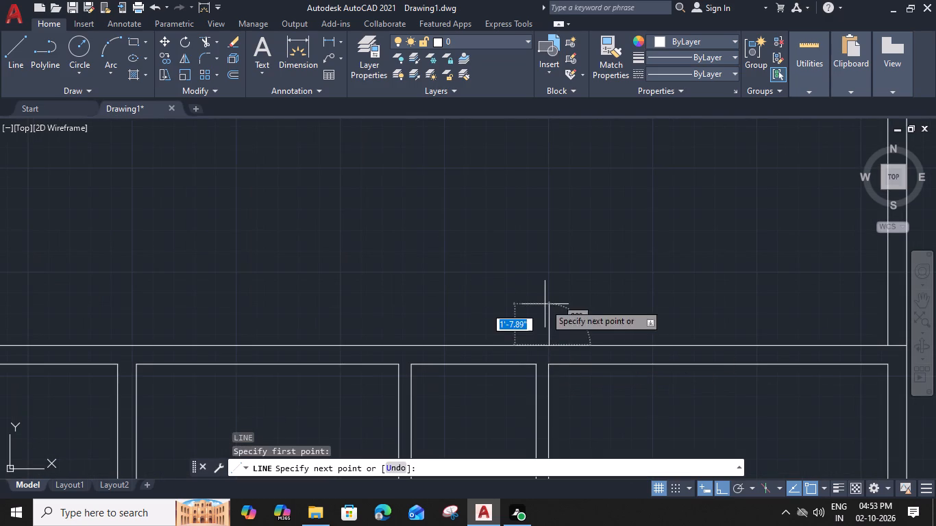
{"action": "type", "text": "1'9\""}
{"action": "key", "text": "Return"}
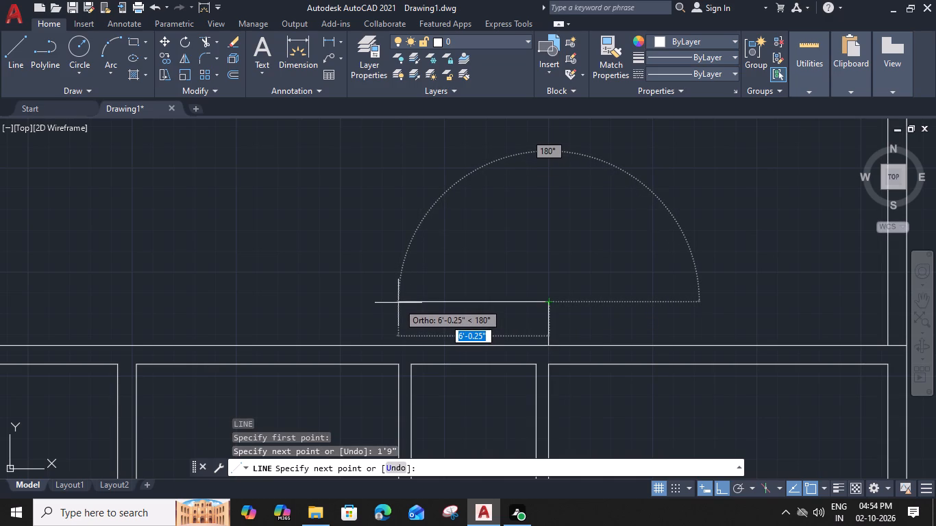
{"action": "left_click", "coordinate": [400, 303]}
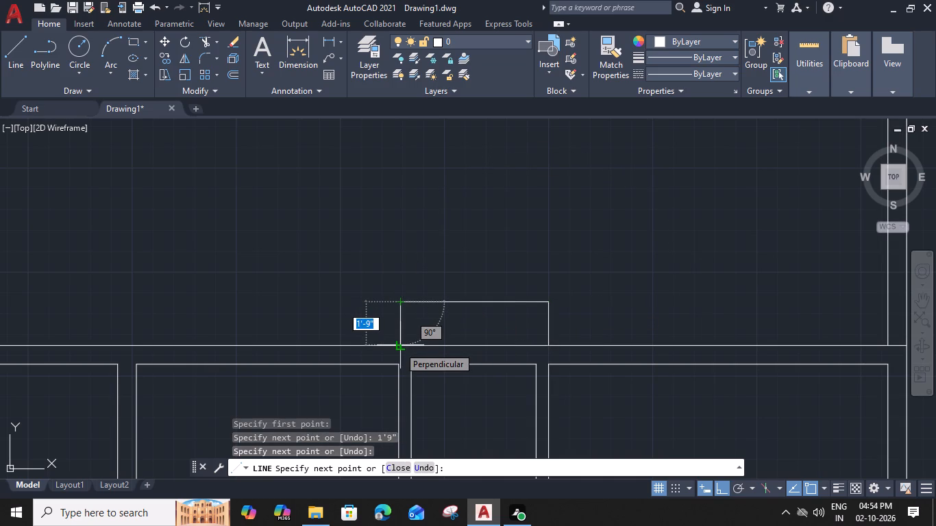
{"action": "left_click", "coordinate": [399, 348]}
{"action": "key", "text": "Escape"}
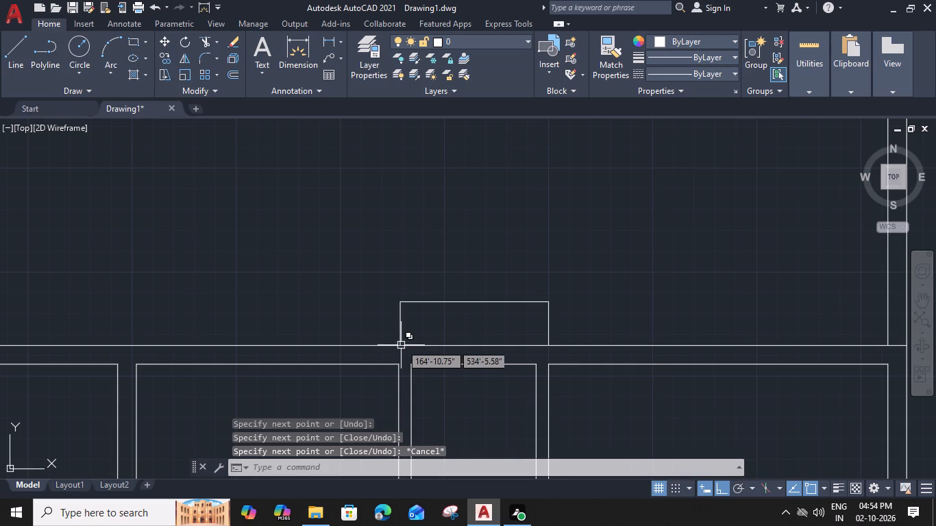
Move the new projection's left side line slightly left along the wall, and extend its top line to meet it.
{"action": "left_click", "coordinate": [400, 323]}
{"action": "type", "text": "M"}
{"action": "key", "text": "space"}
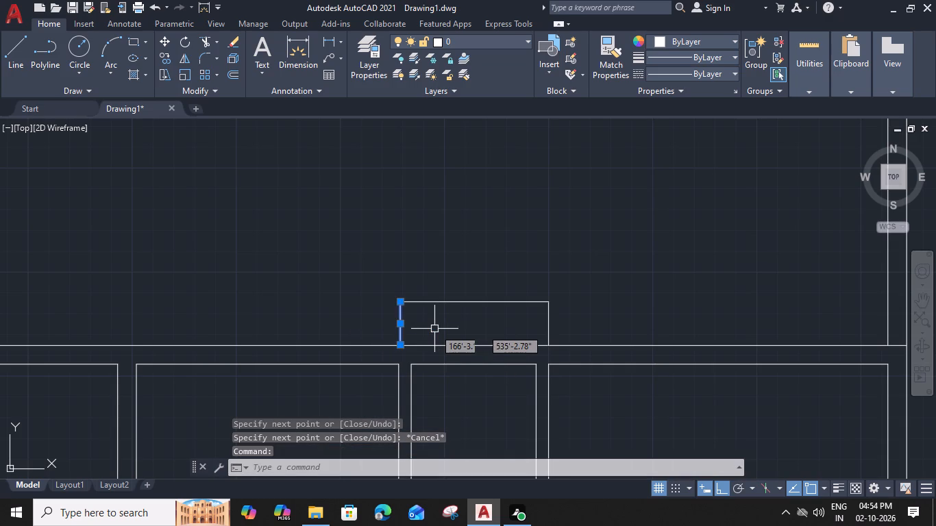
{"action": "scroll", "coordinate": [399, 346], "scroll_direction": "up", "scroll_amount": 3}
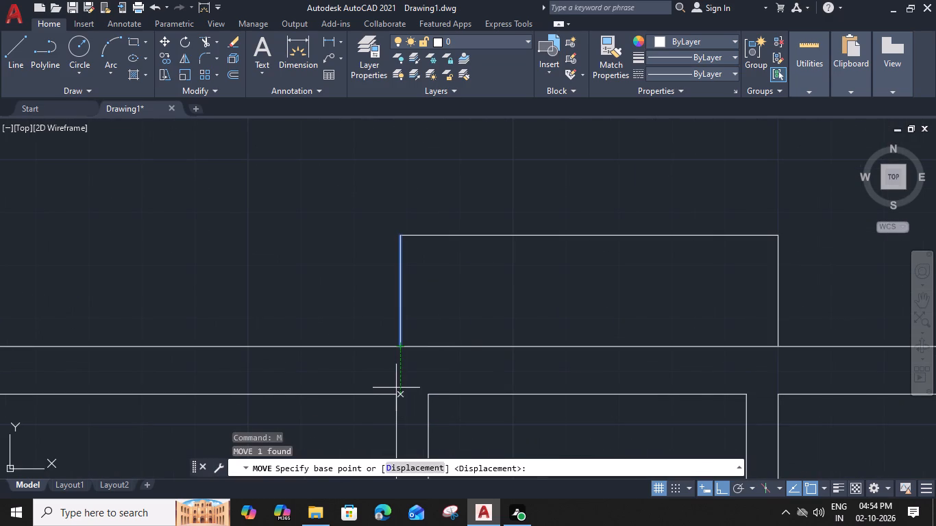
{"action": "left_click", "coordinate": [401, 350]}
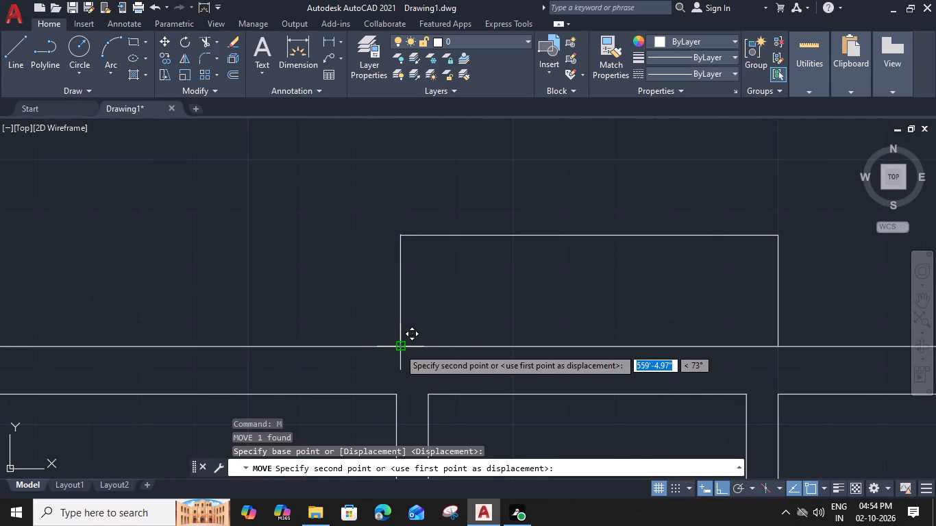
{"action": "left_click", "coordinate": [391, 348]}
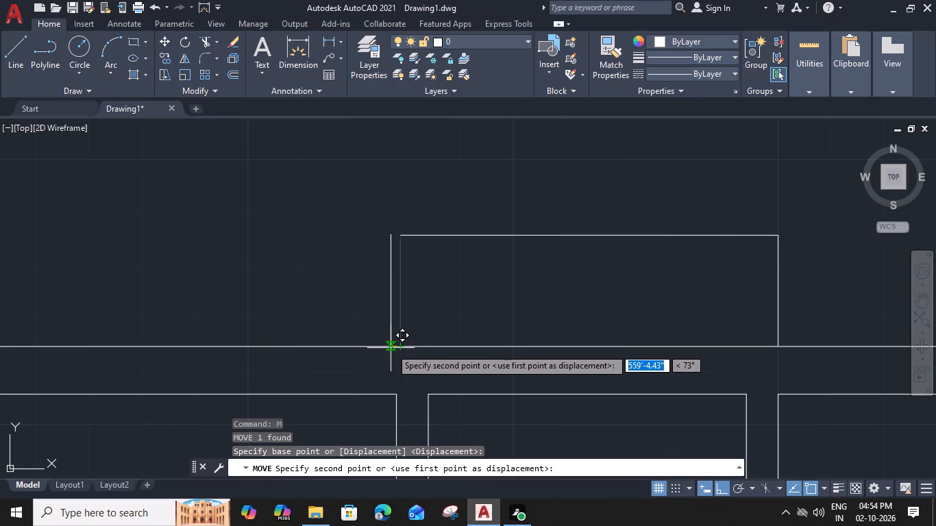
{"action": "type", "text": "EX"}
{"action": "key", "text": "space"}
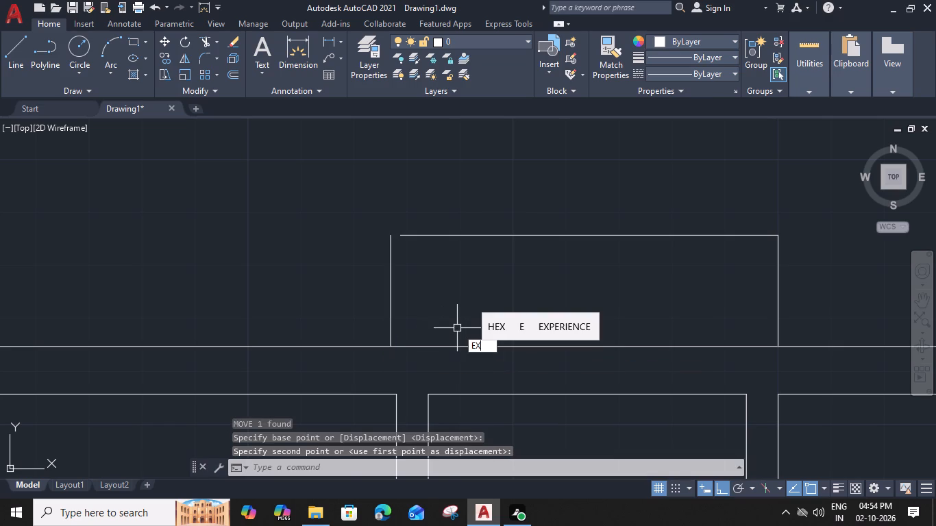
{"action": "left_click", "coordinate": [470, 238]}
{"action": "key", "text": "Escape"}
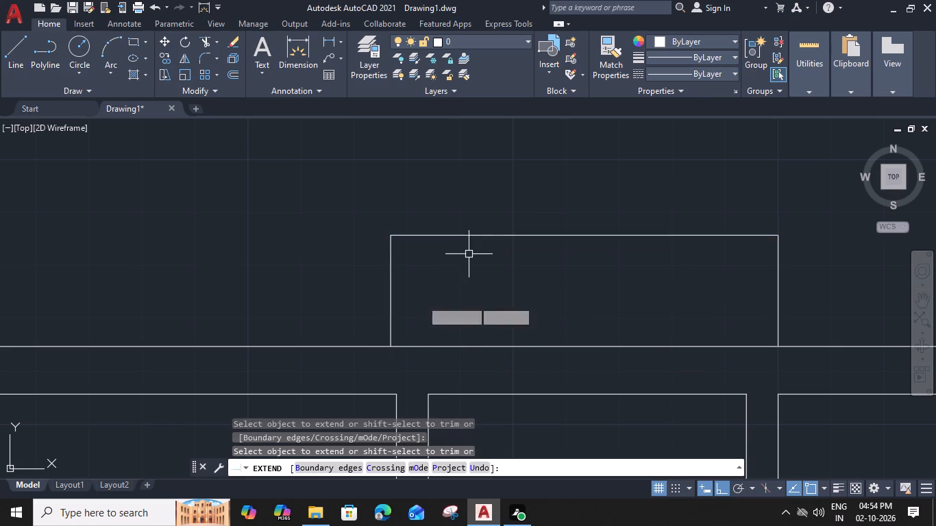
Offset the top projection's two side lines and top line 9" outward.
{"action": "left_click", "coordinate": [391, 308]}
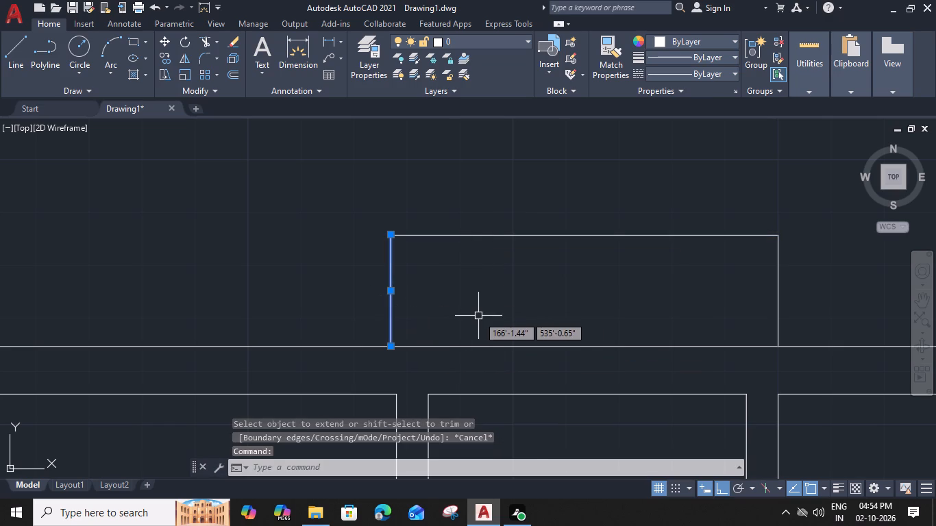
{"action": "key", "text": "o"}
{"action": "key", "text": "space"}
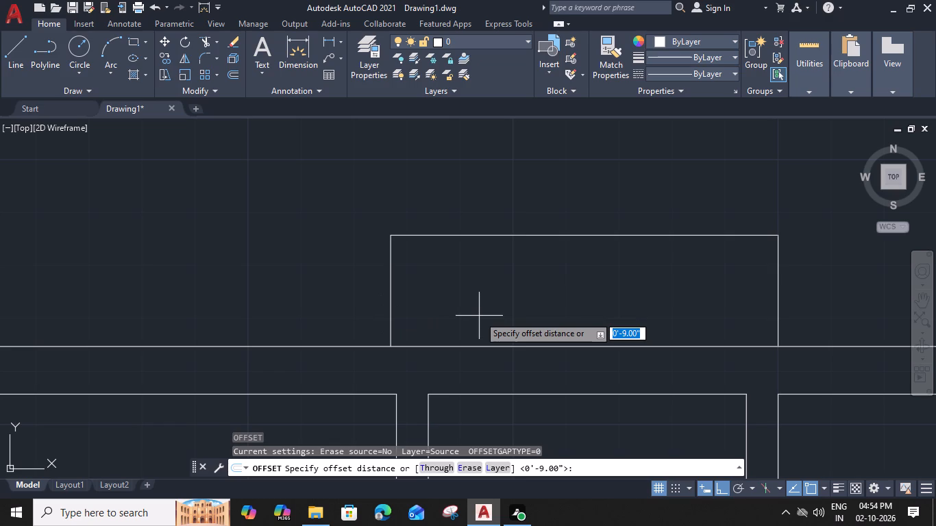
{"action": "type", "text": "9\""}
{"action": "key", "text": "Return"}
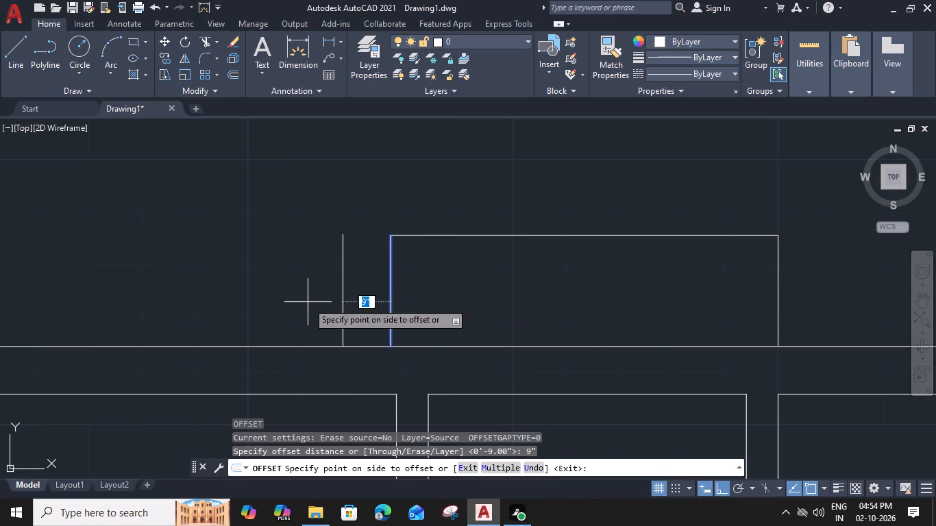
{"action": "left_click", "coordinate": [308, 302]}
{"action": "scroll", "coordinate": [526, 303], "scroll_direction": "down", "scroll_amount": 1}
{"action": "left_click", "coordinate": [685, 299]}
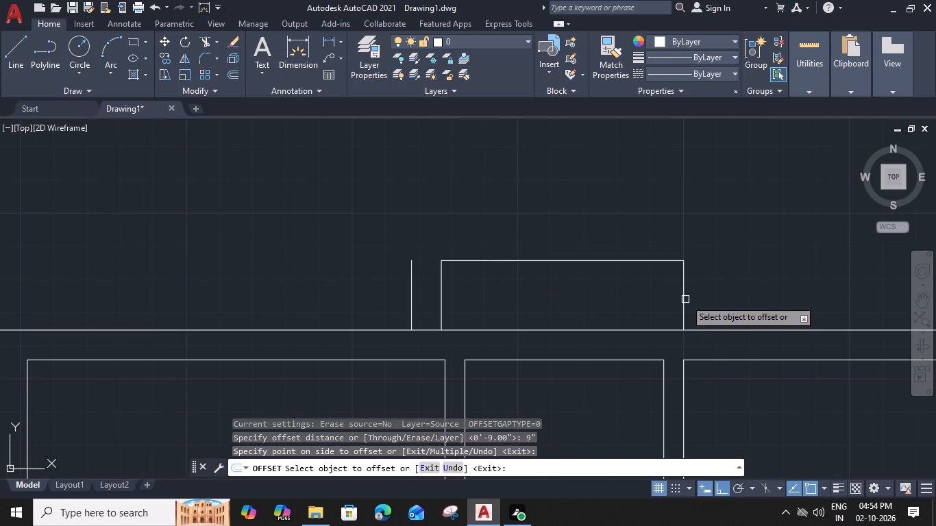
{"action": "left_click", "coordinate": [724, 298]}
{"action": "left_click", "coordinate": [601, 262]}
{"action": "left_click", "coordinate": [596, 222]}
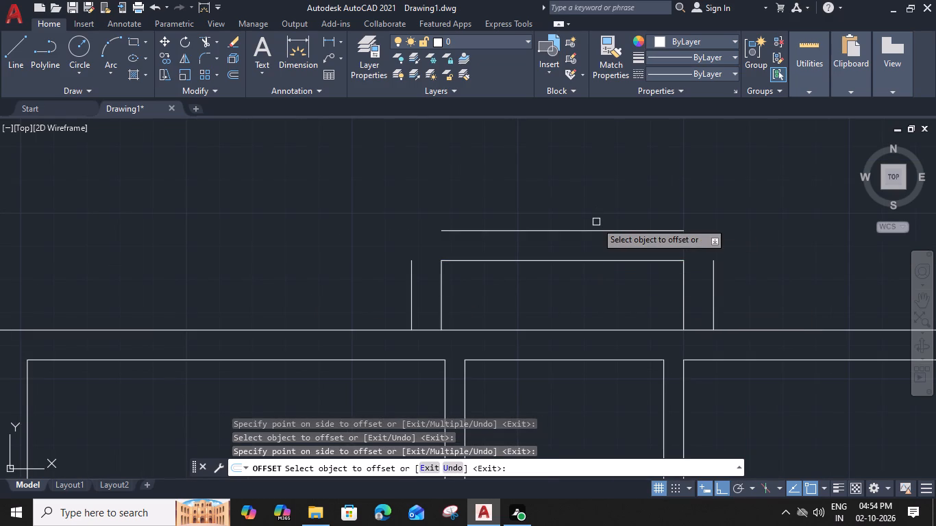
{"action": "key", "text": "Escape"}
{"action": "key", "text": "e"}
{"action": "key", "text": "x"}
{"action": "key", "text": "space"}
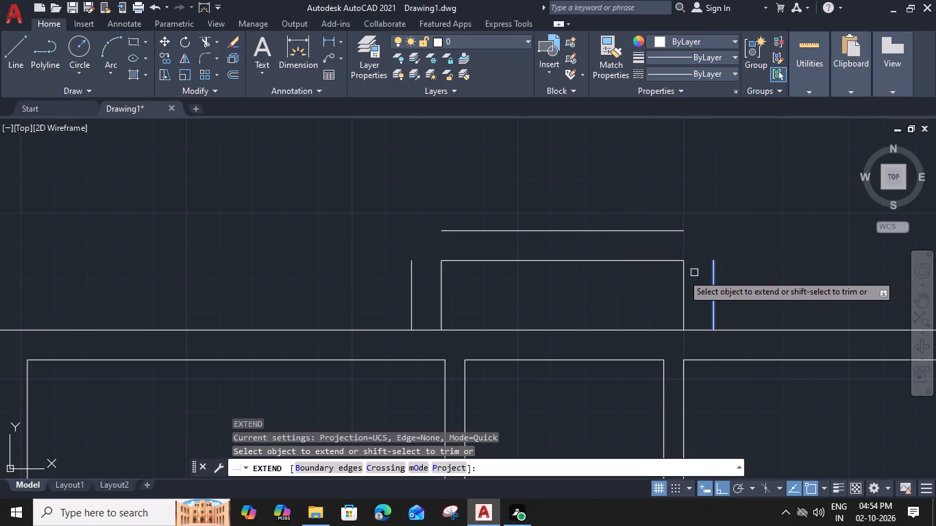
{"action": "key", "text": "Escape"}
Fillet the offset lines of the top projection with zero radius to close both outer corners.
{"action": "type", "text": "F"}
{"action": "key", "text": "space"}
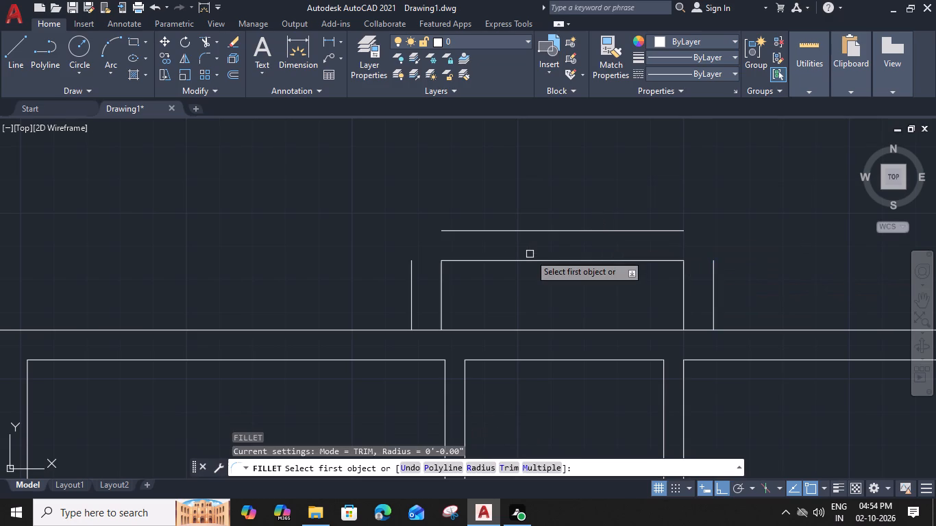
{"action": "type", "text": "M"}
{"action": "key", "text": "space"}
{"action": "left_click", "coordinate": [502, 229]}
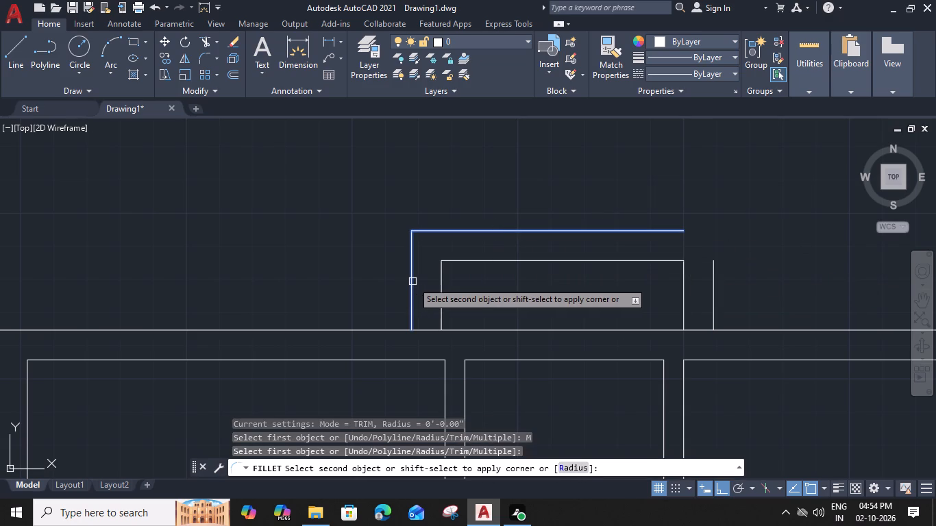
{"action": "left_click", "coordinate": [412, 281]}
{"action": "left_click", "coordinate": [716, 277]}
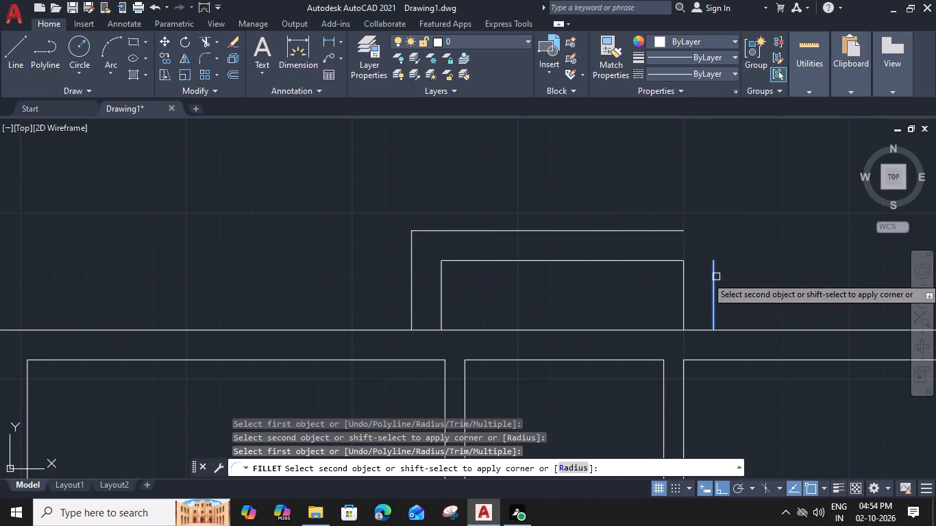
{"action": "left_click", "coordinate": [663, 232]}
{"action": "key", "text": "Escape"}
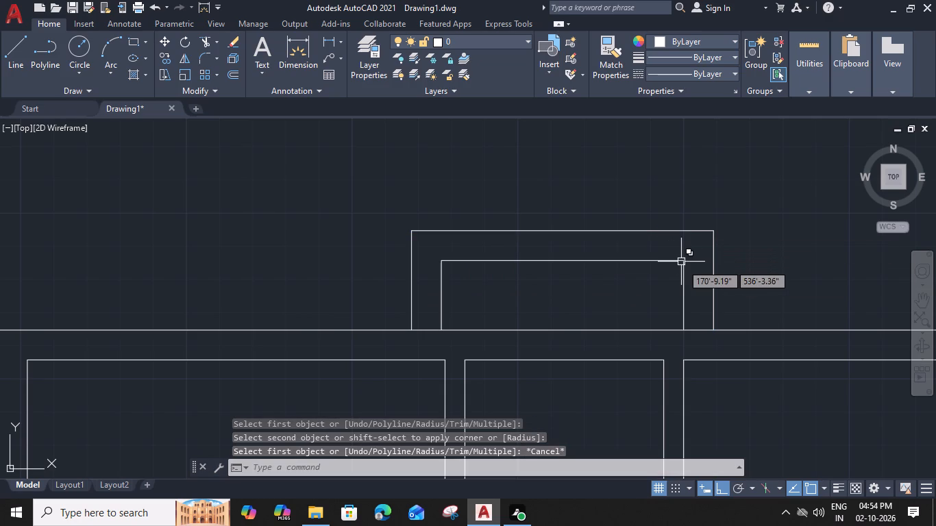
Draw a short line across the top projection's front wall thickness, near its right end.
{"action": "type", "text": "L"}
{"action": "key", "text": "space"}
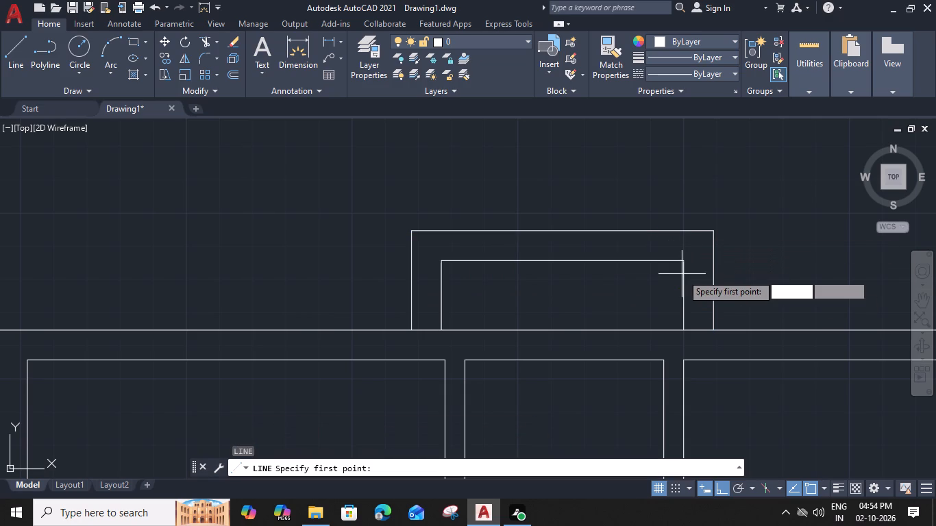
{"action": "left_click", "coordinate": [634, 262]}
{"action": "left_click", "coordinate": [635, 231]}
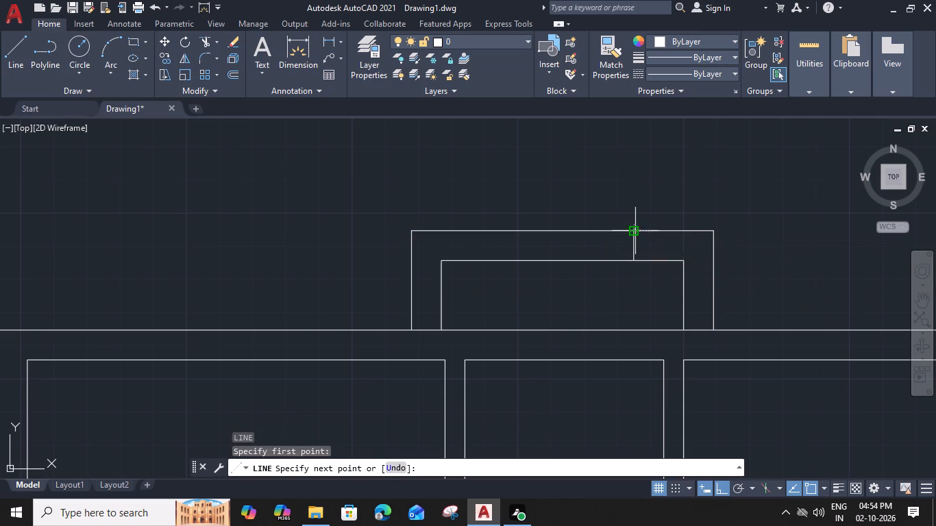
{"action": "key", "text": "Escape"}
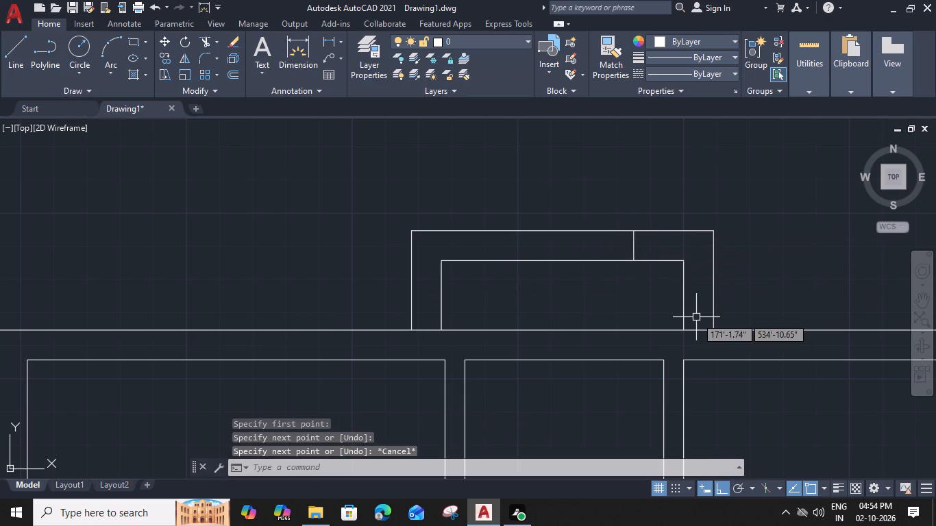
Trim the main wall's outer line between the inner and outer side lines at both ends of the top projection.
{"action": "type", "text": "TR"}
{"action": "key", "text": "space"}
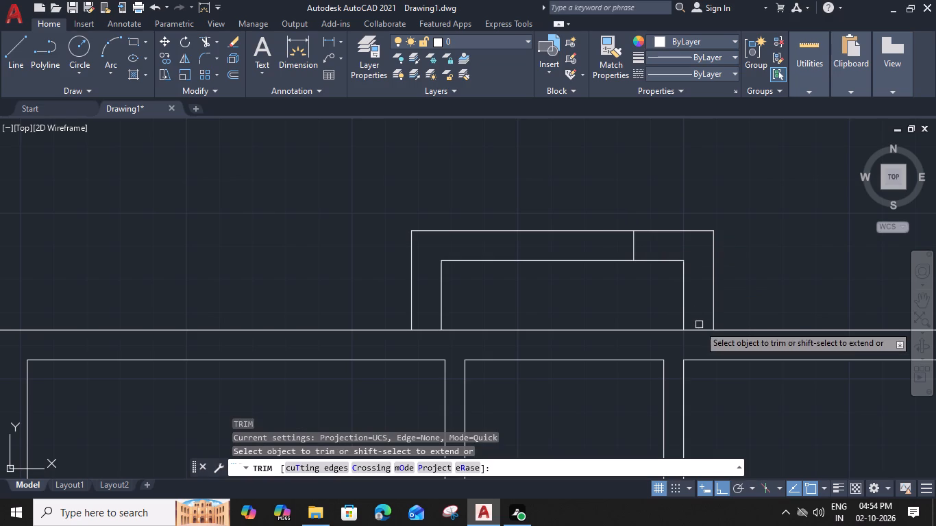
{"action": "left_click", "coordinate": [700, 329]}
{"action": "left_click", "coordinate": [431, 330]}
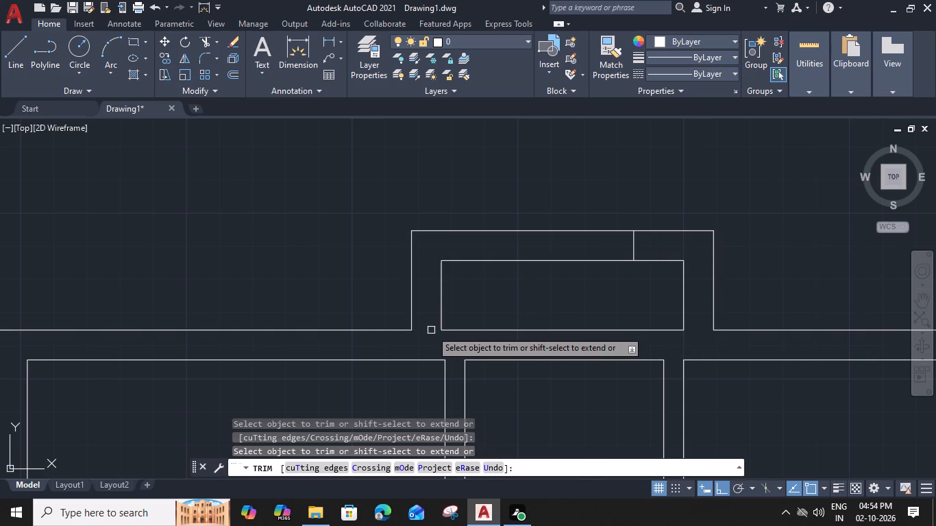
{"action": "scroll", "coordinate": [438, 333], "scroll_direction": "down", "scroll_amount": 1}
{"action": "middle_click_drag", "start_coordinate": [604, 349], "coordinate": [582, 169]}
{"action": "scroll", "coordinate": [574, 337], "scroll_direction": "down", "scroll_amount": 3}
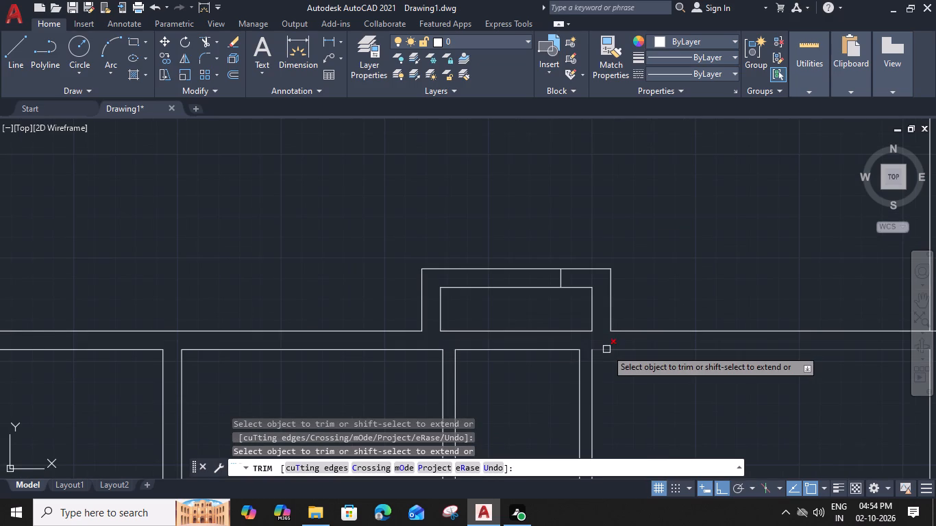
{"action": "middle_click_drag", "start_coordinate": [577, 351], "coordinate": [561, 247]}
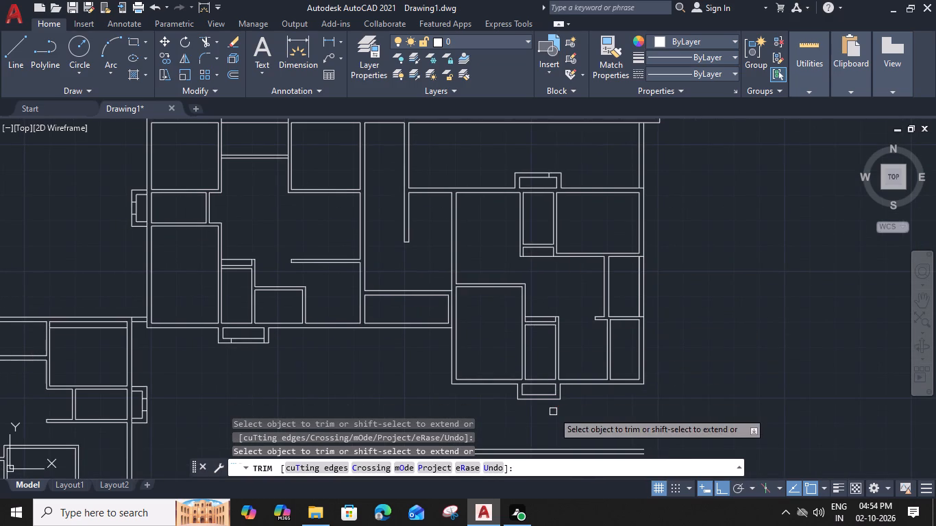
{"action": "key", "text": "Escape"}
Draw a short line across the front wall thickness of the lower right-hand unit's bottom projection, left of its middle.
{"action": "scroll", "coordinate": [527, 410], "scroll_direction": "up", "scroll_amount": 3}
{"action": "key", "text": "l"}
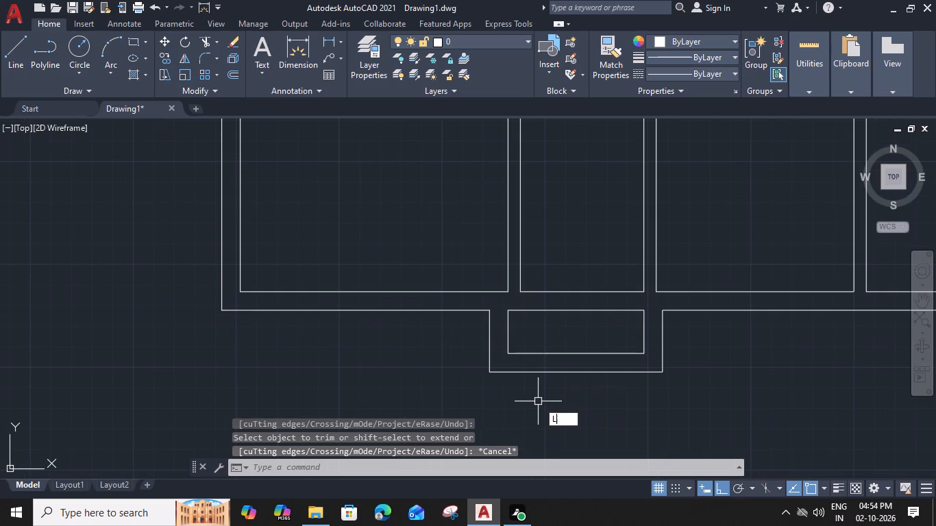
{"action": "key", "text": "space"}
{"action": "left_click", "coordinate": [555, 354]}
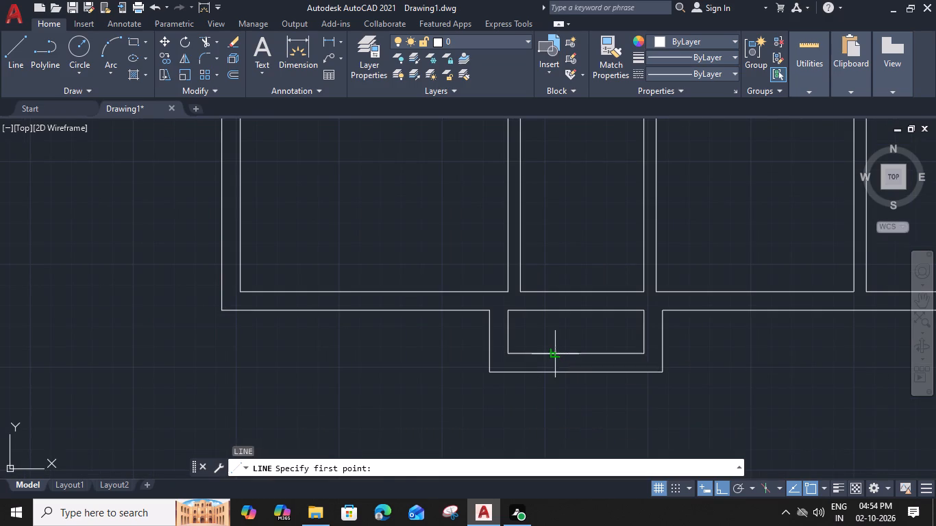
{"action": "left_click", "coordinate": [557, 377]}
{"action": "key", "text": "Escape"}
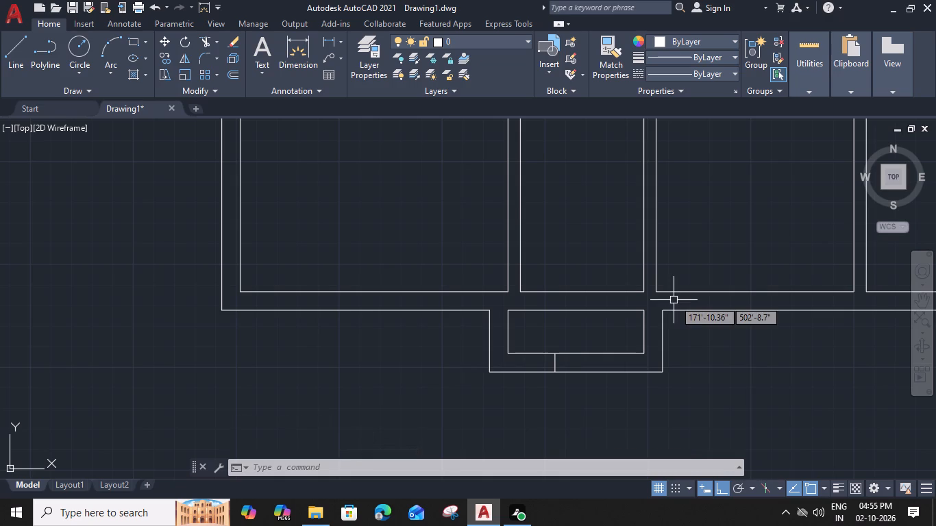
Extend the lower right-hand unit's left outer wall lines down to the double line below, and trim the inner line across the bottom wall's thickness.
{"action": "scroll", "coordinate": [676, 312], "scroll_direction": "down", "scroll_amount": 2}
{"action": "middle_click_drag", "start_coordinate": [671, 323], "coordinate": [608, 277]}
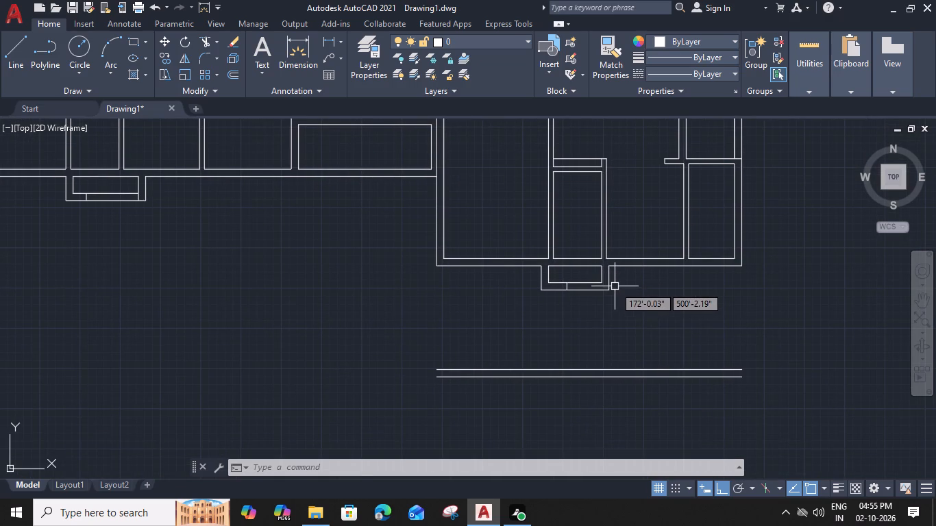
{"action": "middle_click_drag", "start_coordinate": [638, 350], "coordinate": [641, 306]}
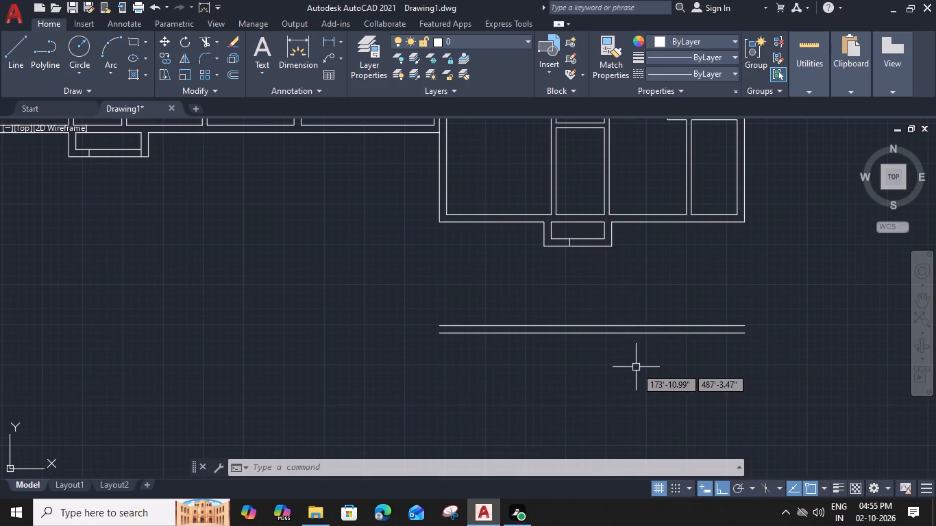
{"action": "type", "text": "EX"}
{"action": "key", "text": "space"}
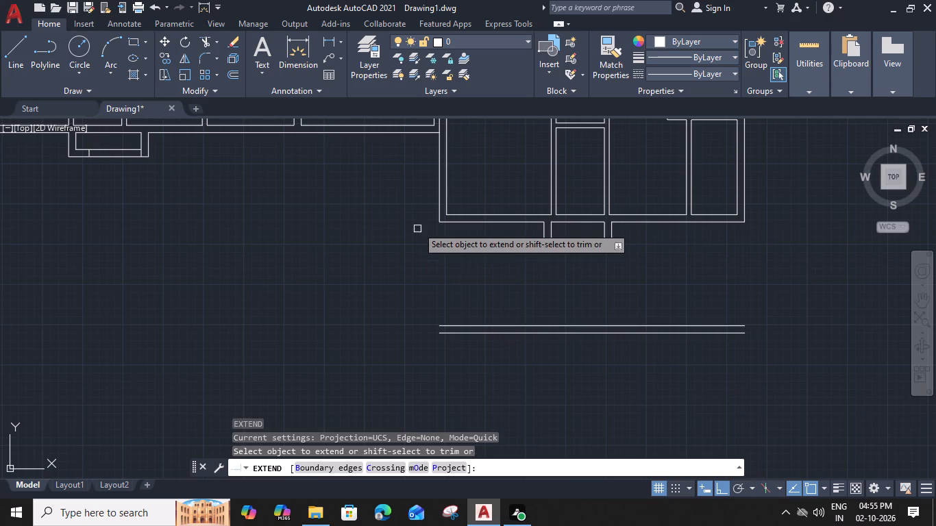
{"action": "left_click", "coordinate": [436, 210]}
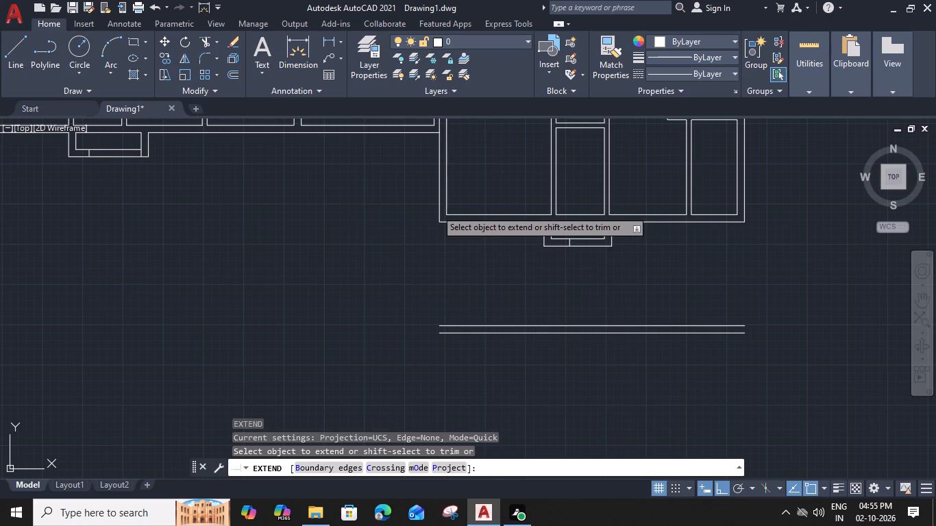
{"action": "left_click", "coordinate": [455, 203]}
{"action": "left_click", "coordinate": [448, 201]}
{"action": "left_click", "coordinate": [438, 262]}
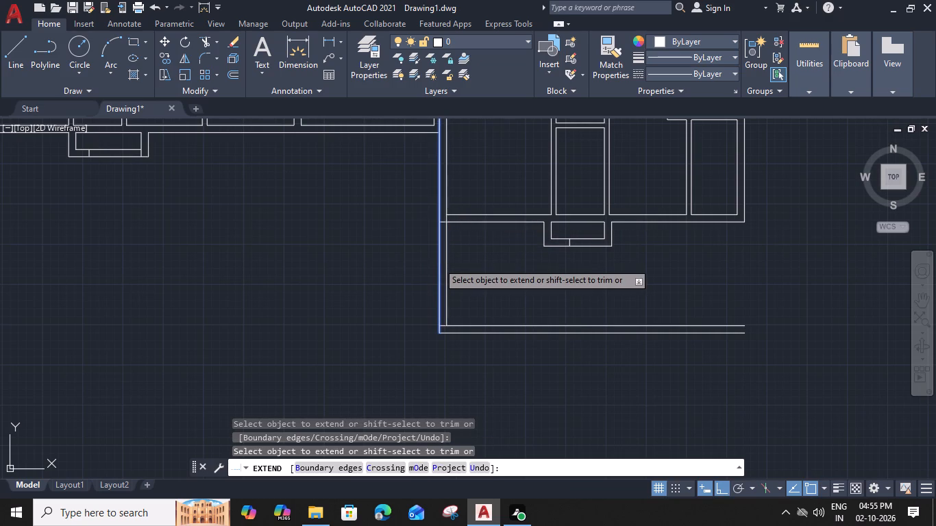
{"action": "scroll", "coordinate": [446, 219], "scroll_direction": "up", "scroll_amount": 2}
{"action": "left_click", "coordinate": [446, 218], "text": "shift"}
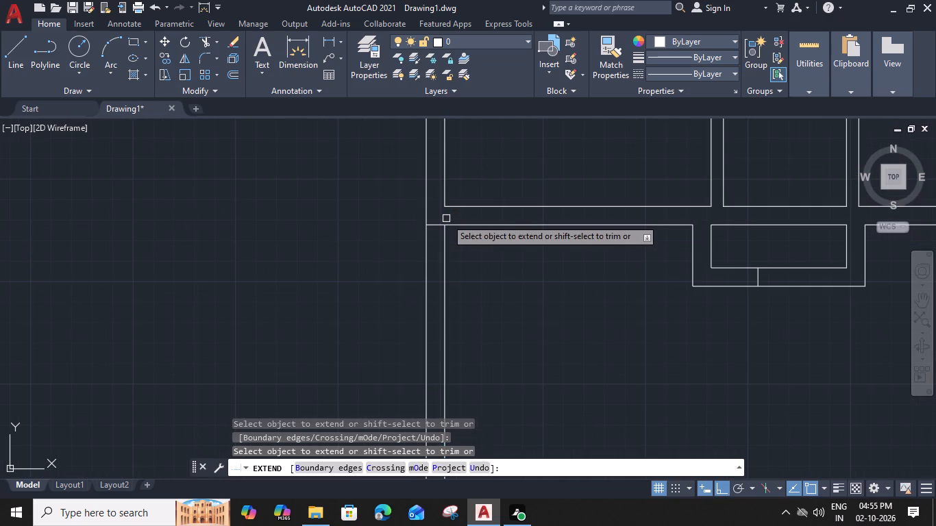
{"action": "scroll", "coordinate": [447, 219], "scroll_direction": "down", "scroll_amount": 2}
{"action": "scroll", "coordinate": [452, 327], "scroll_direction": "up", "scroll_amount": 2}
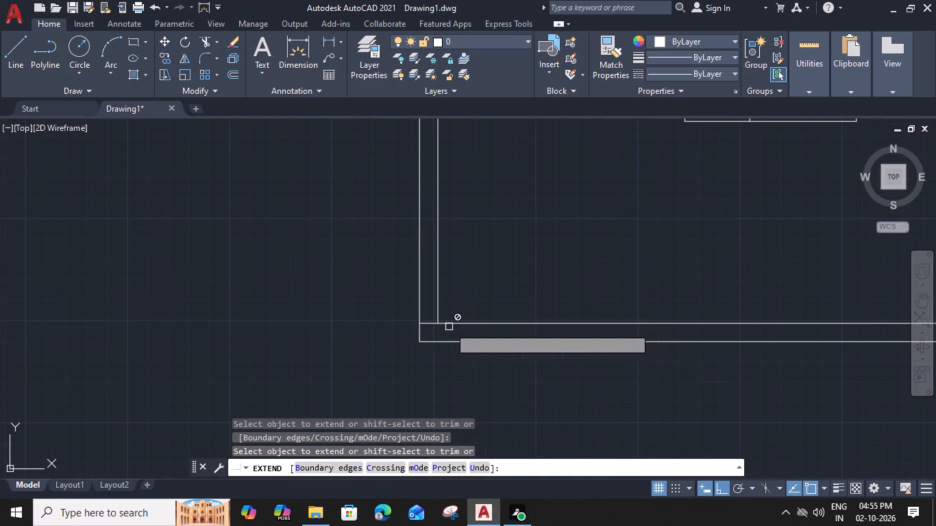
{"action": "scroll", "coordinate": [451, 328], "scroll_direction": "down", "scroll_amount": 2}
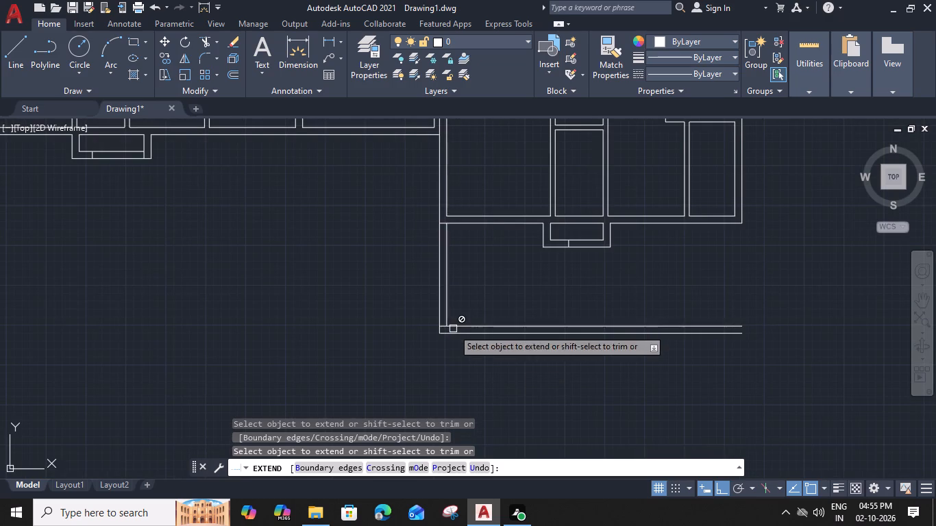
Extend the unit's right outer wall lines down to the same double line, closing the area below the unit.
{"action": "scroll", "coordinate": [586, 347], "scroll_direction": "down", "scroll_amount": 2}
{"action": "middle_click_drag", "start_coordinate": [591, 348], "coordinate": [563, 332]}
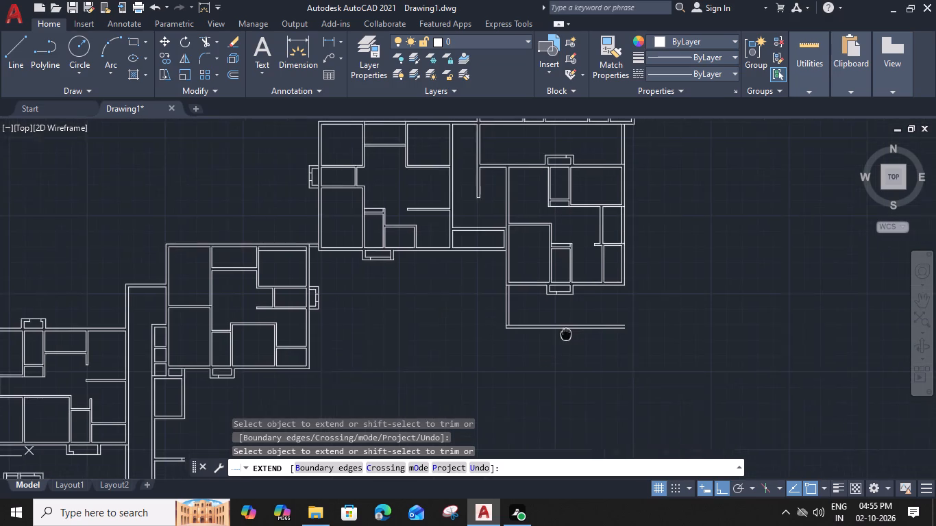
{"action": "middle_click_drag", "start_coordinate": [563, 332], "coordinate": [546, 323]}
{"action": "left_click", "coordinate": [606, 242]}
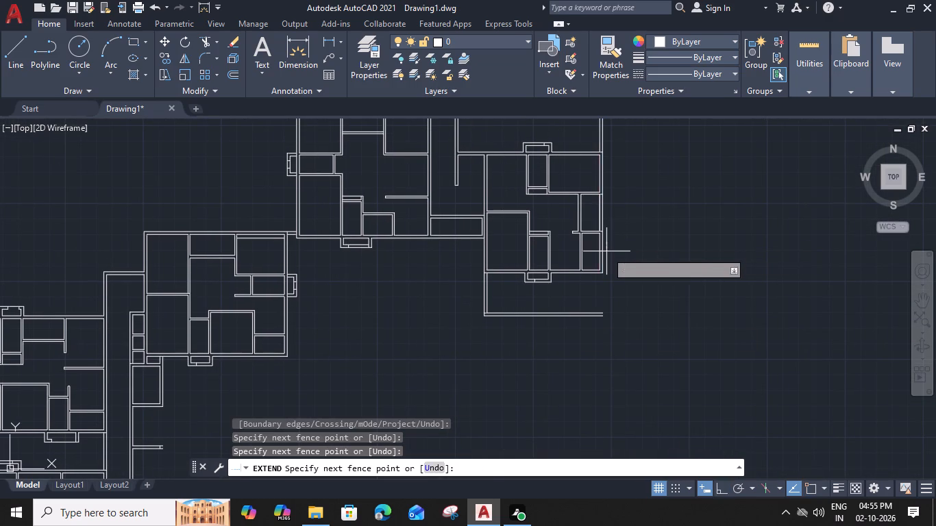
{"action": "left_click", "coordinate": [600, 253]}
{"action": "left_click", "coordinate": [607, 252]}
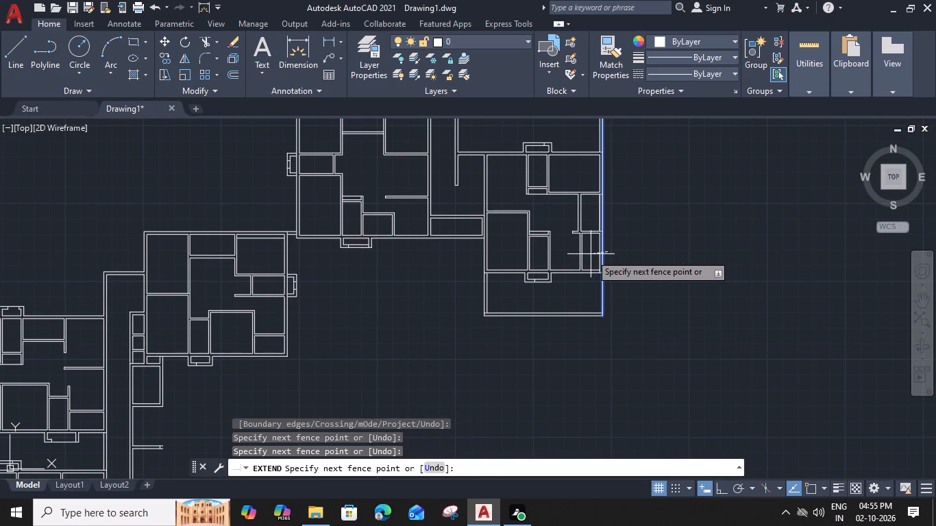
{"action": "left_click", "coordinate": [590, 255]}
{"action": "scroll", "coordinate": [600, 321], "scroll_direction": "up", "scroll_amount": 3}
{"action": "scroll", "coordinate": [604, 289], "scroll_direction": "down", "scroll_amount": 2}
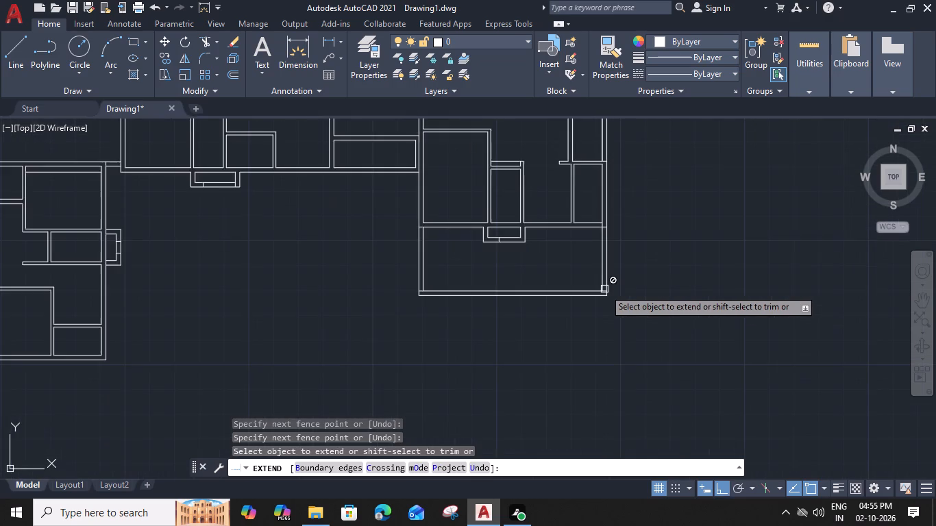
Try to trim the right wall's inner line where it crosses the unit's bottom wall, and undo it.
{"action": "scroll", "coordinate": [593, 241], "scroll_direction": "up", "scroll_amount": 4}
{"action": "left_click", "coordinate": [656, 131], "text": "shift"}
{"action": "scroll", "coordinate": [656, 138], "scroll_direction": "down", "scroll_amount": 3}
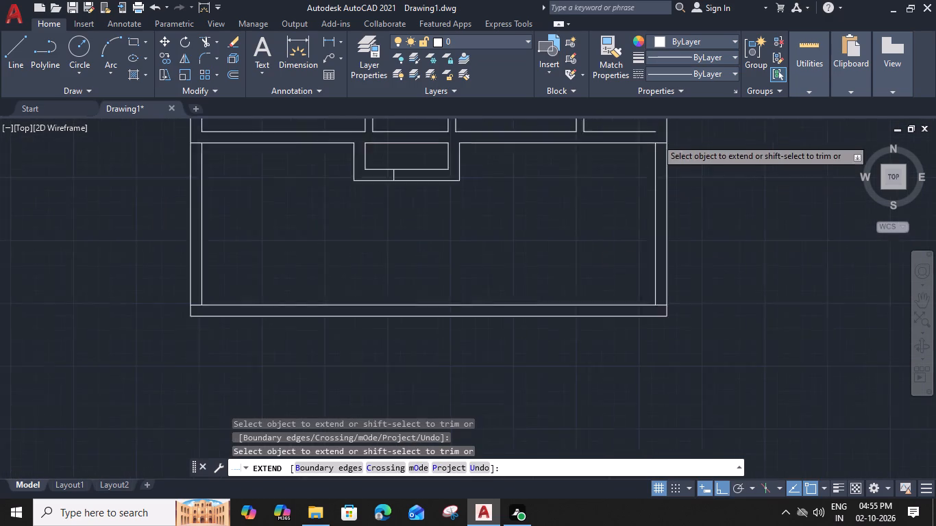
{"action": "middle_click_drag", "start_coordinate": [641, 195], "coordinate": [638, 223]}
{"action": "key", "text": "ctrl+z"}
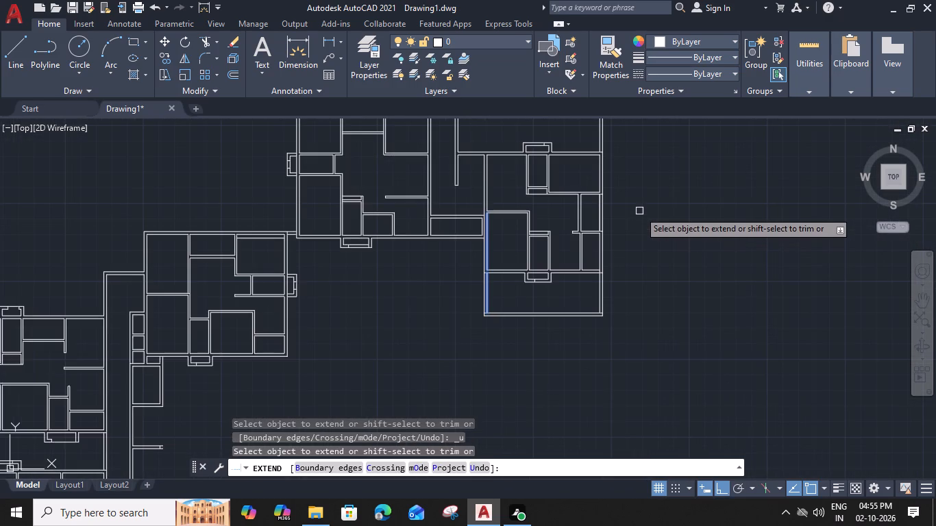
Trim the right wall's inner line where it crosses the thickness of the unit's bottom wall.
{"action": "scroll", "coordinate": [595, 266], "scroll_direction": "up", "scroll_amount": 3}
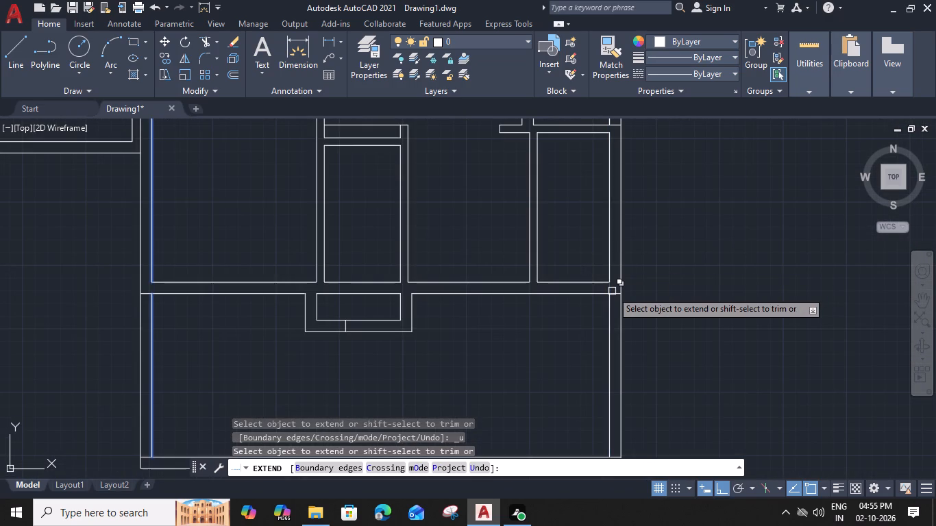
{"action": "left_click", "coordinate": [612, 286], "text": "shift"}
{"action": "scroll", "coordinate": [612, 286], "scroll_direction": "down", "scroll_amount": 2}
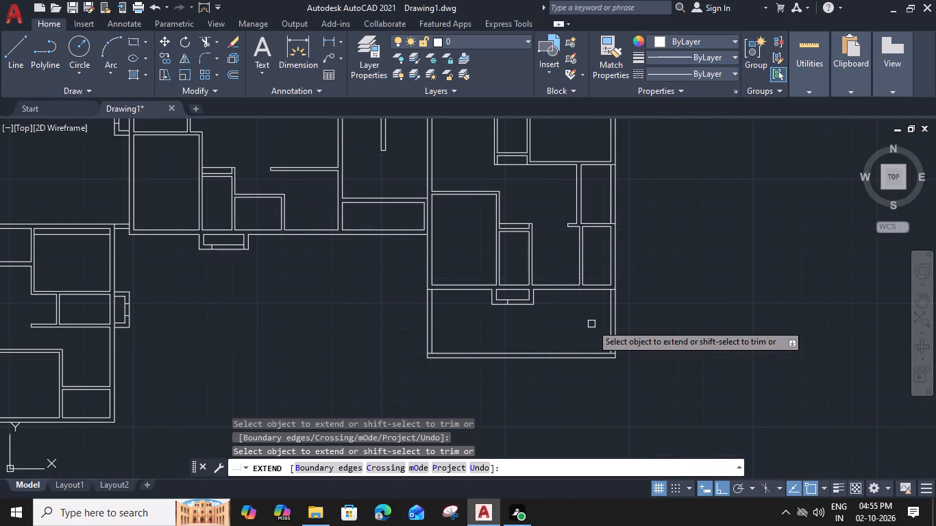
{"action": "key", "text": "Escape"}
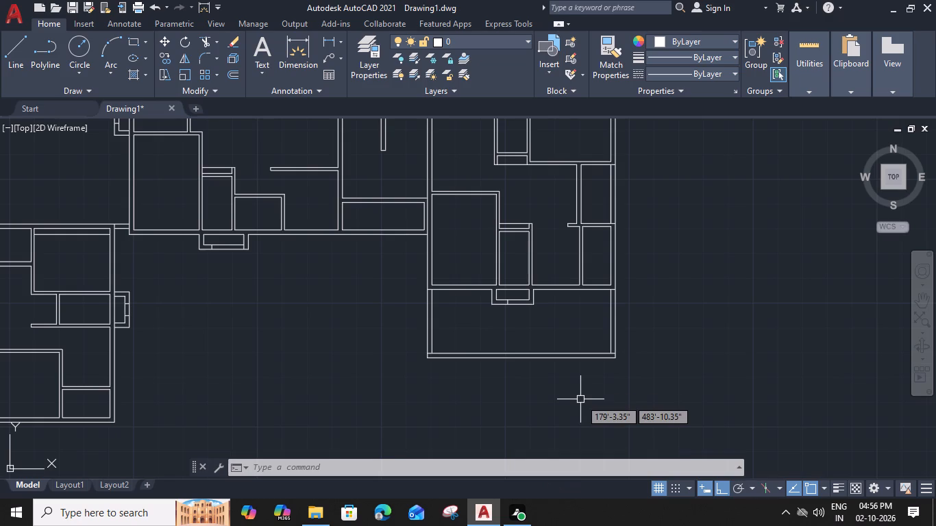
Offset the outer bottom line of the newly enclosed area 15' downward.
{"action": "scroll", "coordinate": [513, 349], "scroll_direction": "up", "scroll_amount": 2}
{"action": "middle_click_drag", "start_coordinate": [517, 353], "coordinate": [514, 275]}
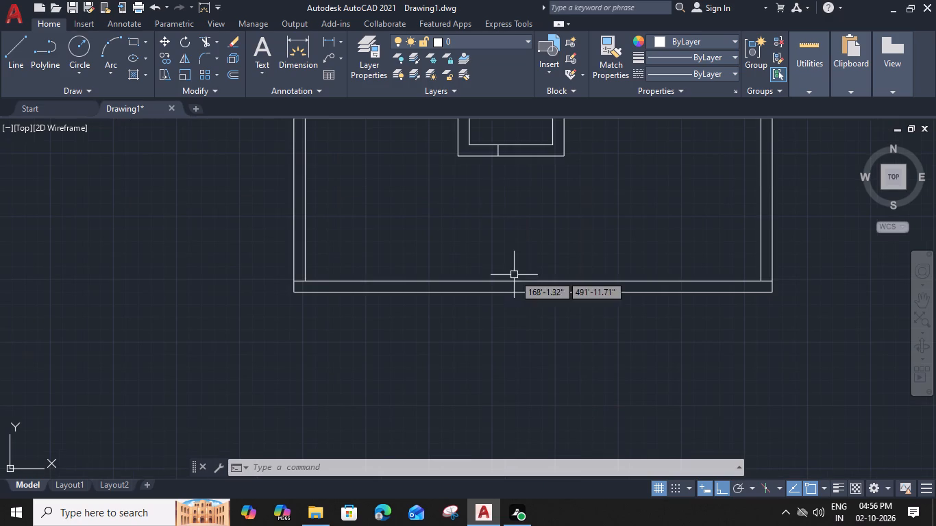
{"action": "left_click", "coordinate": [524, 292]}
{"action": "key", "text": "o"}
{"action": "key", "text": "space"}
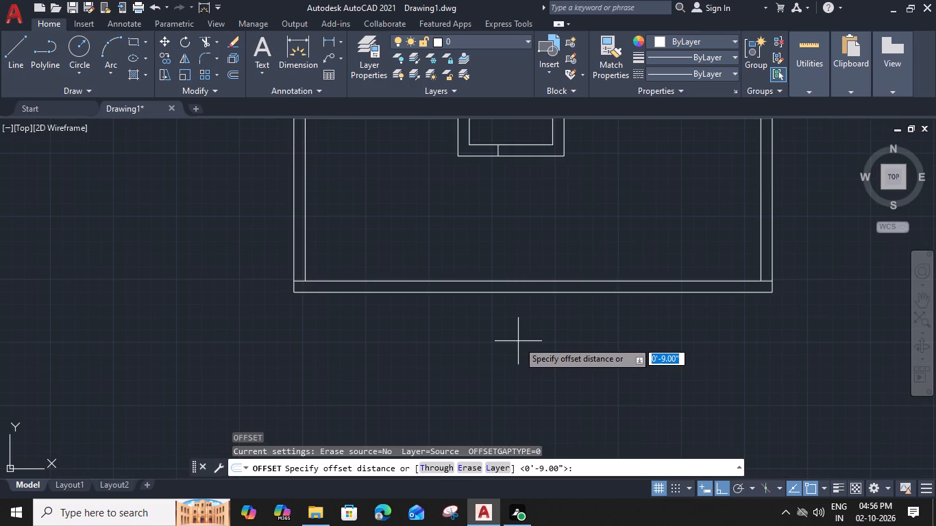
{"action": "type", "text": "15'"}
{"action": "key", "text": "space"}
{"action": "scroll", "coordinate": [518, 341], "scroll_direction": "down", "scroll_amount": 1}
{"action": "middle_click_drag", "start_coordinate": [518, 330], "coordinate": [517, 251]}
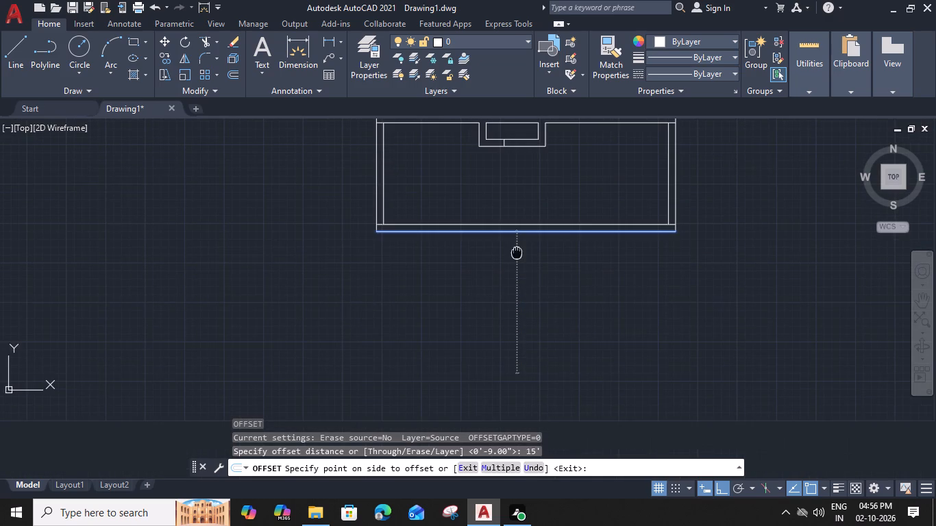
{"action": "left_click", "coordinate": [519, 303]}
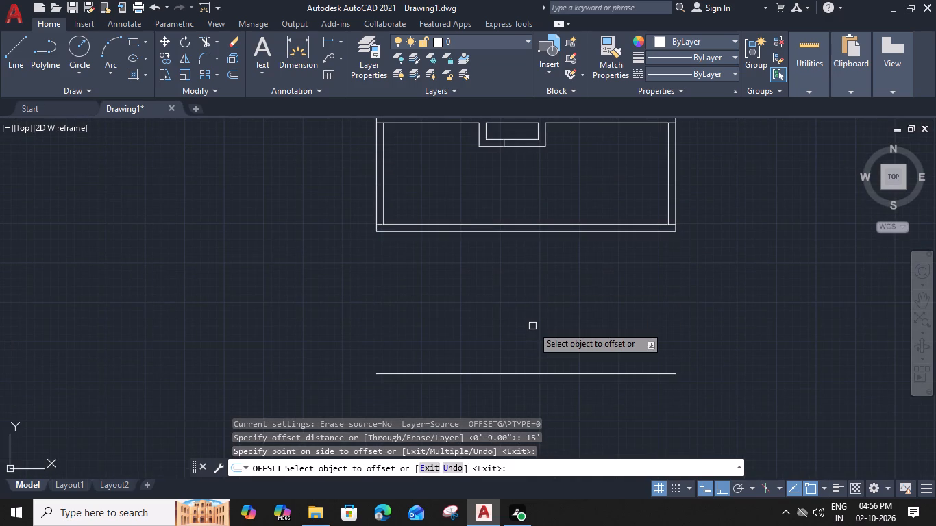
Offset the new horizontal line below the enclosed area 6" downward to form a double-line wall.
{"action": "left_click", "coordinate": [545, 372]}
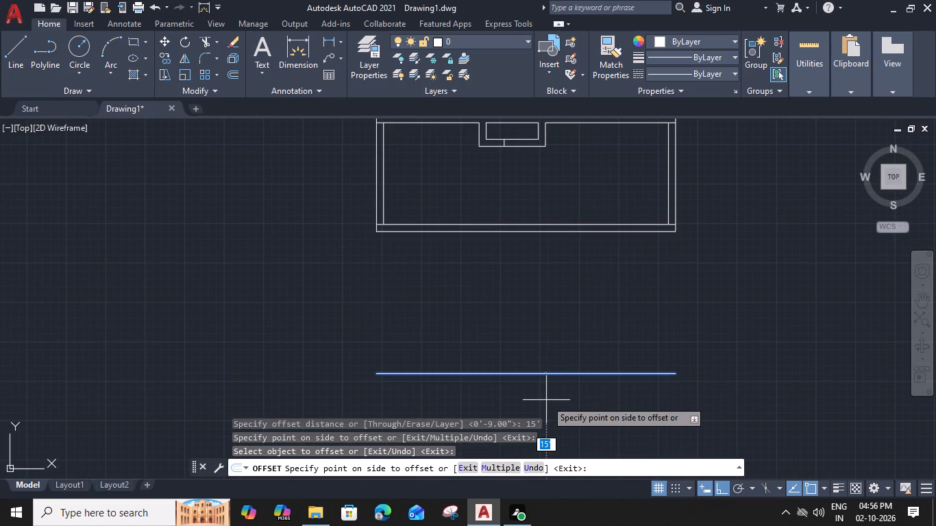
{"action": "key", "text": "6"}
{"action": "key", "text": "shift+quotedbl"}
{"action": "key", "text": "Return"}
Offset the lower line of the new 6" wall 15'3" downward.
{"action": "middle_click_drag", "start_coordinate": [547, 396], "coordinate": [549, 380]}
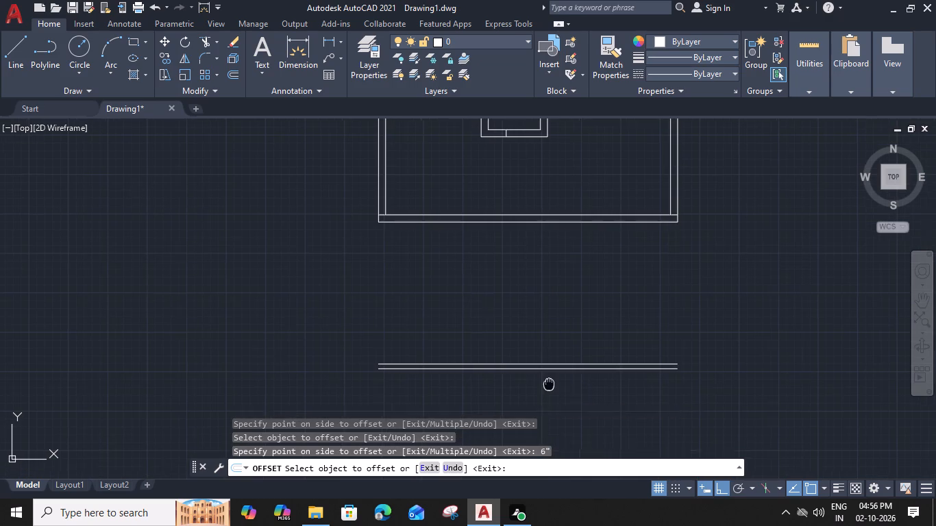
{"action": "middle_click_drag", "start_coordinate": [549, 380], "coordinate": [545, 276]}
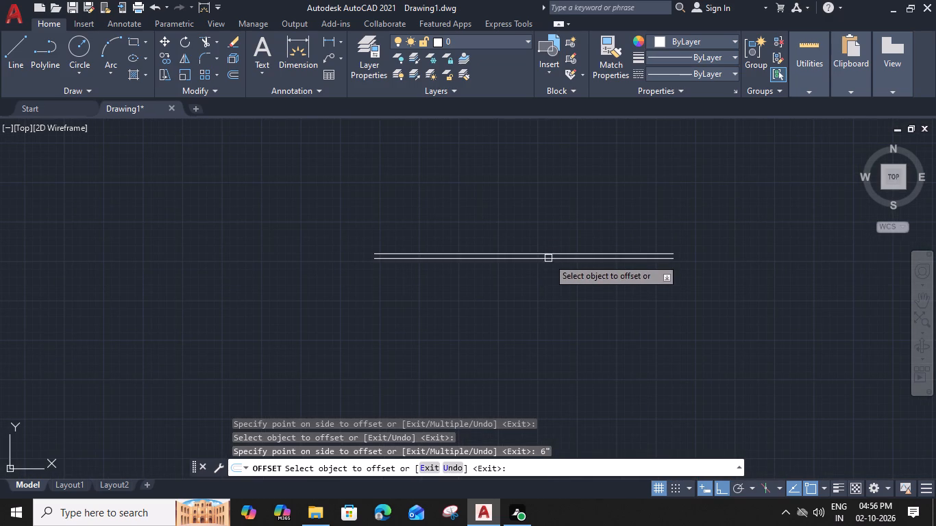
{"action": "left_click", "coordinate": [548, 258]}
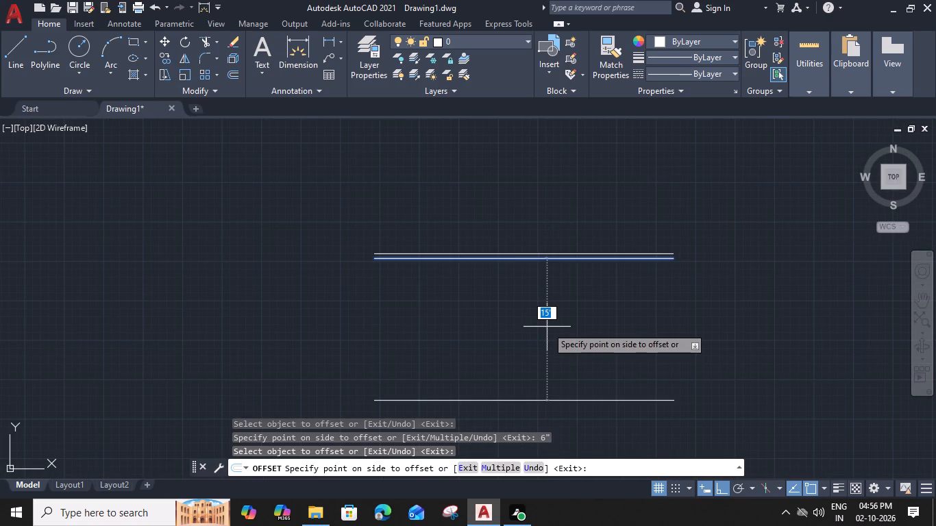
{"action": "type", "text": "15'3\""}
{"action": "key", "text": "Return"}
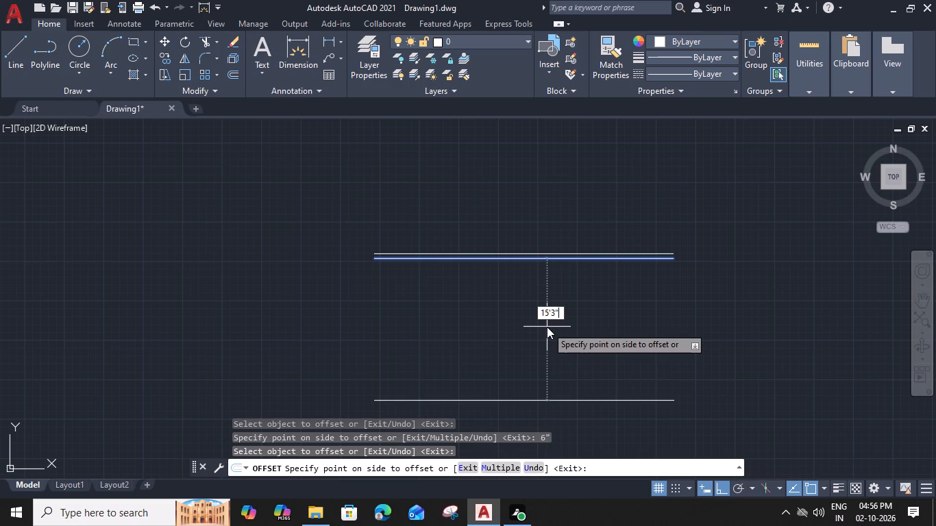
Offset the lowest horizontal line 9" downward to form the bottom double-line wall, and end the Offset command.
{"action": "middle_click_drag", "start_coordinate": [547, 327], "coordinate": [543, 250]}
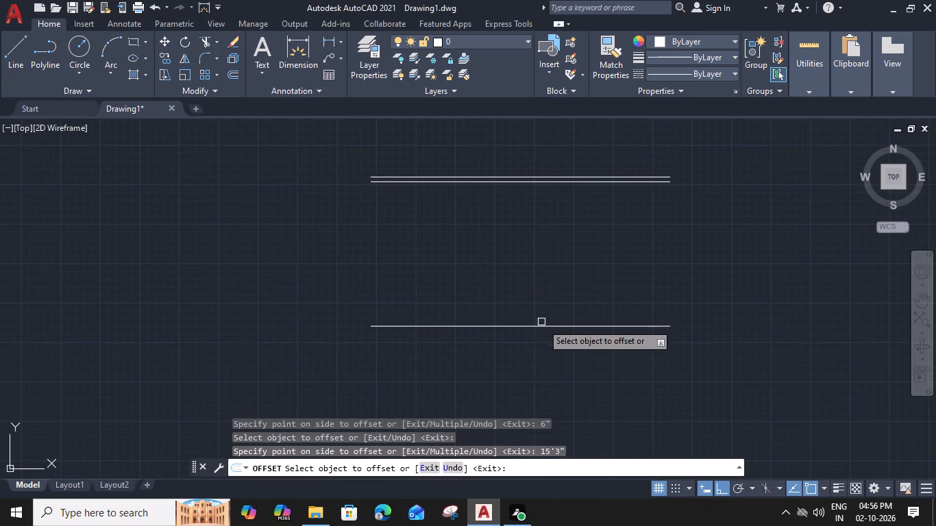
{"action": "left_click", "coordinate": [545, 327]}
{"action": "key", "text": "9"}
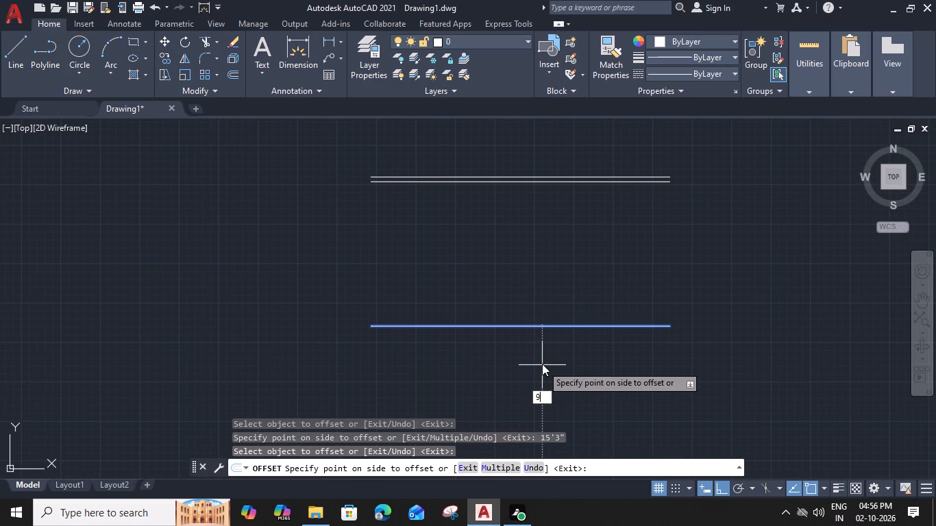
{"action": "key", "text": "shift+quotedbl"}
{"action": "key", "text": "Return"}
{"action": "key", "text": "Escape"}
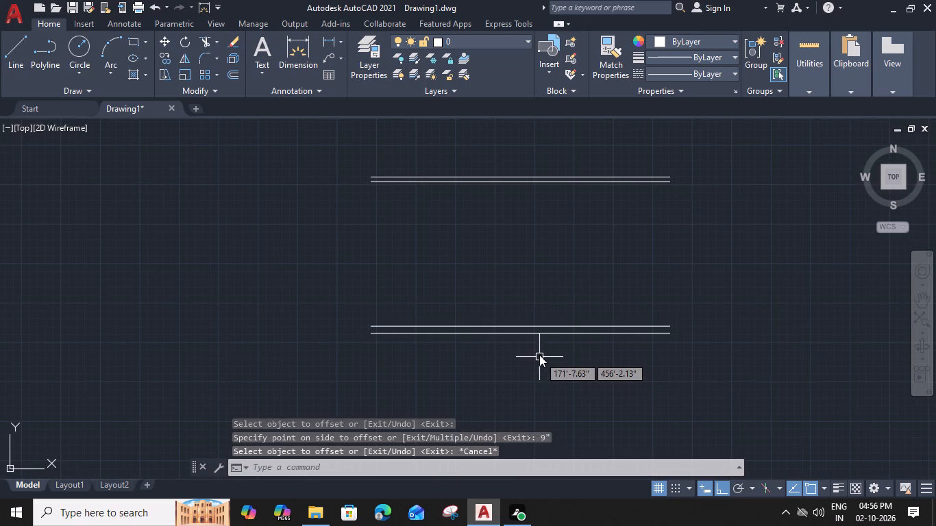
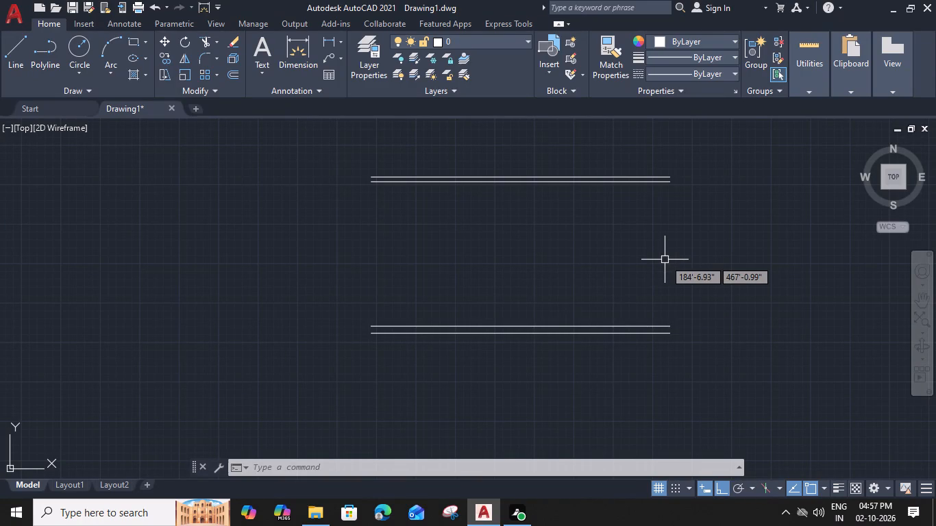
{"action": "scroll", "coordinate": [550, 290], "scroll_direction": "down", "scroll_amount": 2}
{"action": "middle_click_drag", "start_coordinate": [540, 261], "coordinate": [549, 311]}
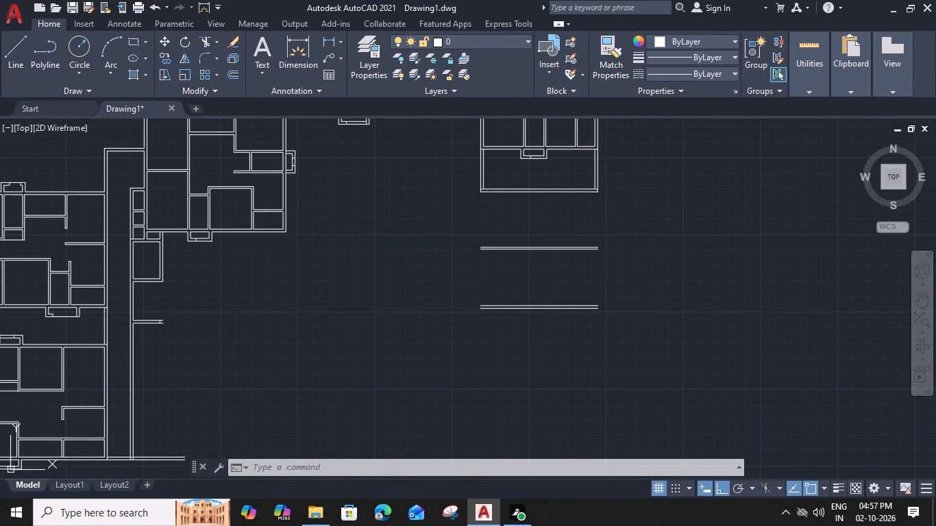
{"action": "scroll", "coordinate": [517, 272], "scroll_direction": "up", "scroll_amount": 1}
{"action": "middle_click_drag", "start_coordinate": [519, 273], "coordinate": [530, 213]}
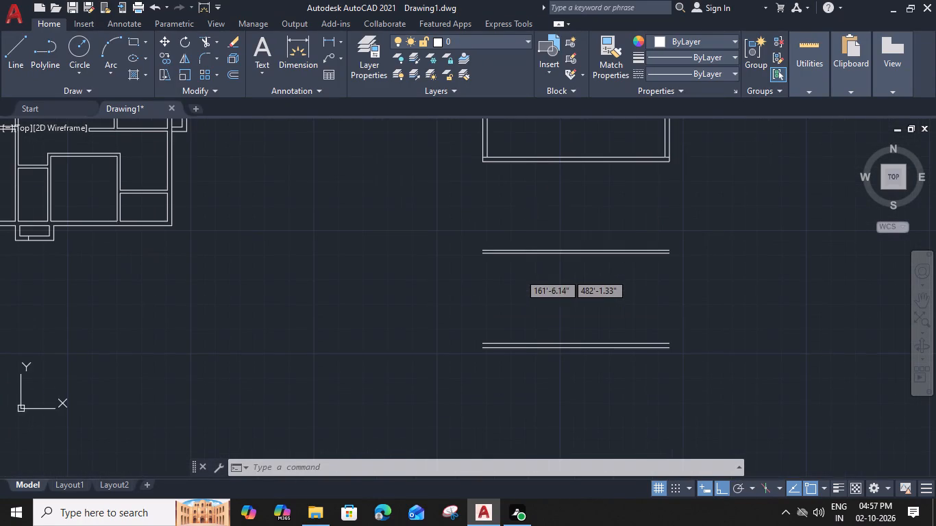
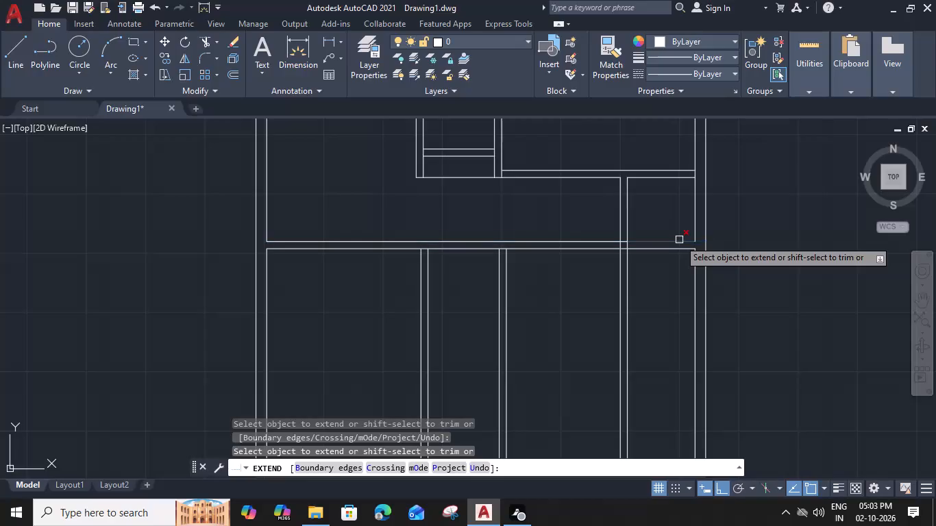
Trim both lines of the long horizontal wall across the narrow bay beside the right outer wall.
{"action": "left_click", "coordinate": [679, 240], "text": "shift"}
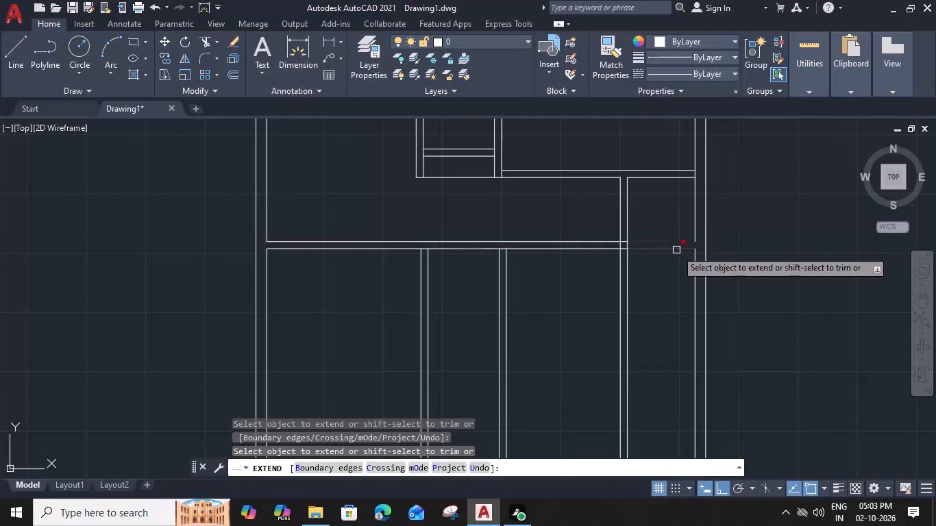
{"action": "left_click", "coordinate": [676, 250], "text": "shift"}
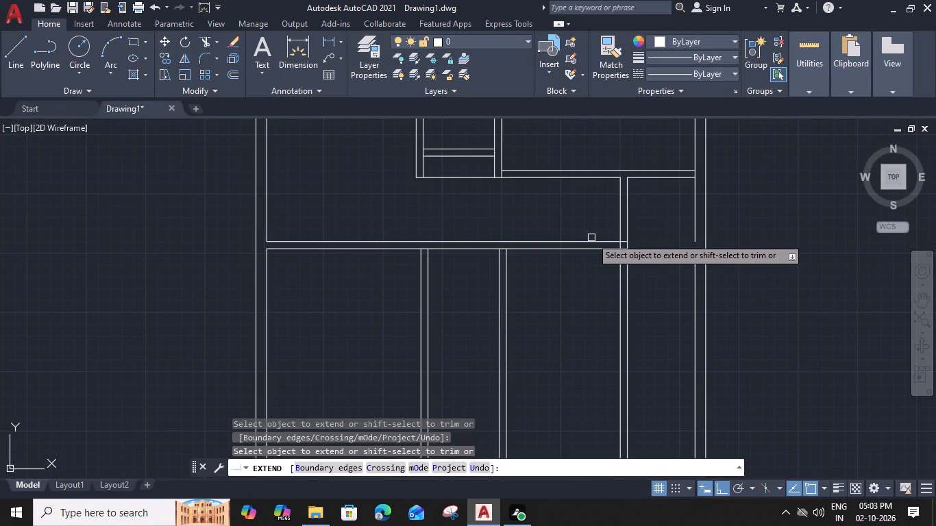
Trim the bottom wall's inner line between the paired lines of the three vertical partitions.
{"action": "scroll", "coordinate": [614, 260], "scroll_direction": "down", "scroll_amount": 1}
{"action": "middle_click_drag", "start_coordinate": [606, 264], "coordinate": [613, 269]}
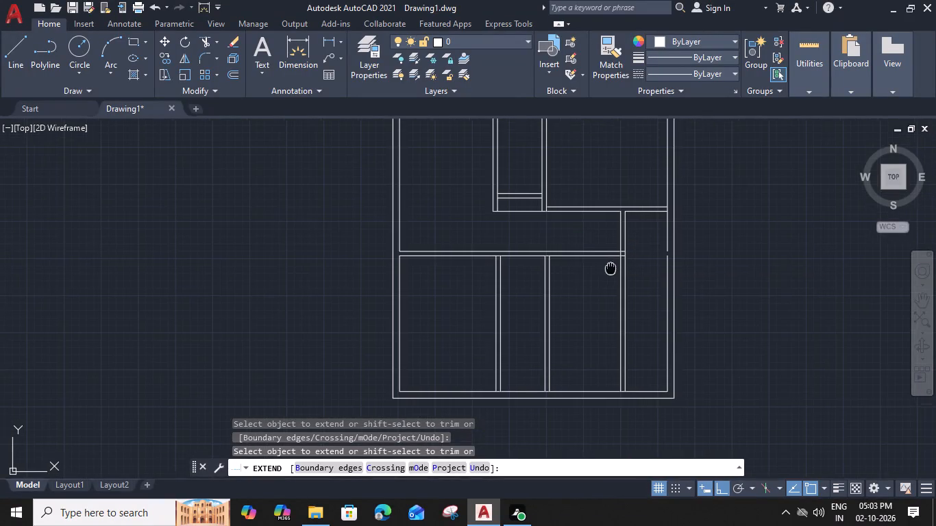
{"action": "middle_click_drag", "start_coordinate": [613, 269], "coordinate": [624, 280]}
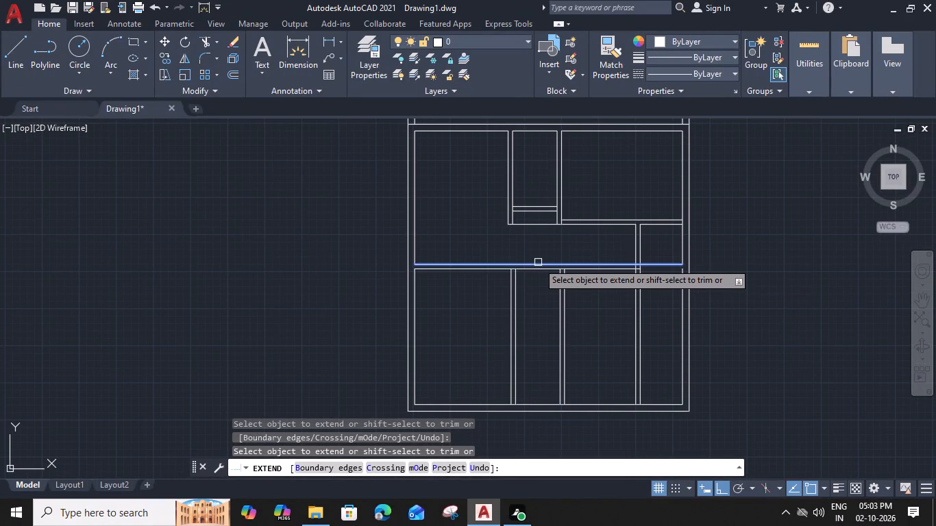
{"action": "middle_click_drag", "start_coordinate": [517, 391], "coordinate": [530, 326]}
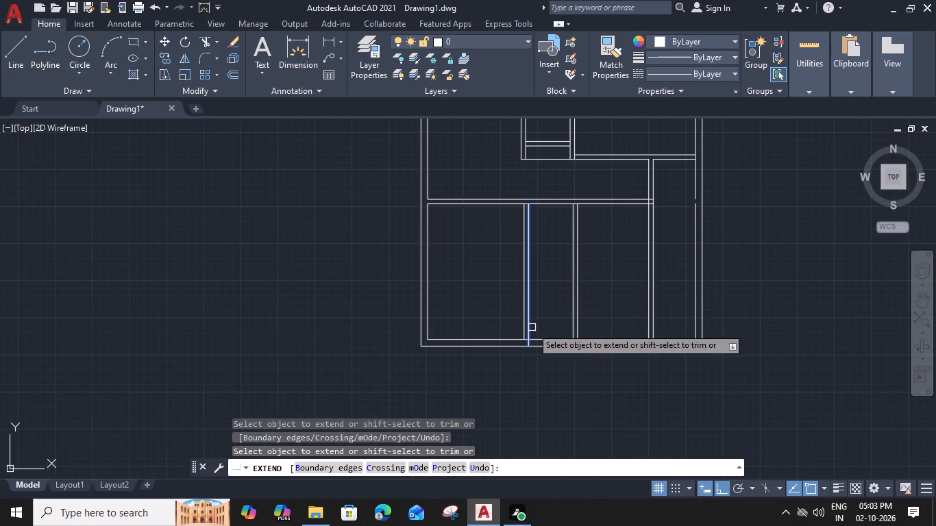
{"action": "scroll", "coordinate": [532, 327], "scroll_direction": "up", "scroll_amount": 3}
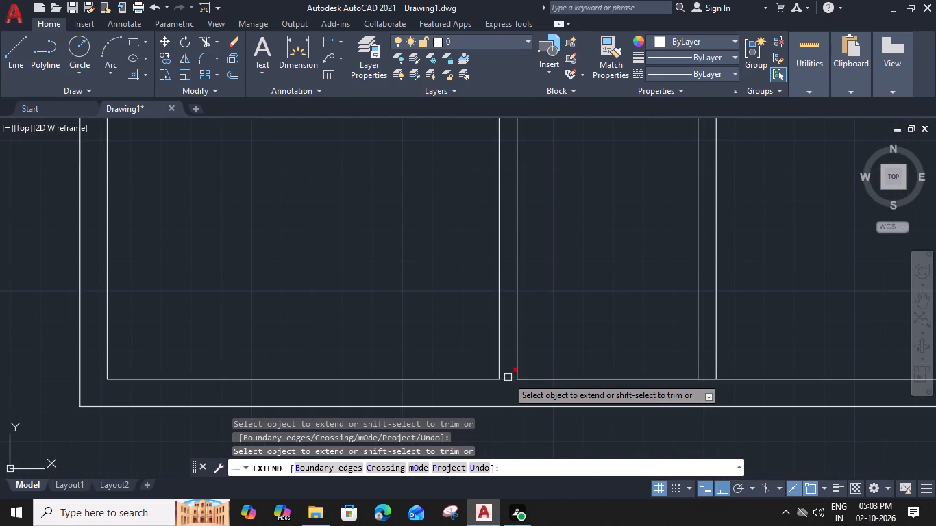
{"action": "left_click", "coordinate": [508, 377], "text": "shift"}
{"action": "left_click", "coordinate": [705, 381], "text": "shift"}
{"action": "scroll", "coordinate": [705, 381], "scroll_direction": "down", "scroll_amount": 2}
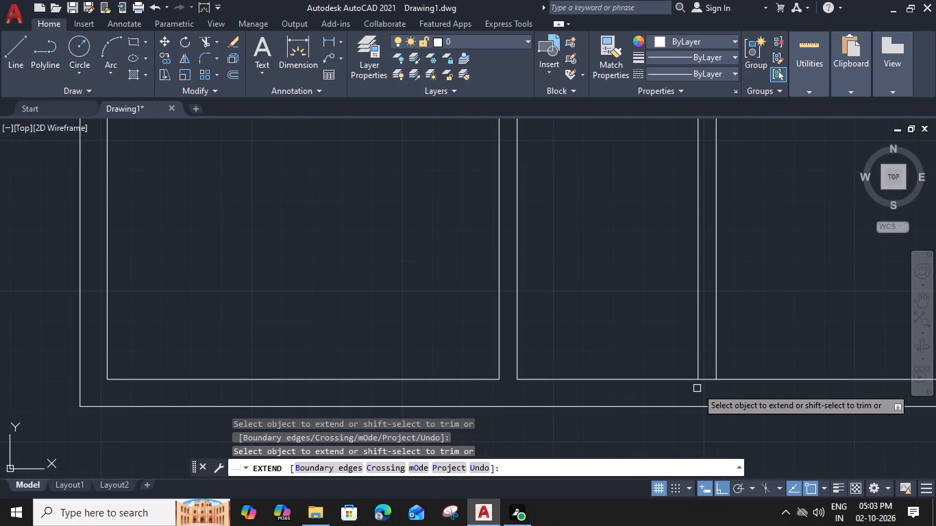
{"action": "middle_click_drag", "start_coordinate": [743, 371], "coordinate": [494, 323]}
{"action": "scroll", "coordinate": [578, 340], "scroll_direction": "up", "scroll_amount": 3, "text": "shift"}
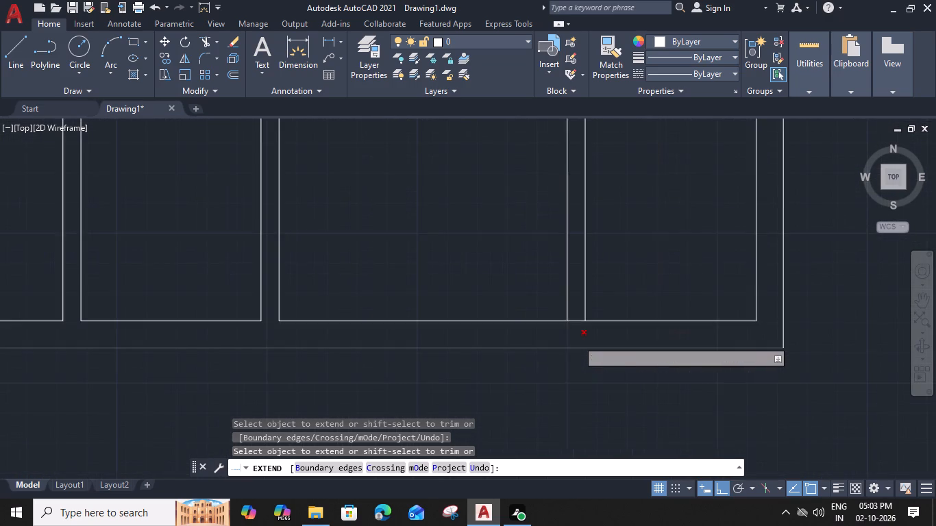
{"action": "left_click", "coordinate": [579, 307], "text": "shift"}
{"action": "scroll", "coordinate": [579, 307], "scroll_direction": "down", "scroll_amount": 3}
{"action": "middle_click_drag", "start_coordinate": [528, 278], "coordinate": [572, 366]}
{"action": "key", "text": "Escape"}
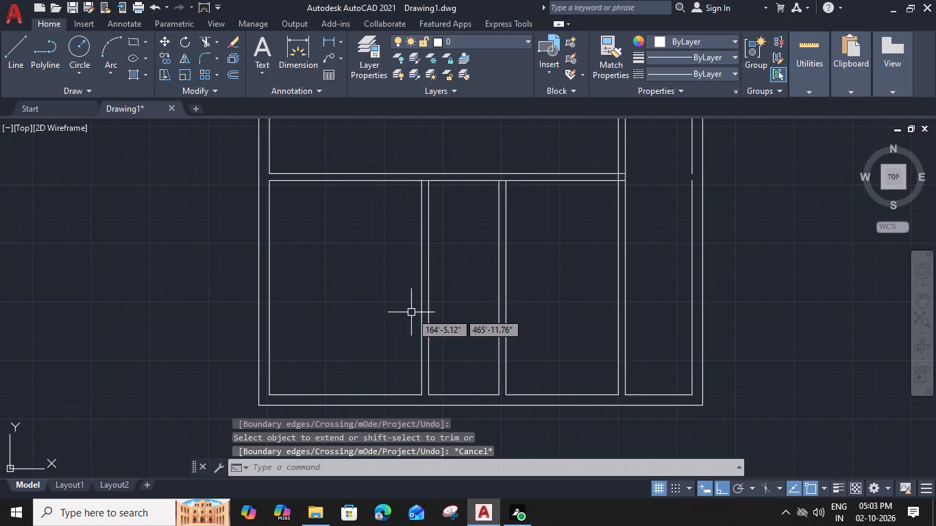
Offset the middle room's bottom wall line 9' upward, and offset the resulting line another 6" up to form a cross wall.
{"action": "left_click", "coordinate": [459, 397]}
{"action": "type", "text": "O"}
{"action": "key", "text": "space"}
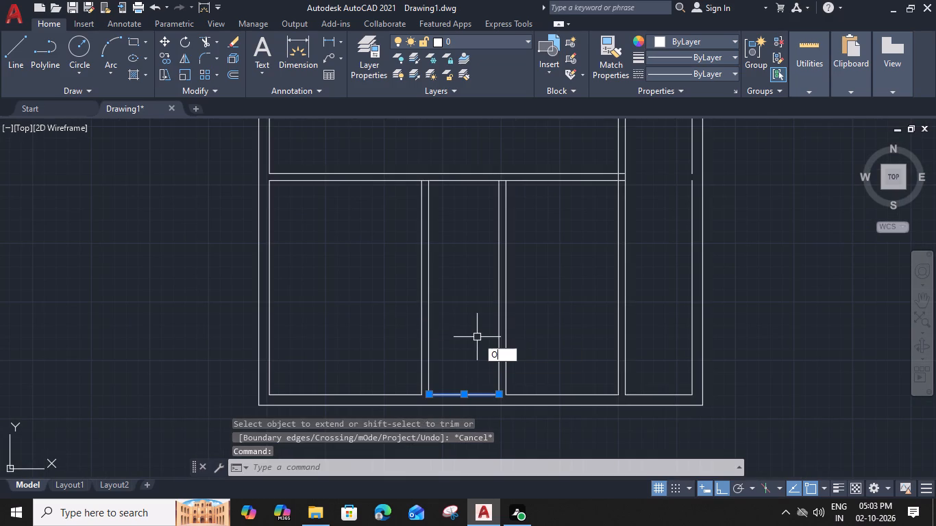
{"action": "type", "text": "9'"}
{"action": "key", "text": "space"}
{"action": "left_click", "coordinate": [477, 337]}
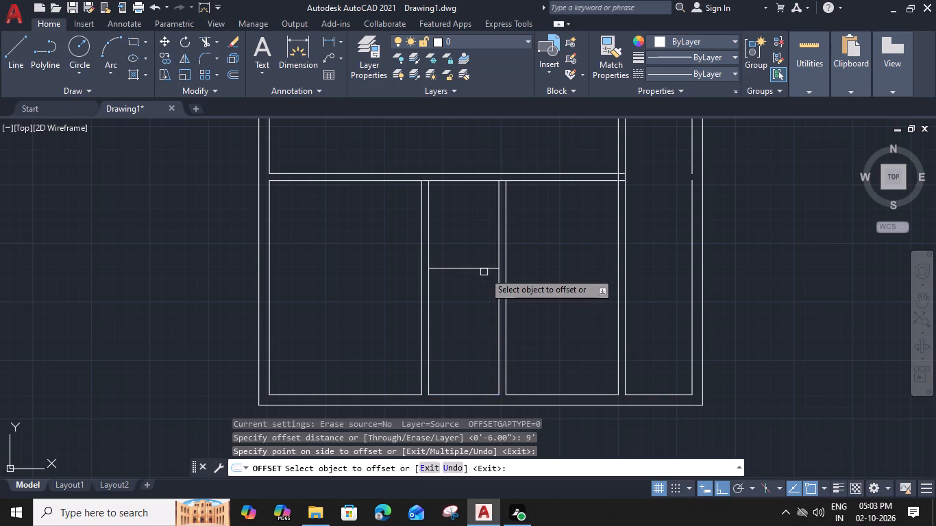
{"action": "left_click", "coordinate": [485, 268]}
{"action": "type", "text": "6\""}
{"action": "key", "text": "Return"}
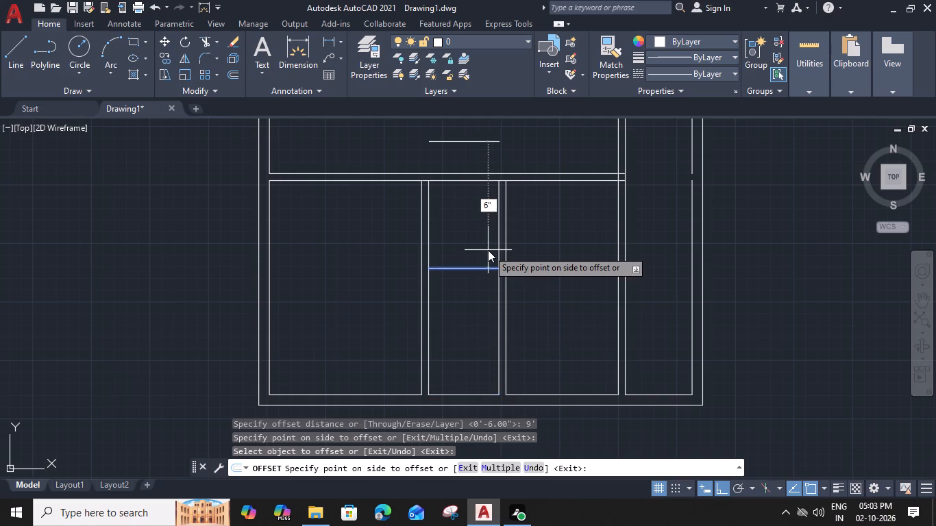
Offset the bottom wall line of the room right of the middle one 10'2" upward, and add a second wall line 6" above it.
{"action": "middle_click_drag", "start_coordinate": [582, 360], "coordinate": [526, 334]}
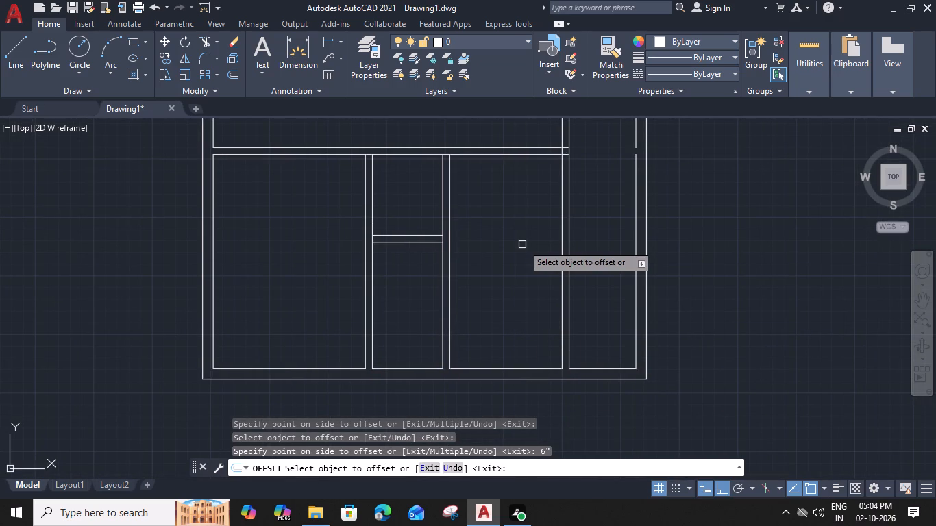
{"action": "left_click", "coordinate": [540, 368]}
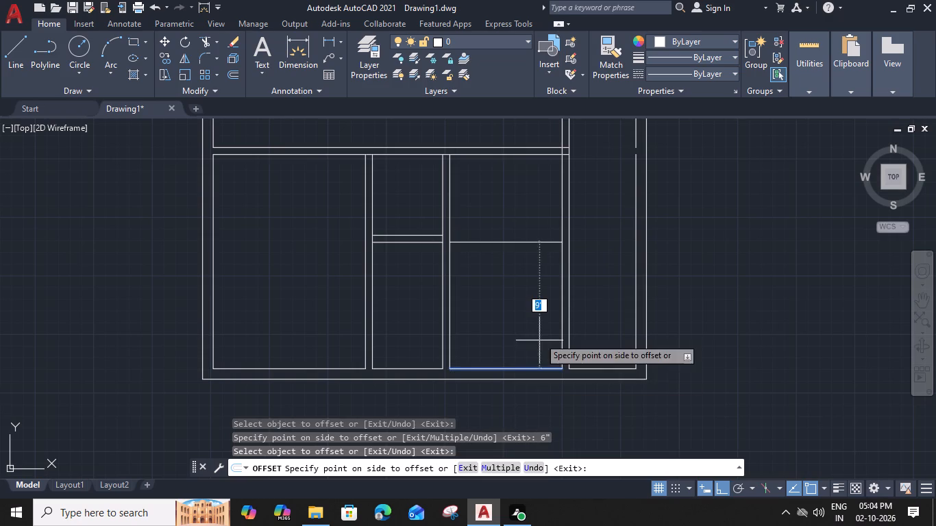
{"action": "type", "text": "12'"}
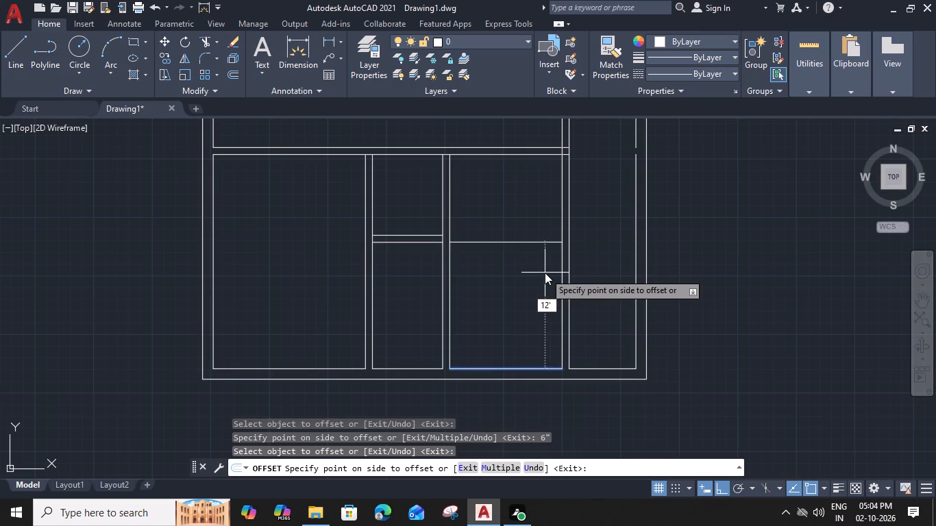
{"action": "key", "text": "BackSpace"}
{"action": "key", "text": "BackSpace"}
{"action": "key", "text": "0"}
{"action": "key", "text": "apostrophe"}
{"action": "key", "text": "2"}
{"action": "key", "text": "shift+quotedbl"}
{"action": "key", "text": "Return"}
{"action": "middle_click_drag", "start_coordinate": [545, 246], "coordinate": [549, 301]}
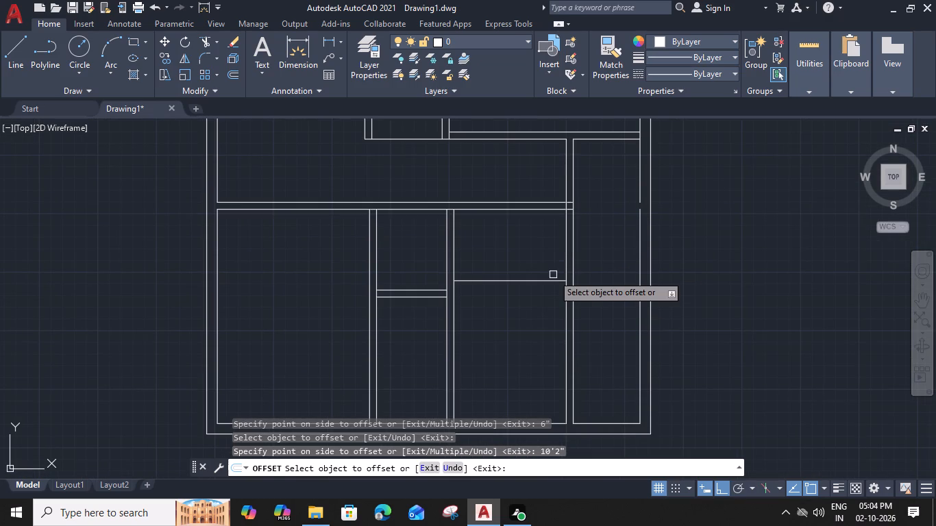
{"action": "left_click", "coordinate": [556, 281]}
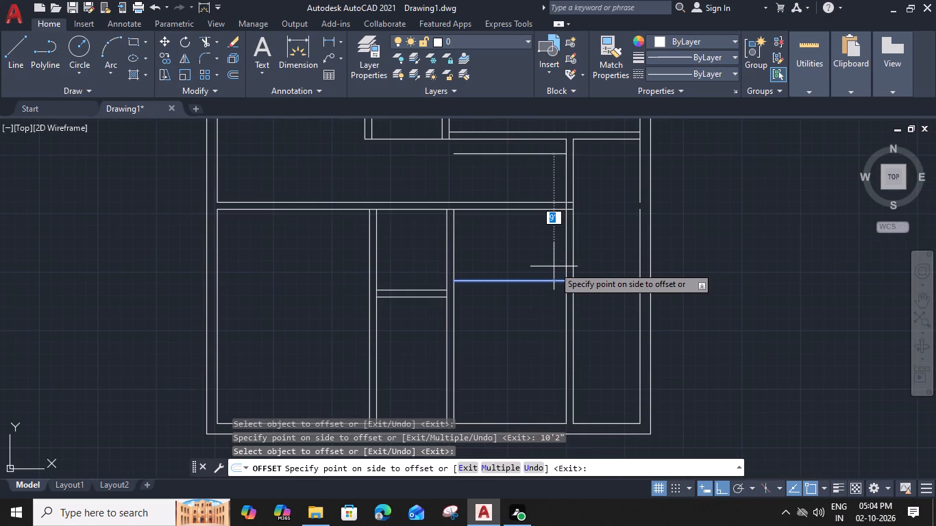
{"action": "type", "text": "6\""}
{"action": "key", "text": "Return"}
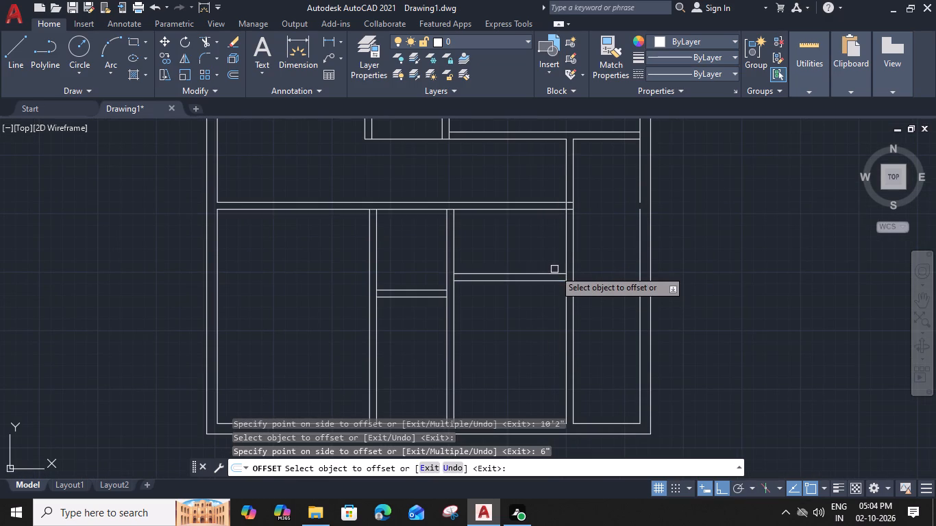
{"action": "key", "text": "Escape"}
Replace the lower piece of the right outer wall's inner line by deleting it and extending the upper piece to the bottom wall.
{"action": "middle_click_drag", "start_coordinate": [552, 266], "coordinate": [565, 262]}
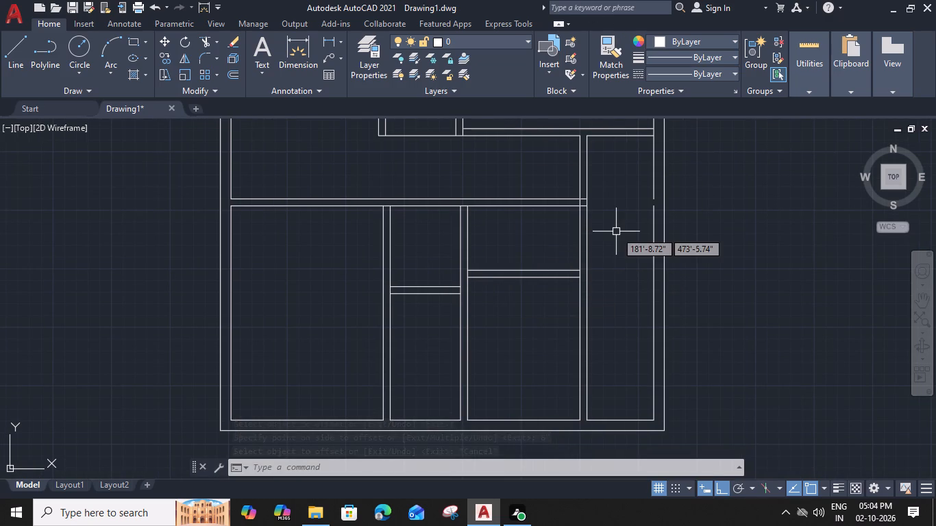
{"action": "middle_click_drag", "start_coordinate": [608, 231], "coordinate": [570, 242]}
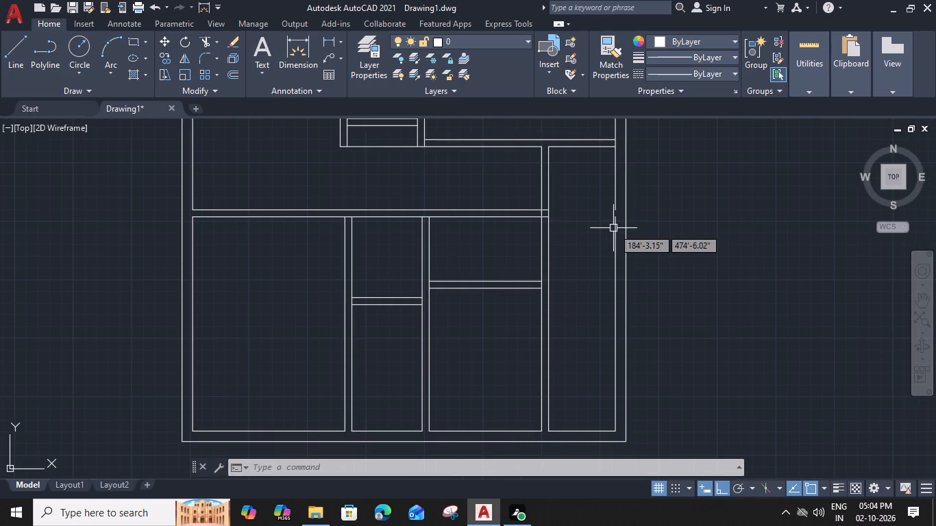
{"action": "left_click", "coordinate": [615, 228]}
{"action": "key", "text": "Delete"}
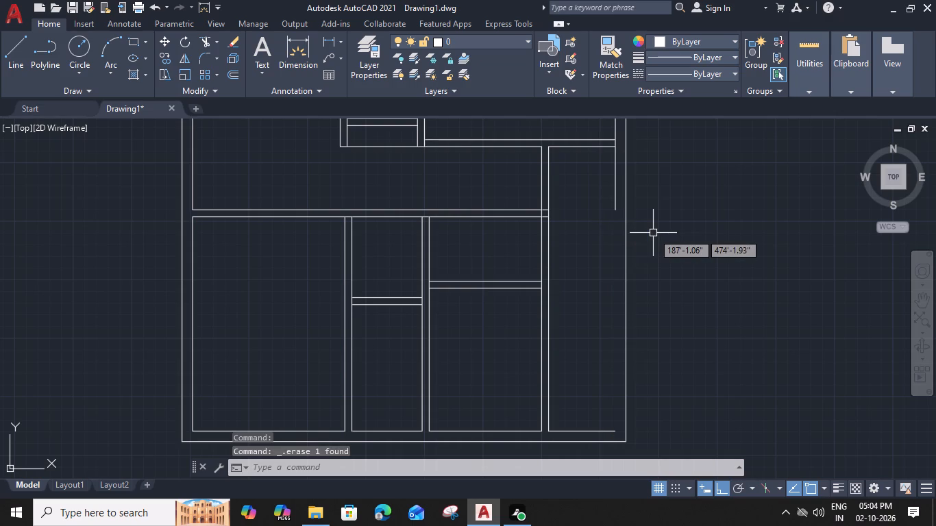
{"action": "type", "text": "EX"}
{"action": "key", "text": "space"}
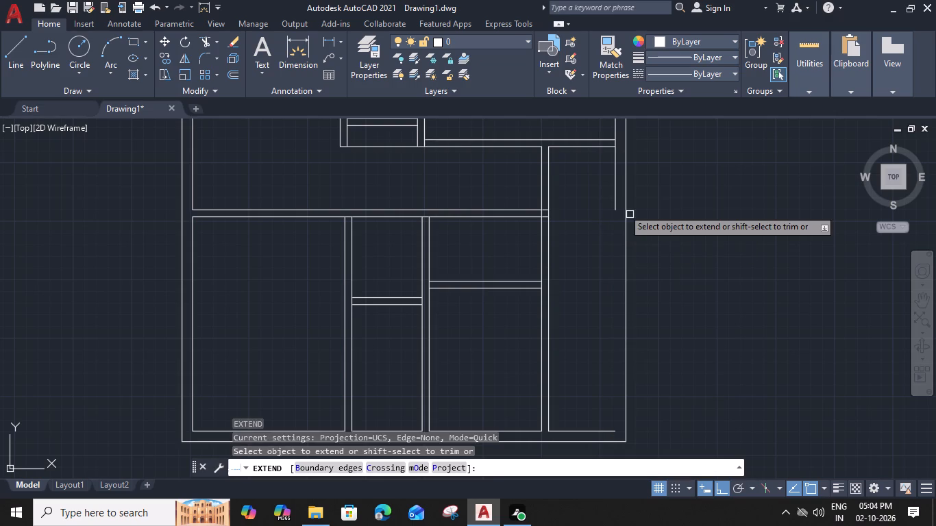
{"action": "left_click", "coordinate": [617, 199]}
{"action": "key", "text": "Escape"}
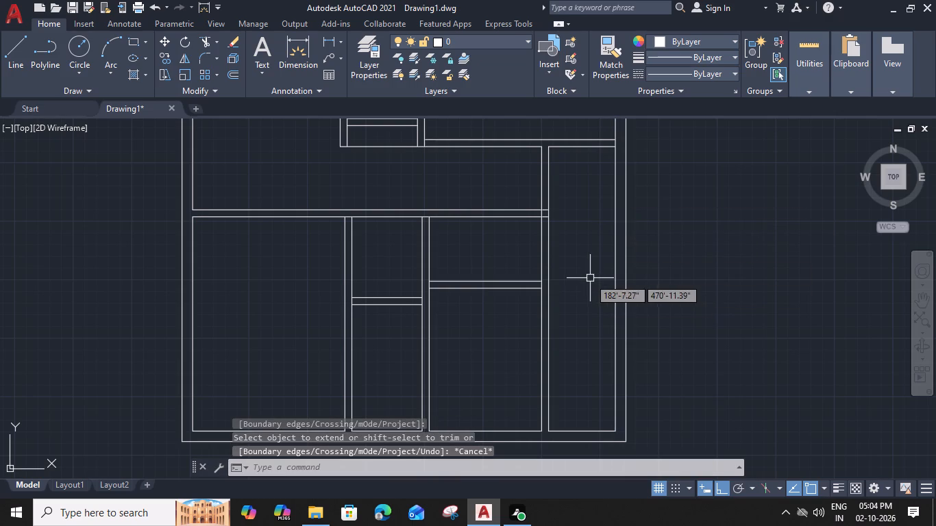
Extend the left partition's right line up through the long horizontal wall, and the 10'2" room's upper wall line across the middle partition.
{"action": "middle_click_drag", "start_coordinate": [582, 278], "coordinate": [576, 279]}
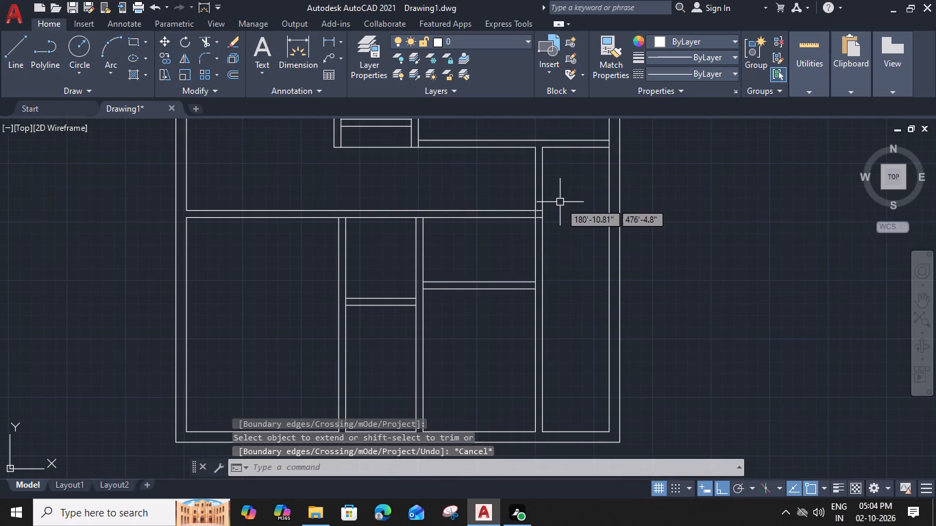
{"action": "type", "text": "EX"}
{"action": "key", "text": "space"}
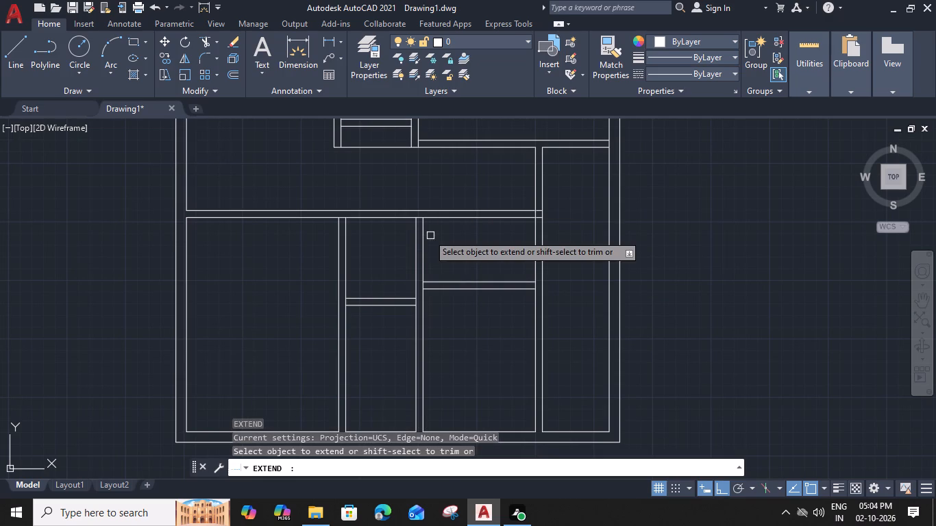
{"action": "left_click", "coordinate": [344, 236]}
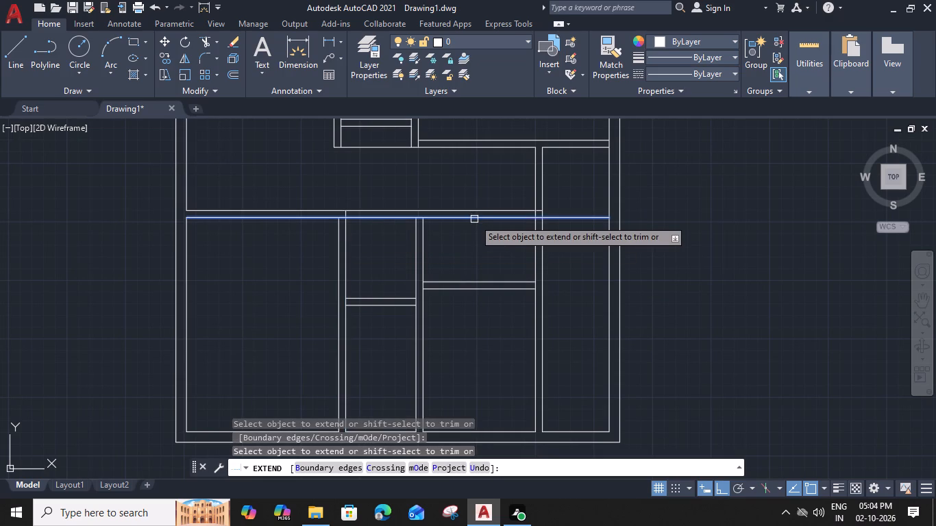
{"action": "left_click", "coordinate": [461, 279]}
Trim the middle partition above the 10'2" room and the long horizontal wall from the left partition through the right partition, including its leftover stubs.
{"action": "left_click", "coordinate": [438, 238]}
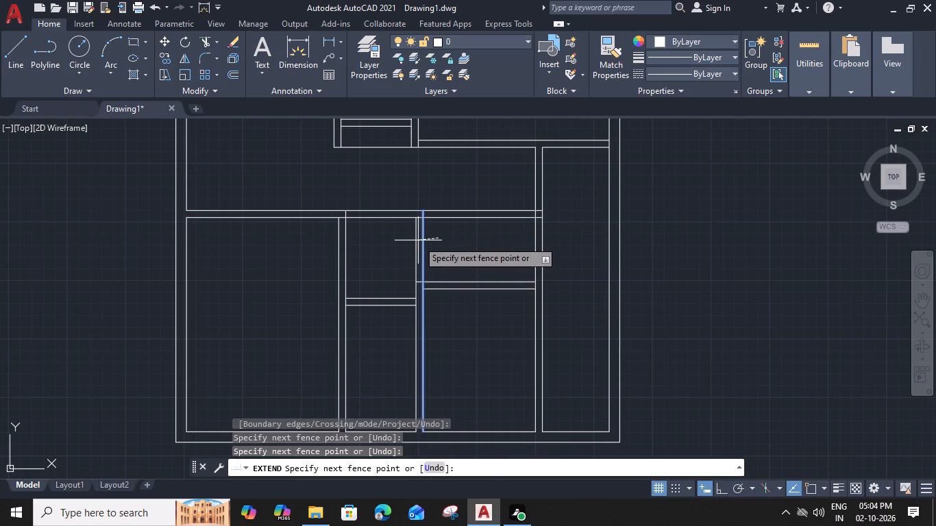
{"action": "left_click", "coordinate": [413, 240], "text": "shift"}
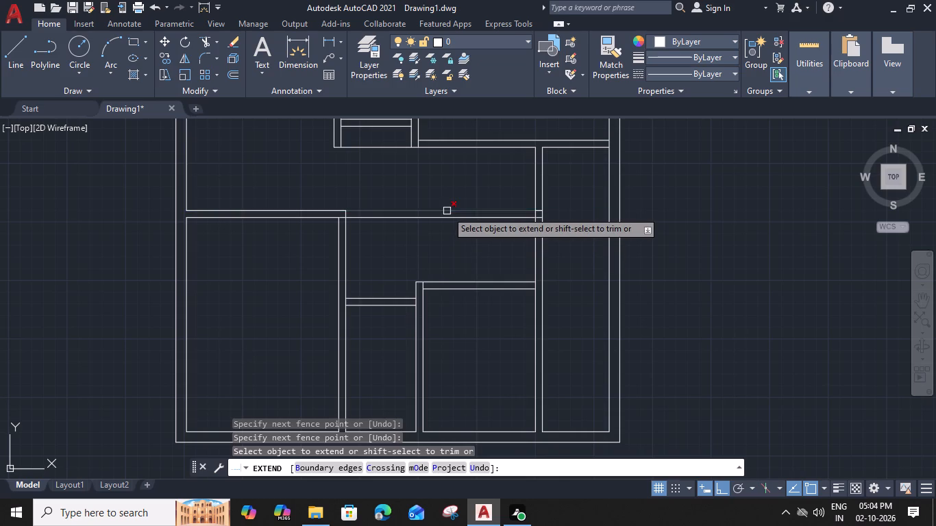
{"action": "left_click", "coordinate": [447, 211], "text": "shift"}
{"action": "left_click", "coordinate": [447, 216], "text": "shift"}
{"action": "scroll", "coordinate": [549, 223], "scroll_direction": "up", "scroll_amount": 2}
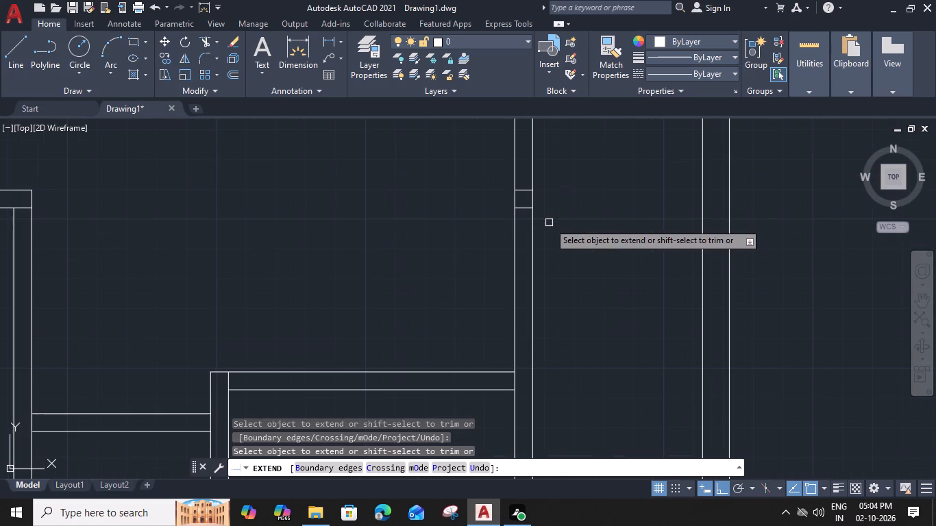
{"action": "left_click", "coordinate": [526, 192], "text": "shift"}
{"action": "left_click", "coordinate": [526, 211], "text": "shift"}
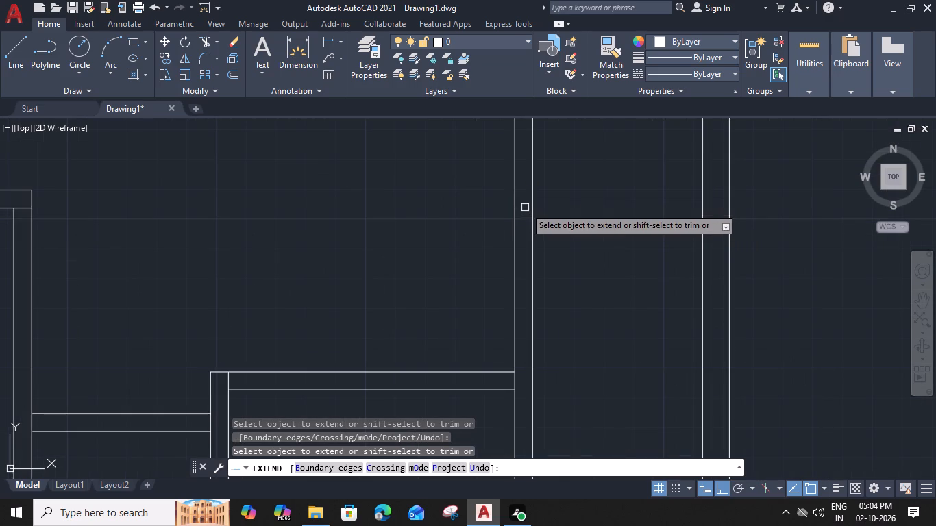
Extend both lines of the 10'2" room's upper wall across the right partition to the right outer wall.
{"action": "scroll", "coordinate": [530, 279], "scroll_direction": "down", "scroll_amount": 1}
{"action": "middle_click_drag", "start_coordinate": [547, 334], "coordinate": [556, 270]}
{"action": "left_click", "coordinate": [503, 273]}
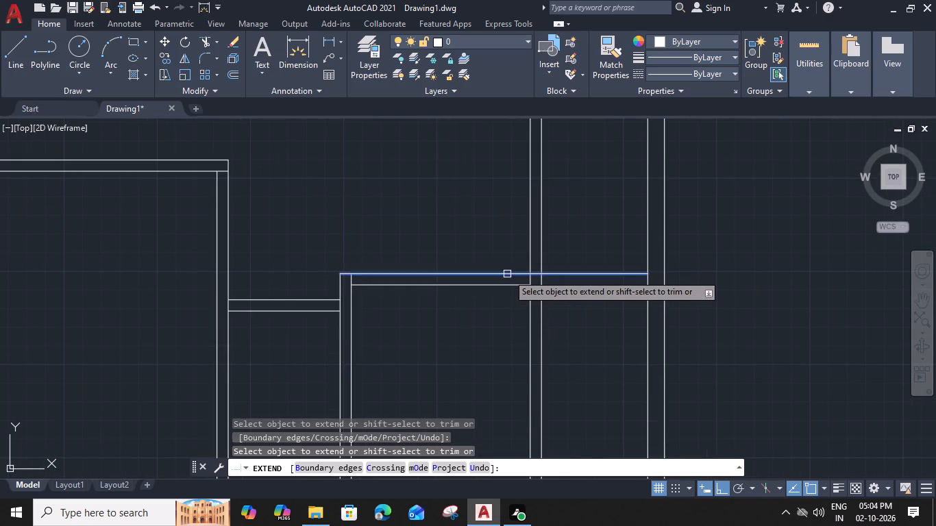
{"action": "left_click", "coordinate": [508, 274]}
{"action": "left_click", "coordinate": [508, 285]}
{"action": "left_click", "coordinate": [517, 284]}
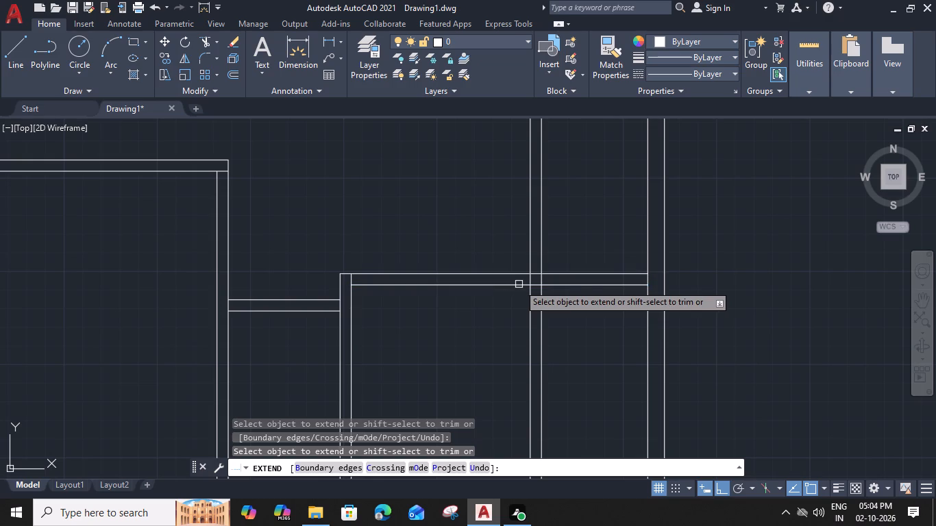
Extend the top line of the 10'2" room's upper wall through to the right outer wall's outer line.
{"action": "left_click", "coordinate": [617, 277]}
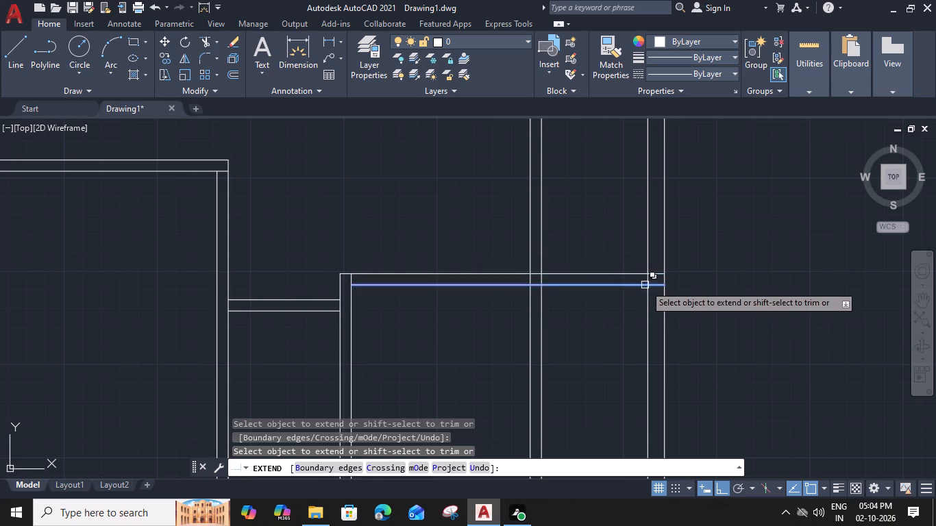
Trim the crossing of the right partition and the 10'2" room's upper wall, removing the segments of both walls inside the junction.
{"action": "middle_click_drag", "start_coordinate": [619, 253], "coordinate": [601, 301]}
{"action": "scroll", "coordinate": [601, 298], "scroll_direction": "down", "scroll_amount": 1}
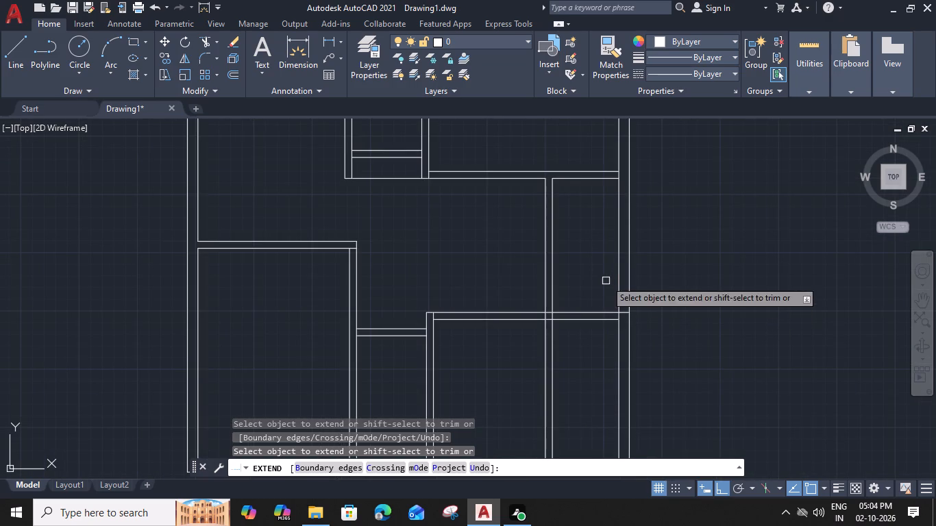
{"action": "scroll", "coordinate": [561, 326], "scroll_direction": "up", "scroll_amount": 1}
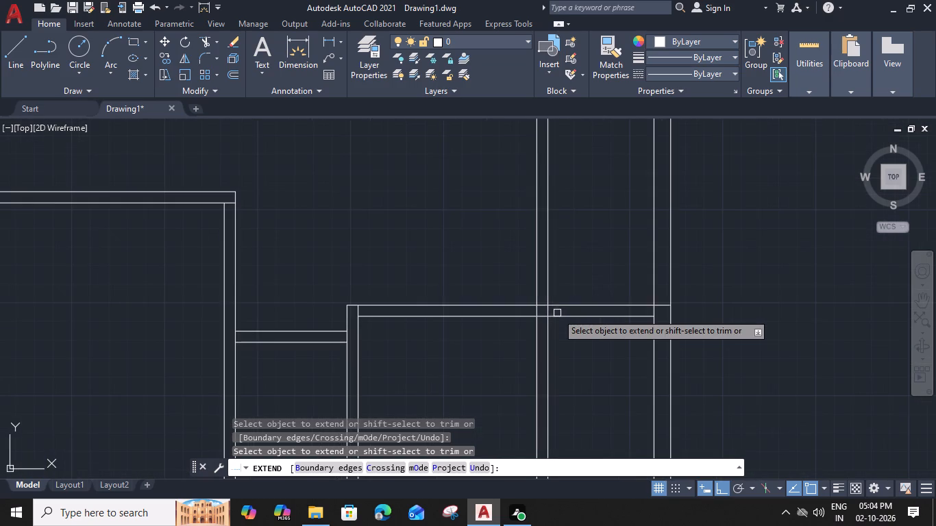
{"action": "left_click", "coordinate": [547, 311], "text": "shift"}
{"action": "left_click", "coordinate": [537, 311], "text": "shift"}
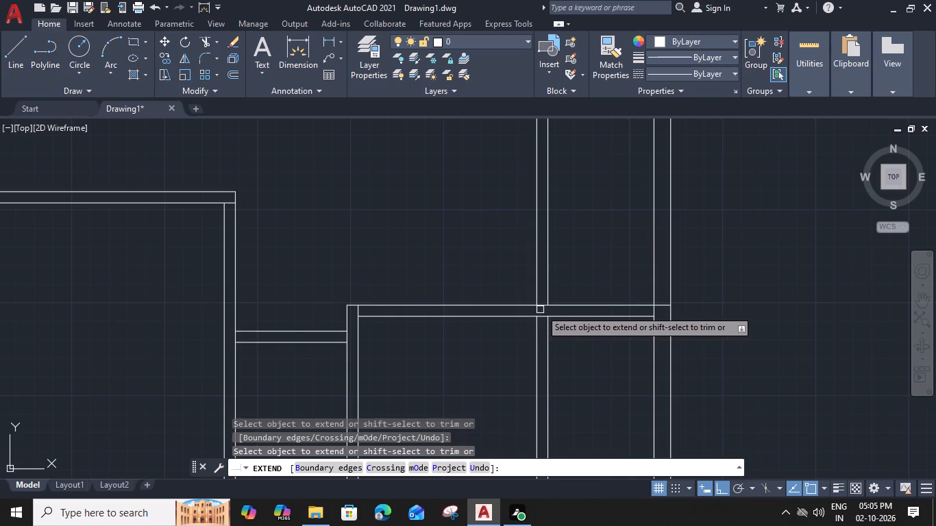
{"action": "scroll", "coordinate": [541, 310], "scroll_direction": "up", "scroll_amount": 1}
{"action": "left_click", "coordinate": [544, 304], "text": "shift"}
{"action": "left_click", "coordinate": [541, 322], "text": "shift"}
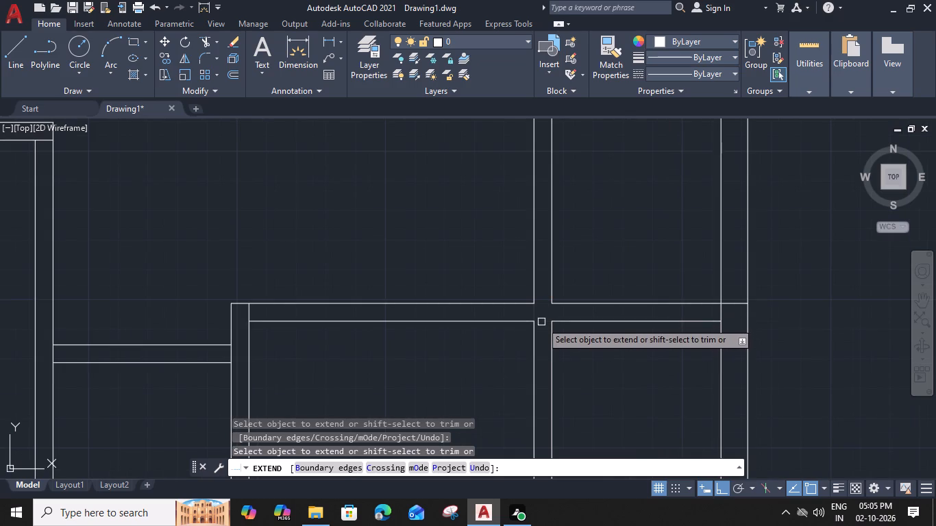
Trim the right outer wall's inner line at both cross-wall junctions, plus the lower cross wall's line segment inside the outer wall.
{"action": "scroll", "coordinate": [541, 322], "scroll_direction": "down", "scroll_amount": 2}
{"action": "middle_click_drag", "start_coordinate": [590, 364], "coordinate": [582, 340]}
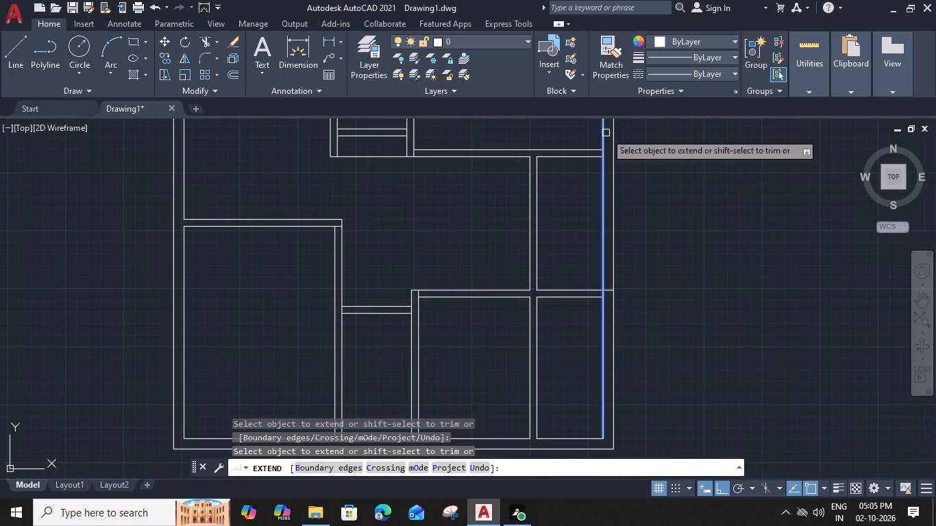
{"action": "scroll", "coordinate": [605, 134], "scroll_direction": "up", "scroll_amount": 2}
{"action": "left_click", "coordinate": [600, 181]}
{"action": "left_click", "coordinate": [600, 181], "text": "shift"}
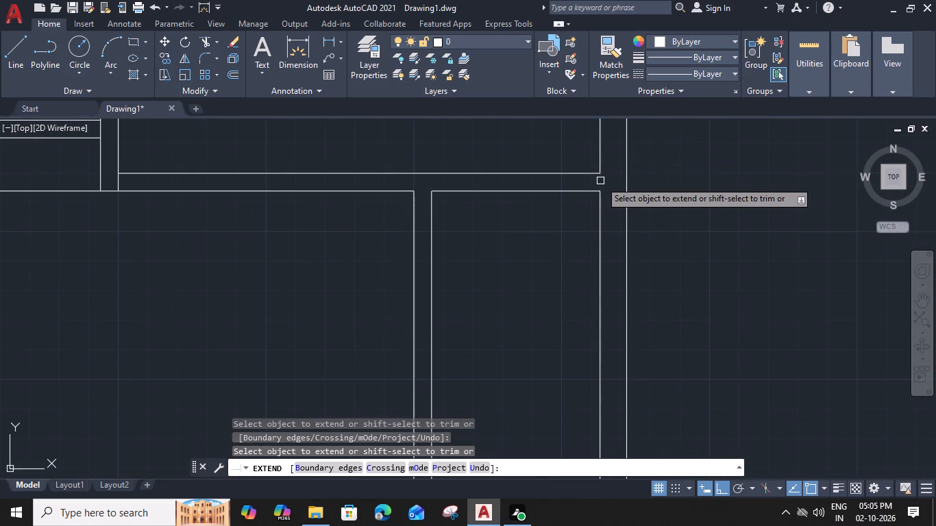
{"action": "scroll", "coordinate": [600, 181], "scroll_direction": "down", "scroll_amount": 2}
{"action": "scroll", "coordinate": [598, 331], "scroll_direction": "up", "scroll_amount": 2}
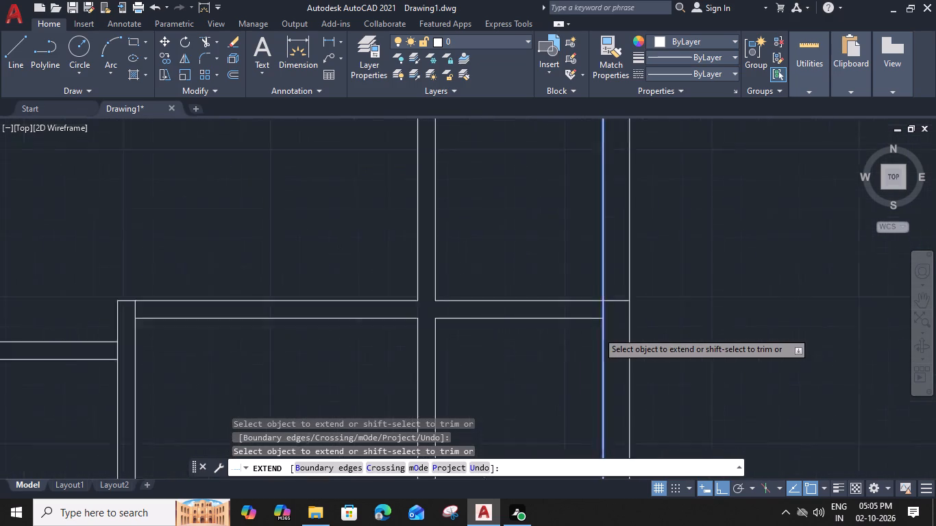
{"action": "left_click", "coordinate": [602, 310], "text": "shift"}
{"action": "left_click", "coordinate": [619, 301], "text": "shift"}
Extend the top line of the 10'2" room's upper wall leftward across the narrow room to the left partition.
{"action": "scroll", "coordinate": [619, 301], "scroll_direction": "down", "scroll_amount": 2}
{"action": "middle_click_drag", "start_coordinate": [584, 322], "coordinate": [665, 269]}
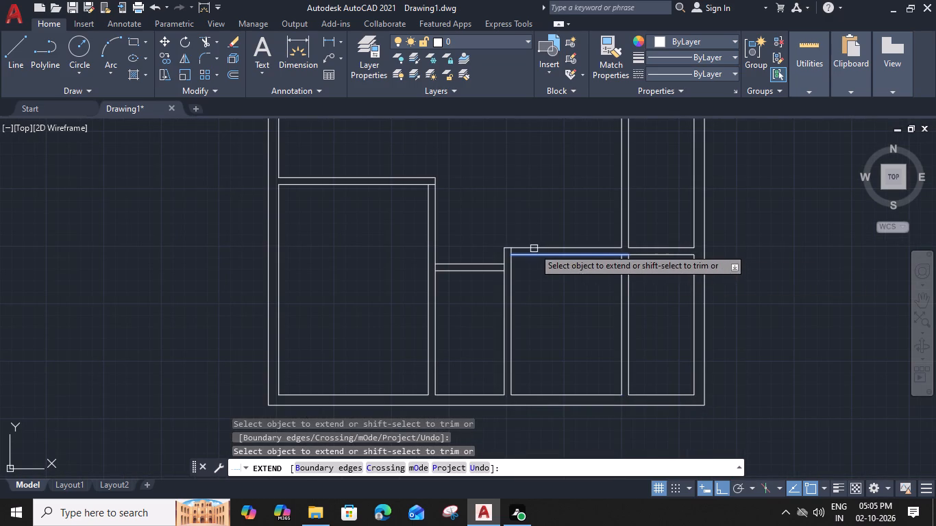
{"action": "left_click", "coordinate": [539, 249]}
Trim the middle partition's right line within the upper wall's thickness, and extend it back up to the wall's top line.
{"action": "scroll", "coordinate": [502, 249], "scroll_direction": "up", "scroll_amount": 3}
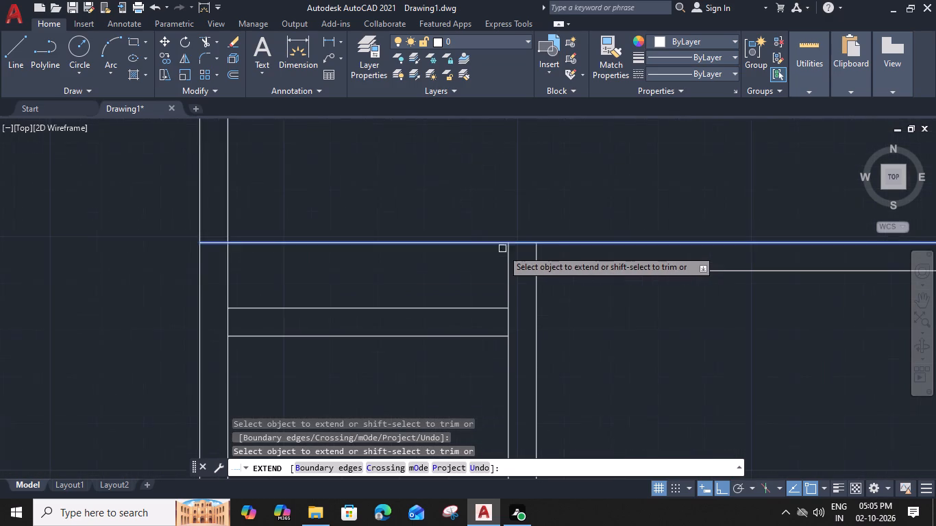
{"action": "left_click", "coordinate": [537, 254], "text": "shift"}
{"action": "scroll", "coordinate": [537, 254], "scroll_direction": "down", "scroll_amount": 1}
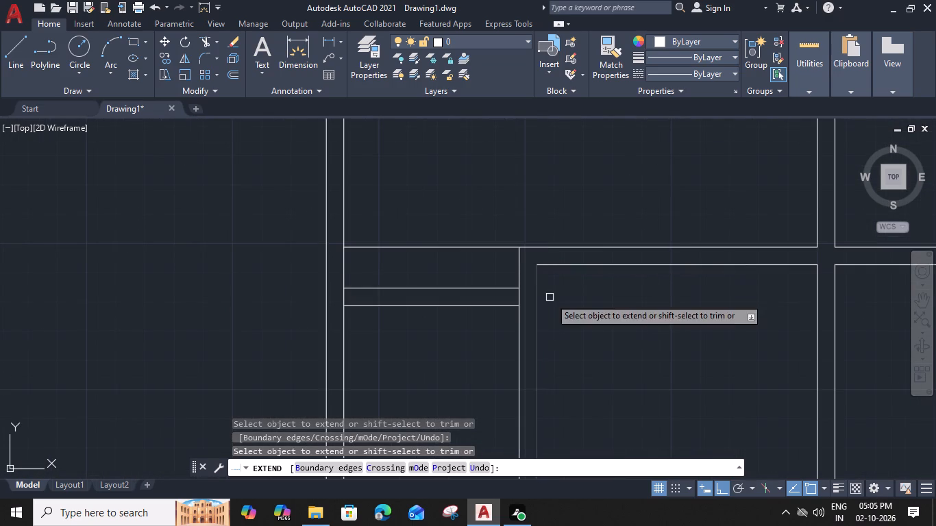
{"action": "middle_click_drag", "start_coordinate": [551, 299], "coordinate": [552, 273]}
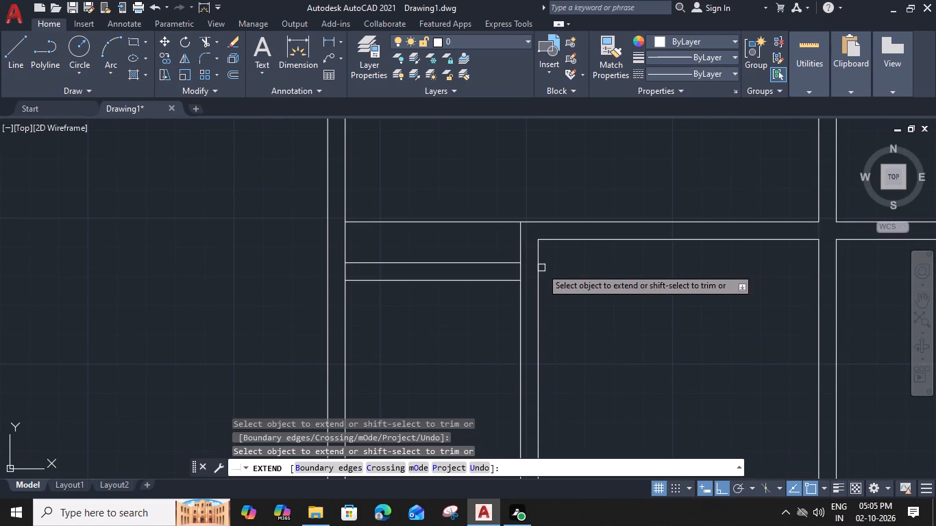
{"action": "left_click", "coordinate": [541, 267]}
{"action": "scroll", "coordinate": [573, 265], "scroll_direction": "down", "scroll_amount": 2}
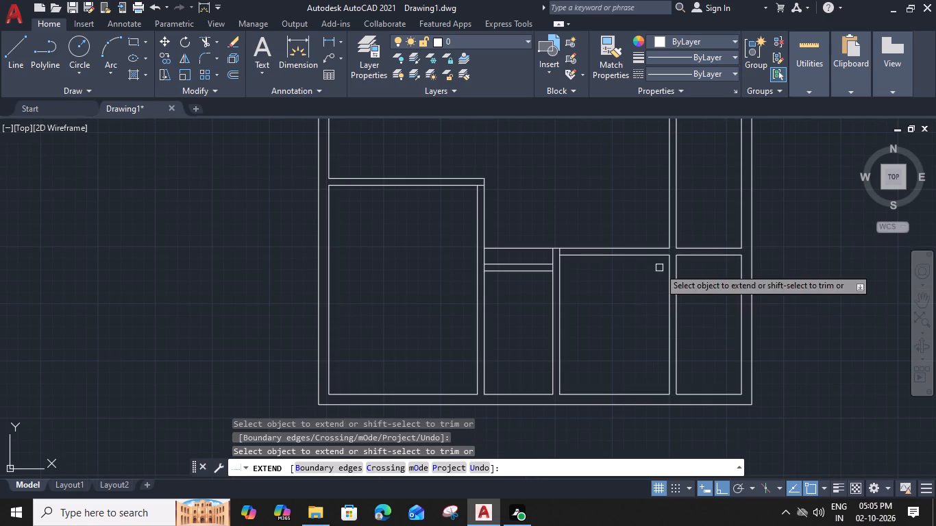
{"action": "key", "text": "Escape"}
Draw a short vertical line across the 10'2" room's upper wall, just left of the right partition.
{"action": "middle_click_drag", "start_coordinate": [658, 267], "coordinate": [626, 270]}
{"action": "key", "text": "l"}
{"action": "key", "text": "space"}
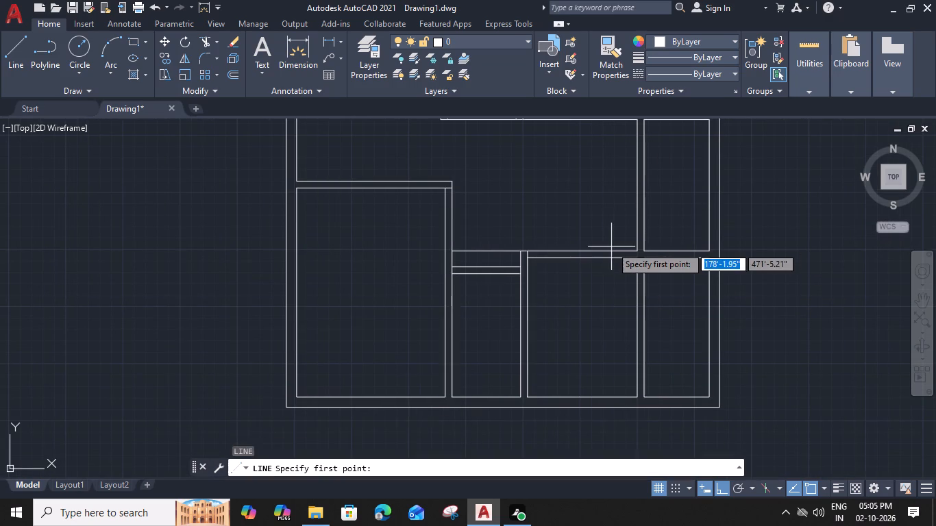
{"action": "scroll", "coordinate": [605, 252], "scroll_direction": "up", "scroll_amount": 2}
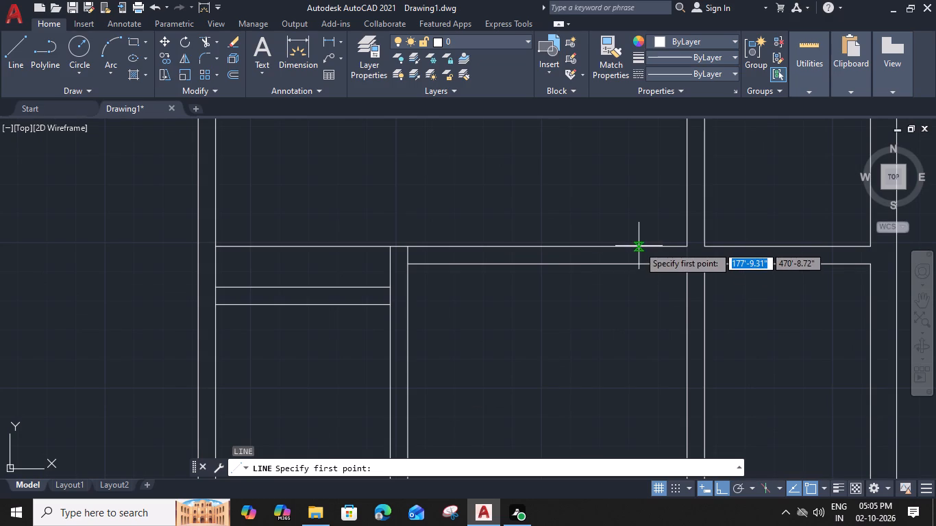
{"action": "left_click", "coordinate": [639, 246]}
{"action": "left_click", "coordinate": [639, 266]}
{"action": "key", "text": "Escape"}
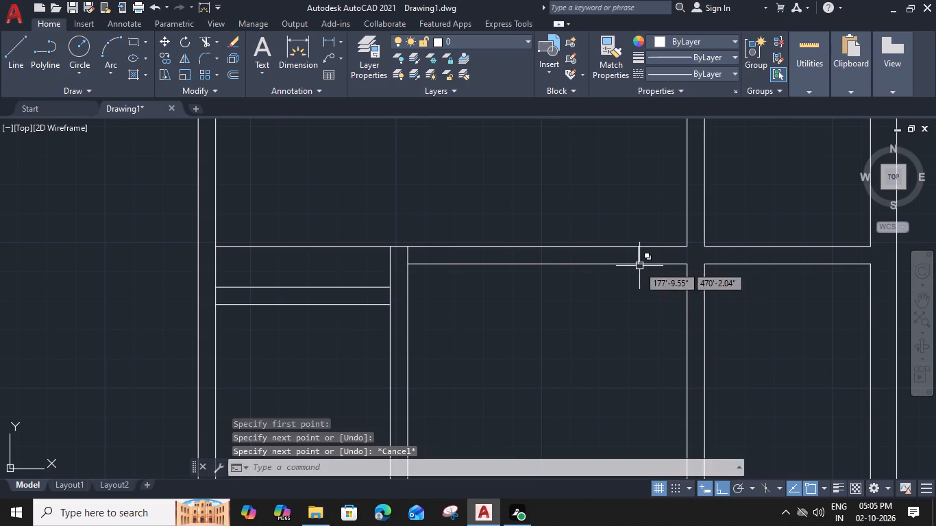
Trim both lines of the 10'2" room's upper wall between the middle partition and the short closing line.
{"action": "type", "text": "TR"}
{"action": "key", "text": "space"}
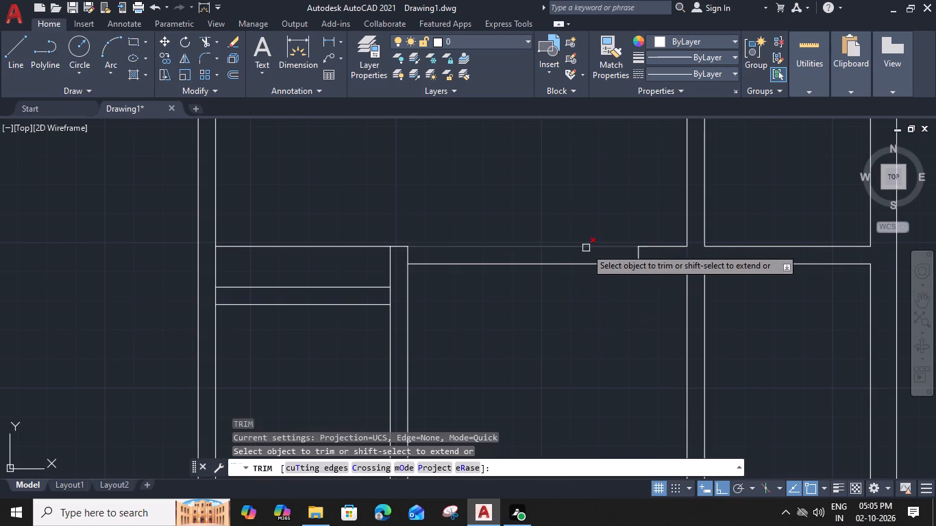
{"action": "left_click", "coordinate": [586, 248]}
{"action": "left_click", "coordinate": [586, 265]}
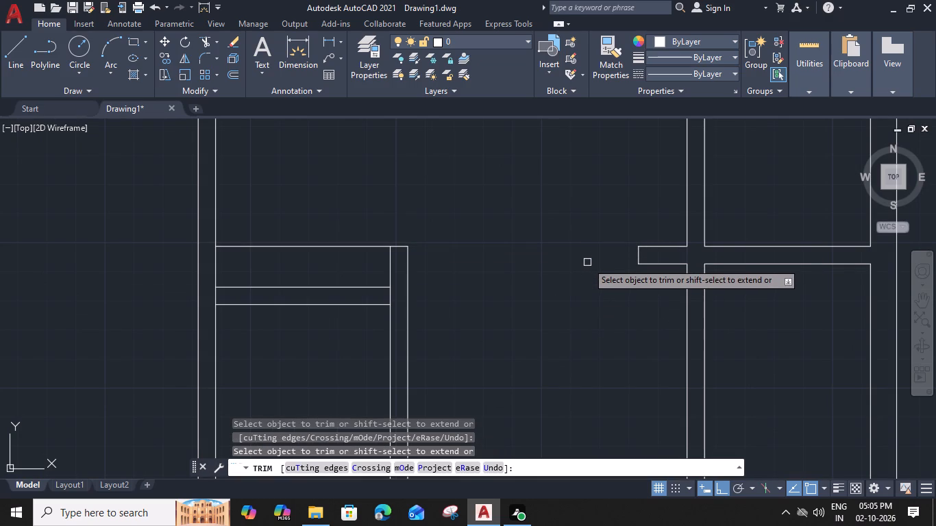
{"action": "key", "text": "Escape"}
Trim the inner wall line's stub at the upper right corner of the large lower-left room.
{"action": "scroll", "coordinate": [595, 267], "scroll_direction": "down", "scroll_amount": 2}
{"action": "middle_click_drag", "start_coordinate": [593, 322], "coordinate": [595, 274]}
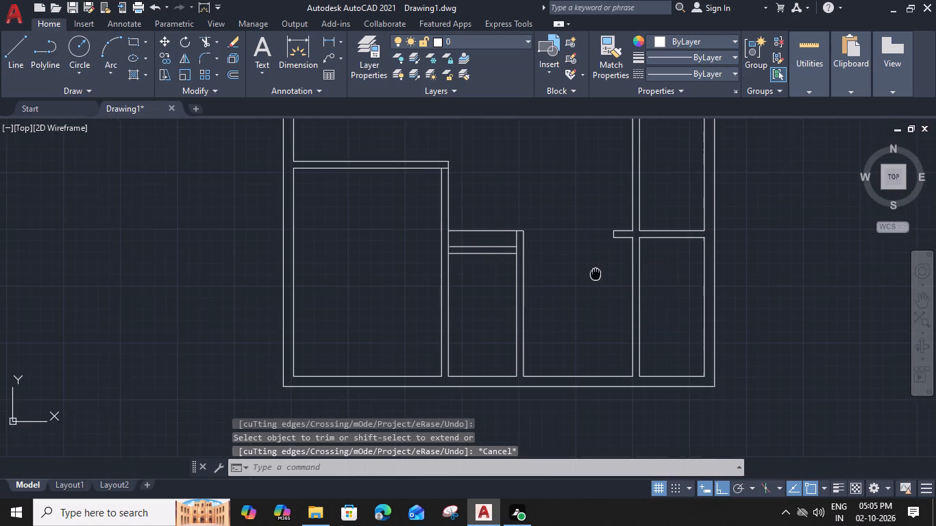
{"action": "middle_click_drag", "start_coordinate": [595, 274], "coordinate": [599, 262]}
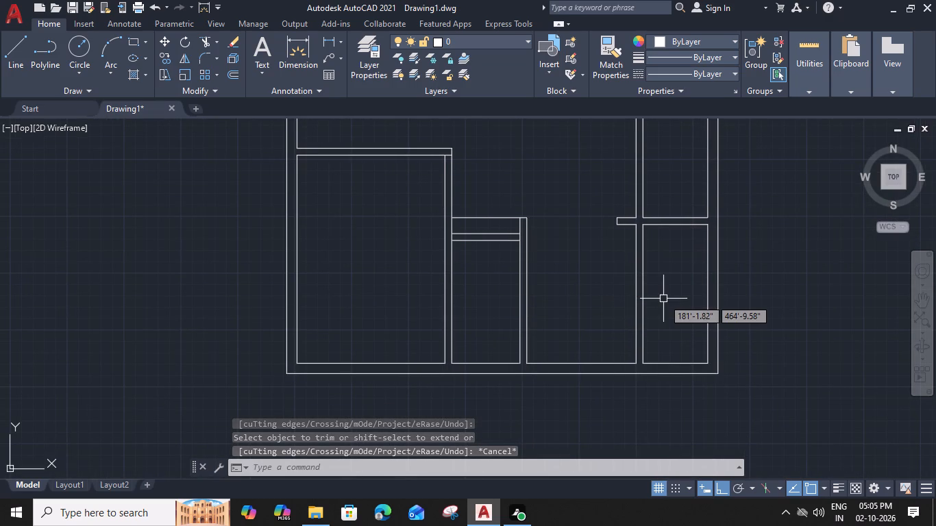
{"action": "middle_click_drag", "start_coordinate": [463, 160], "coordinate": [524, 212]}
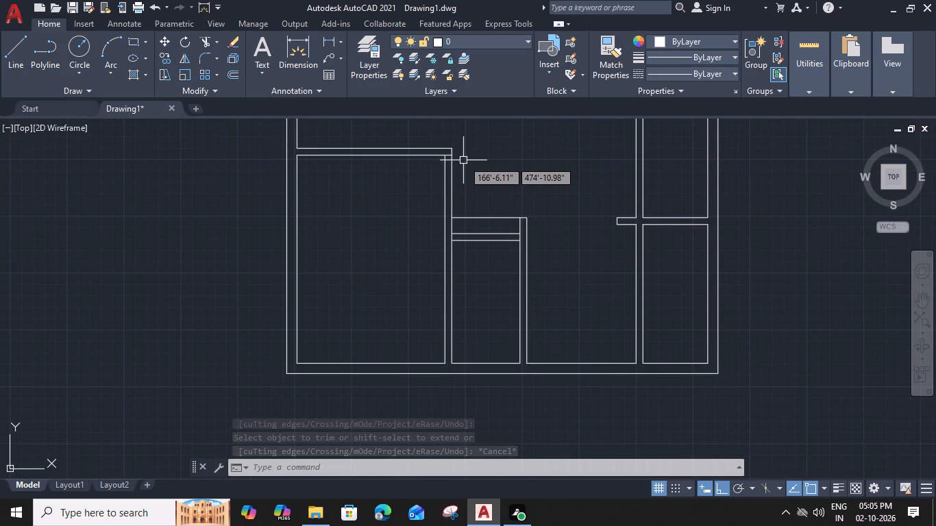
{"action": "type", "text": "TR"}
{"action": "key", "text": "space"}
{"action": "scroll", "coordinate": [507, 201], "scroll_direction": "up", "scroll_amount": 3}
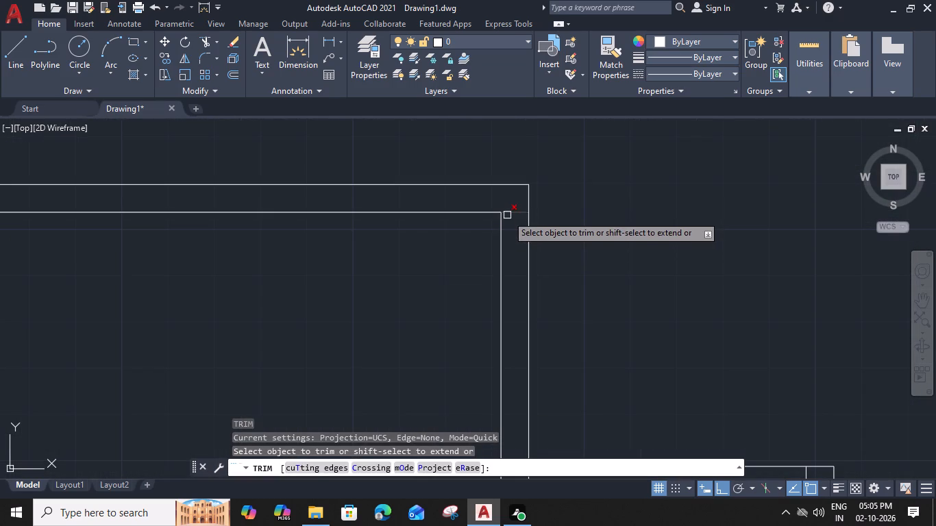
{"action": "left_click", "coordinate": [509, 210]}
{"action": "key", "text": "Escape"}
Trim the partition segments between the two cross-wall lines on both sides of the upper narrow room.
{"action": "scroll", "coordinate": [510, 209], "scroll_direction": "down", "scroll_amount": 3}
{"action": "middle_click_drag", "start_coordinate": [549, 264], "coordinate": [495, 175]}
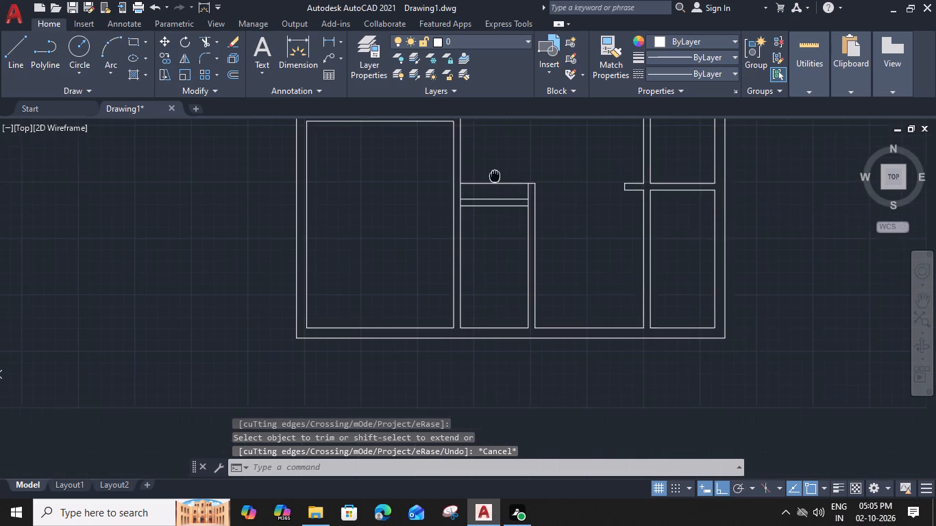
{"action": "middle_click_drag", "start_coordinate": [495, 175], "coordinate": [495, 194]}
{"action": "scroll", "coordinate": [514, 217], "scroll_direction": "down", "scroll_amount": 1}
{"action": "middle_click_drag", "start_coordinate": [530, 235], "coordinate": [562, 305]}
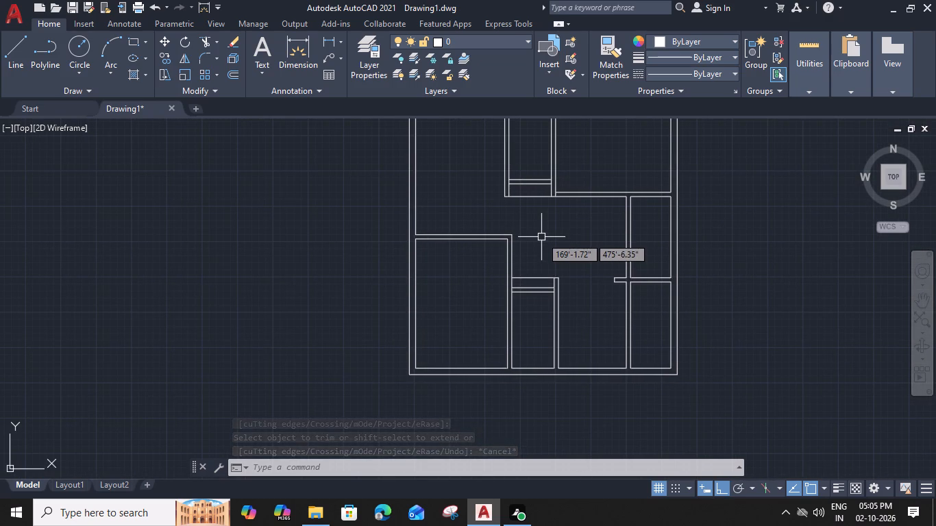
{"action": "middle_click_drag", "start_coordinate": [541, 237], "coordinate": [540, 271]}
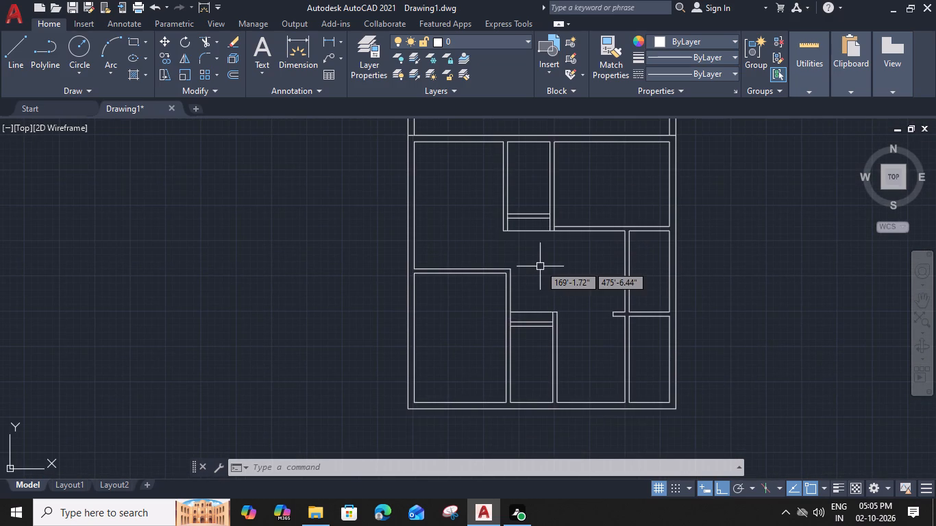
{"action": "type", "text": "TR"}
{"action": "key", "text": "space"}
{"action": "scroll", "coordinate": [551, 212], "scroll_direction": "up", "scroll_amount": 3}
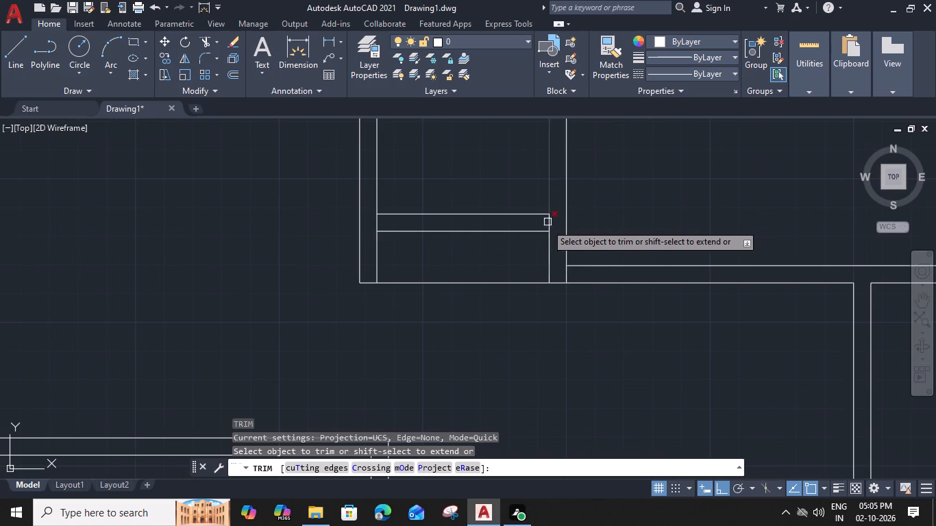
{"action": "left_click", "coordinate": [550, 221]}
{"action": "left_click", "coordinate": [375, 223]}
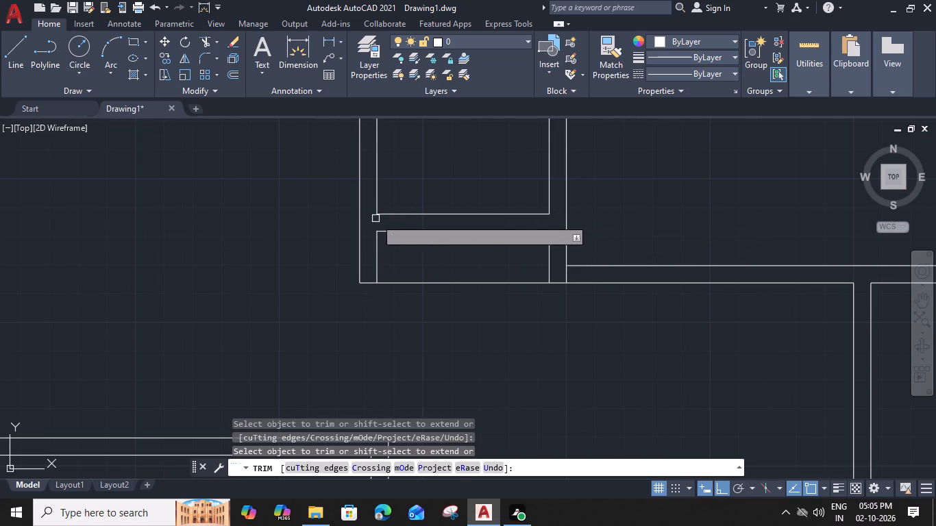
Trim the partition segments between the two cross-wall lines on both sides of the lower narrow room.
{"action": "scroll", "coordinate": [380, 225], "scroll_direction": "down", "scroll_amount": 2}
{"action": "middle_click_drag", "start_coordinate": [475, 325], "coordinate": [476, 203]}
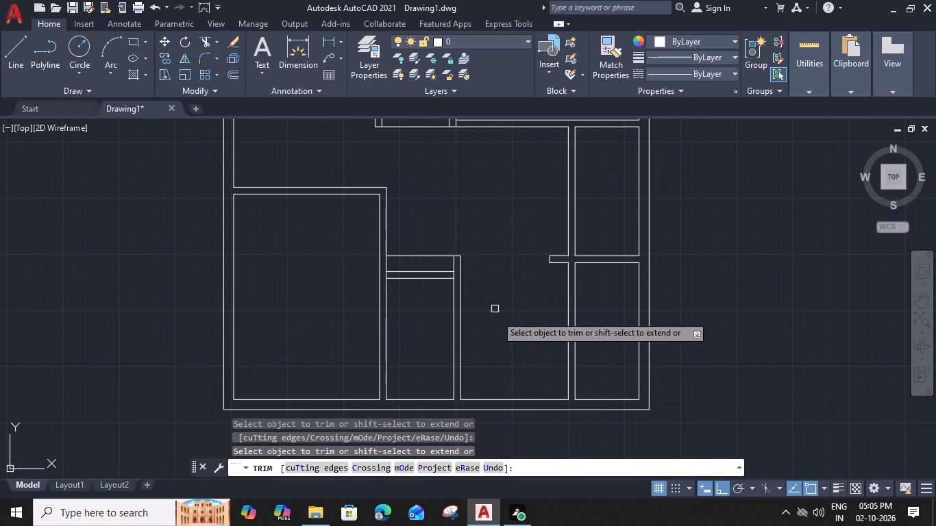
{"action": "scroll", "coordinate": [459, 281], "scroll_direction": "up", "scroll_amount": 3}
{"action": "left_click", "coordinate": [447, 264]}
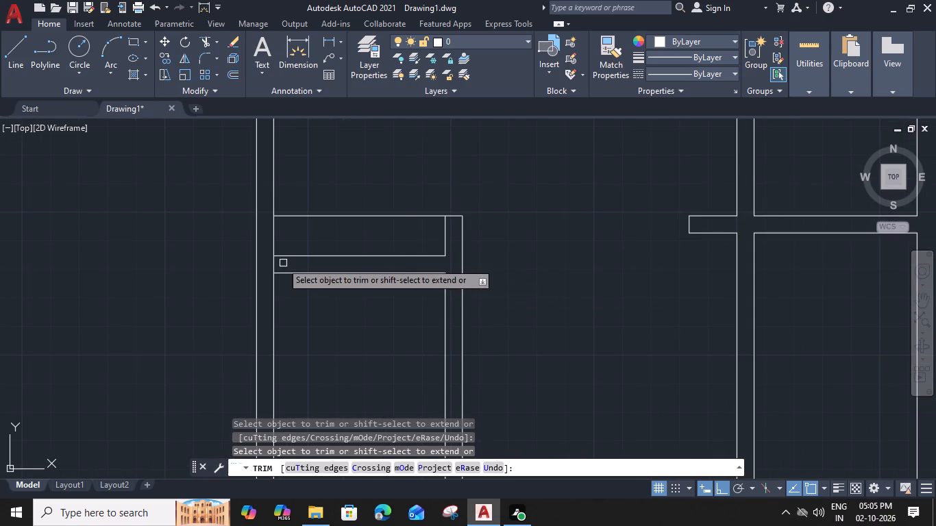
{"action": "left_click", "coordinate": [274, 262]}
{"action": "scroll", "coordinate": [274, 262], "scroll_direction": "down", "scroll_amount": 2}
{"action": "middle_click_drag", "start_coordinate": [417, 301], "coordinate": [484, 201]}
{"action": "key", "text": "Escape"}
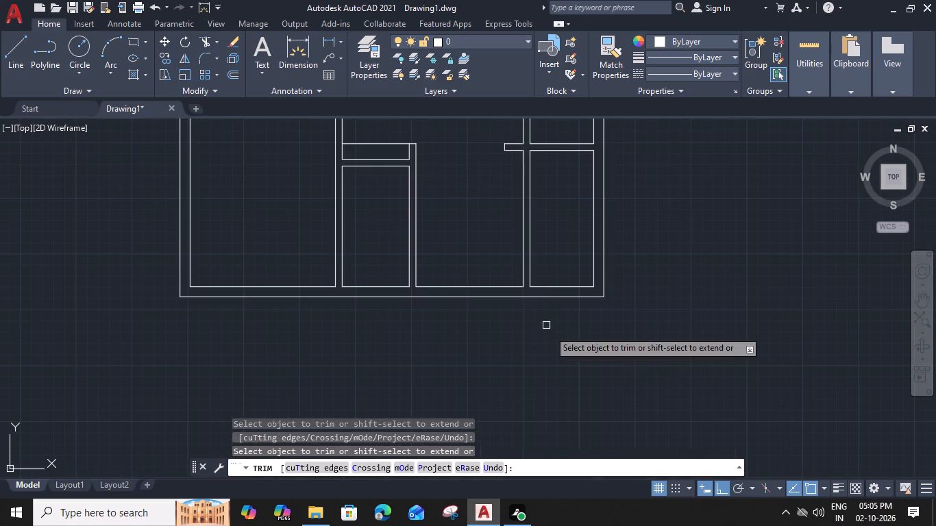
Offset the bottom outer wall's outer line 10'9" downward.
{"action": "middle_click_drag", "start_coordinate": [607, 325], "coordinate": [615, 236]}
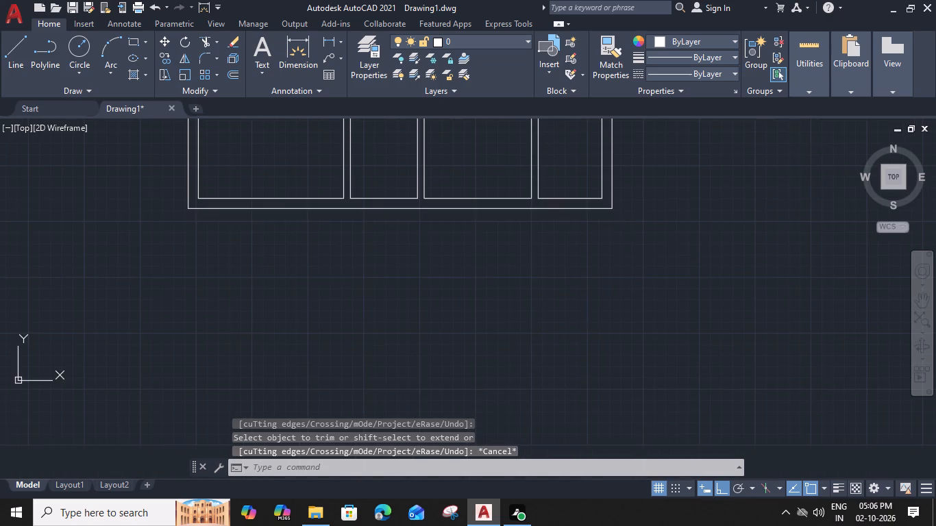
{"action": "scroll", "coordinate": [613, 243], "scroll_direction": "down", "scroll_amount": 2}
{"action": "left_click", "coordinate": [551, 232]}
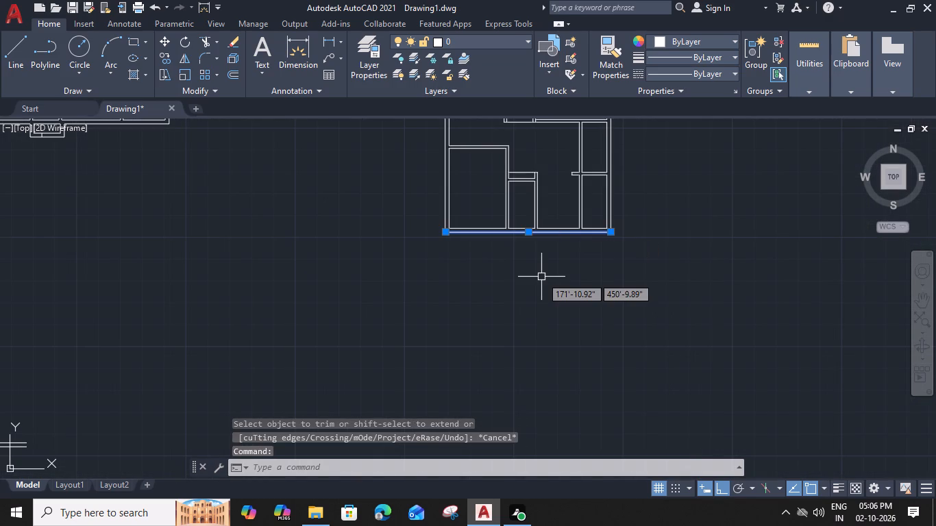
{"action": "type", "text": "O 10'9\""}
{"action": "key", "text": "Return"}
{"action": "left_click", "coordinate": [548, 290]}
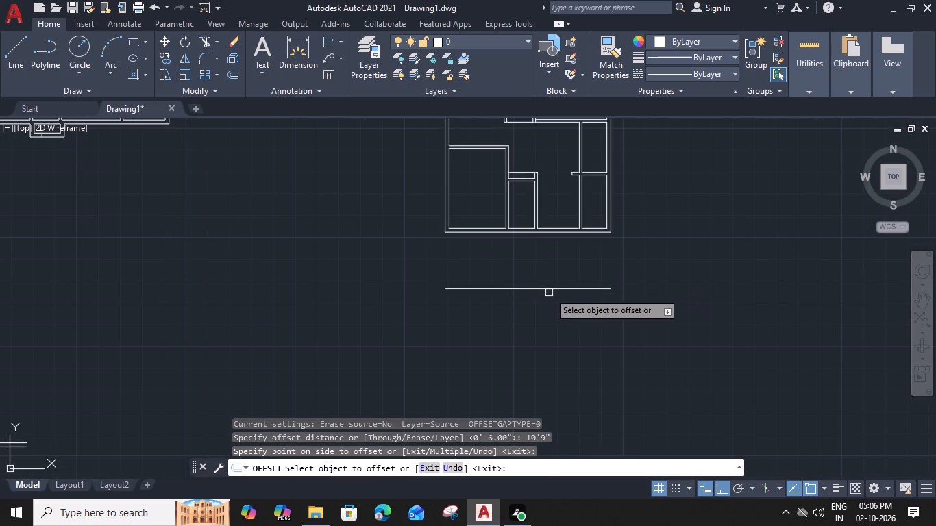
Offset the new line below the unit 9" downward to form the wall thickness.
{"action": "left_click", "coordinate": [549, 289]}
{"action": "key", "text": "9"}
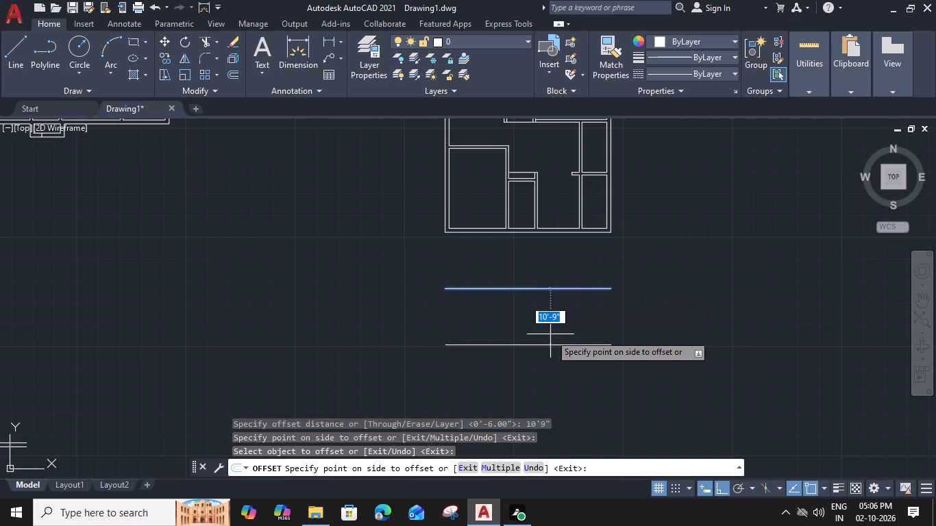
{"action": "key", "text": "shift+quotedbl"}
{"action": "key", "text": "Return"}
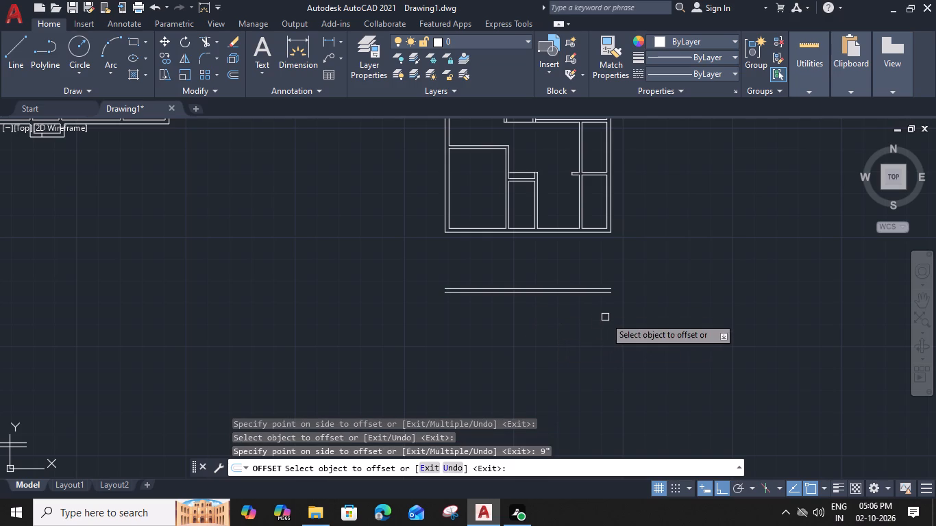
Extend the inner and outer lines of both side walls down to the new bottom wall below the unit.
{"action": "middle_click_drag", "start_coordinate": [605, 316], "coordinate": [580, 267]}
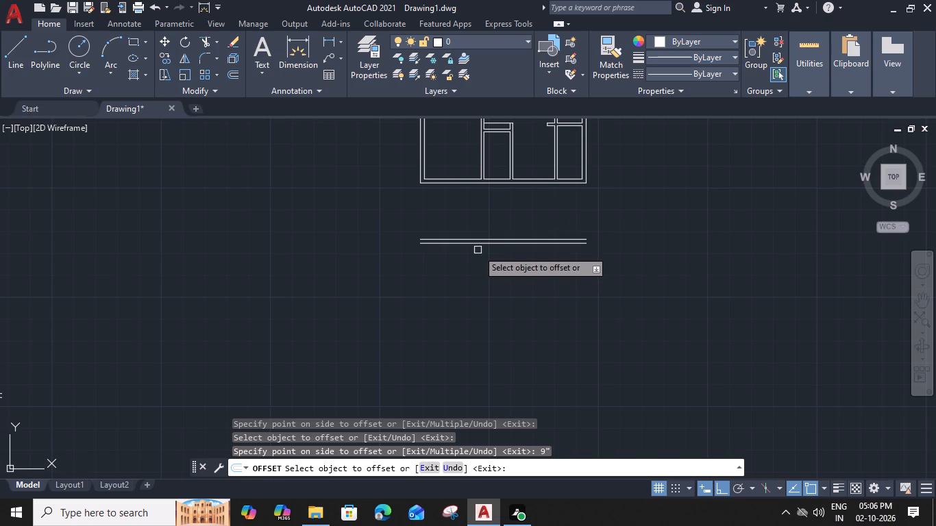
{"action": "key", "text": "Escape"}
{"action": "type", "text": "EX"}
{"action": "key", "text": "space"}
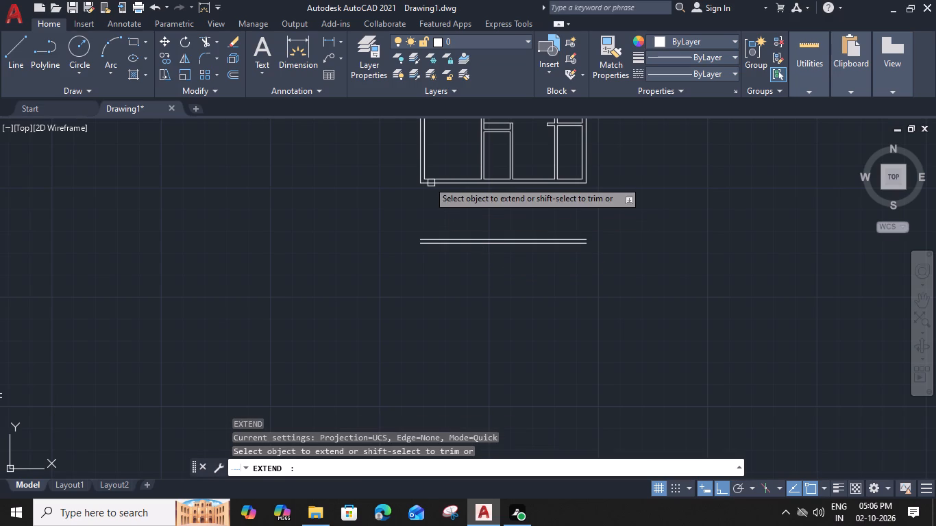
{"action": "left_click", "coordinate": [417, 170]}
{"action": "left_click", "coordinate": [425, 166]}
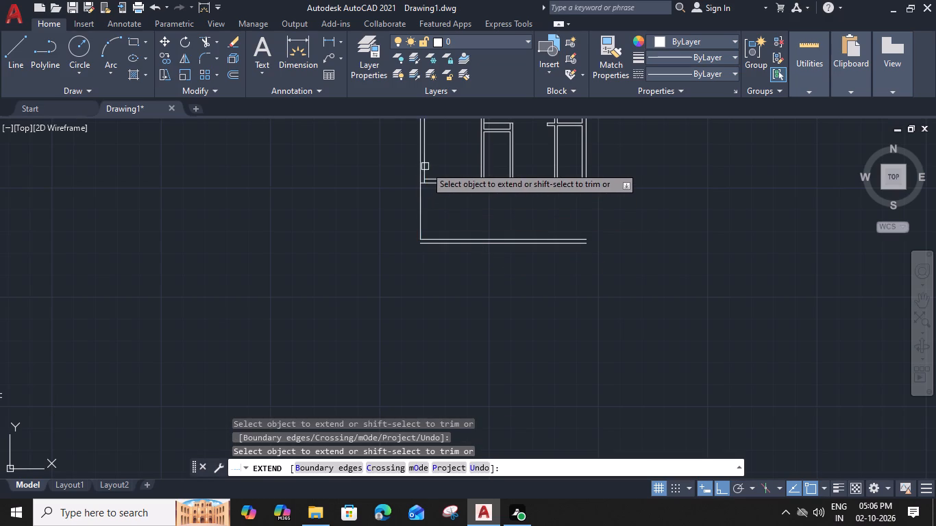
{"action": "left_click", "coordinate": [428, 168]}
{"action": "left_click", "coordinate": [419, 171]}
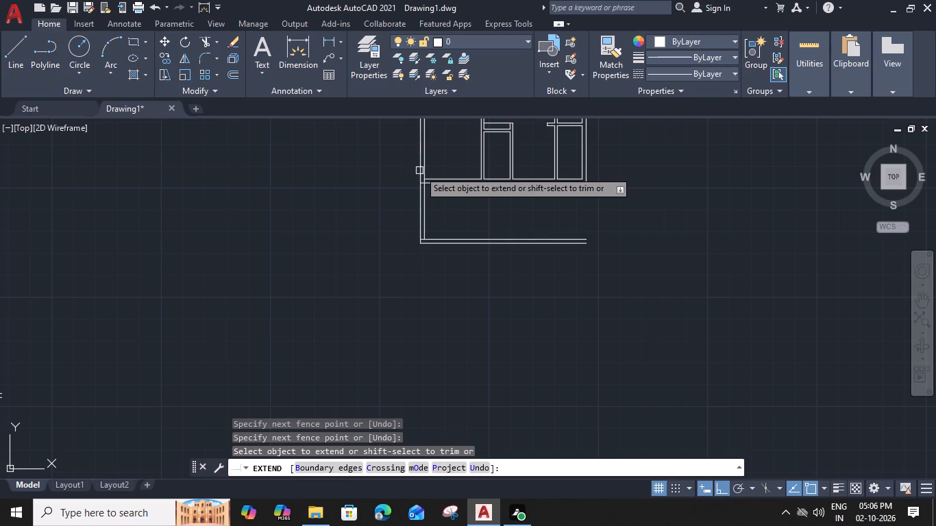
{"action": "left_click", "coordinate": [581, 174]}
{"action": "left_click", "coordinate": [580, 171]}
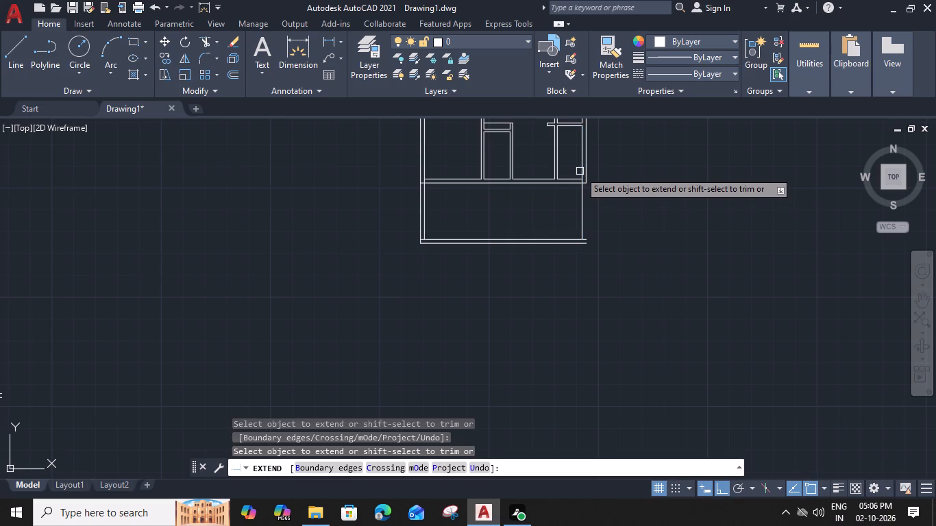
{"action": "left_click", "coordinate": [587, 171]}
{"action": "left_click", "coordinate": [589, 203]}
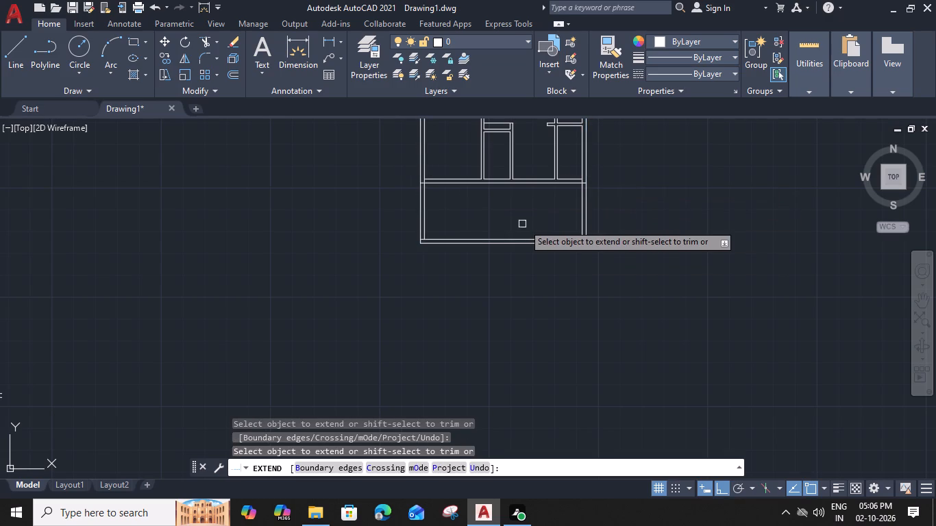
Trim the inner side-wall line segments crossing the unit's original bottom wall at both ends.
{"action": "scroll", "coordinate": [468, 191], "scroll_direction": "up", "scroll_amount": 3}
{"action": "middle_click_drag", "start_coordinate": [370, 168], "coordinate": [440, 284]}
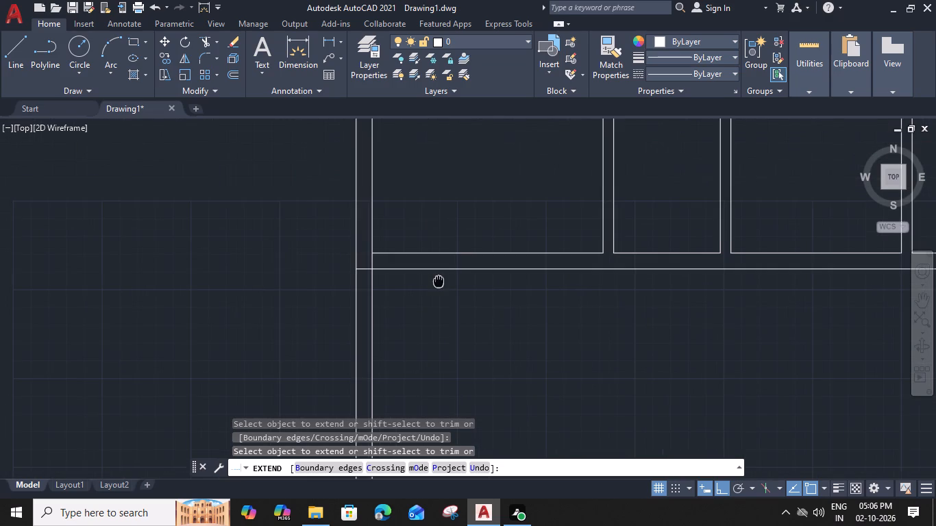
{"action": "left_click", "coordinate": [373, 265], "text": "shift"}
{"action": "scroll", "coordinate": [375, 265], "scroll_direction": "down", "scroll_amount": 3}
{"action": "scroll", "coordinate": [509, 269], "scroll_direction": "up", "scroll_amount": 4}
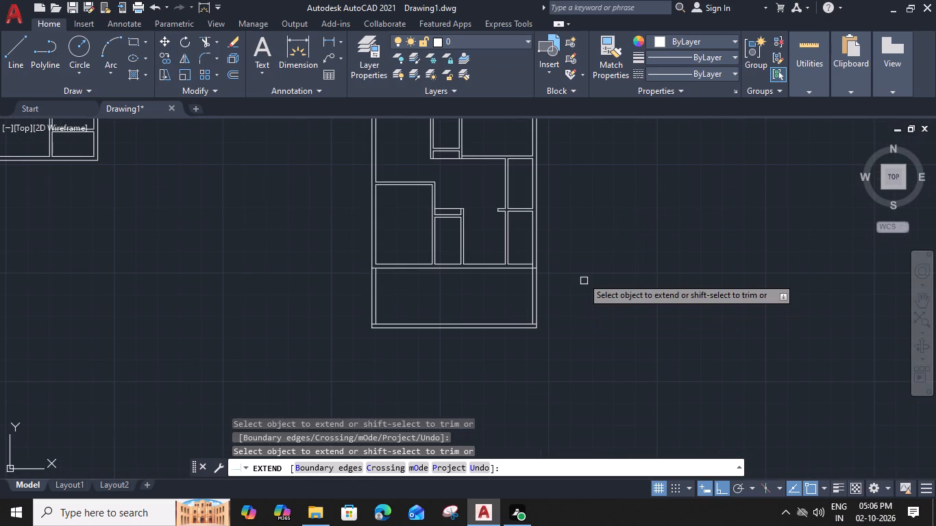
{"action": "left_click", "coordinate": [630, 229], "text": "shift"}
{"action": "scroll", "coordinate": [626, 227], "scroll_direction": "down", "scroll_amount": 3}
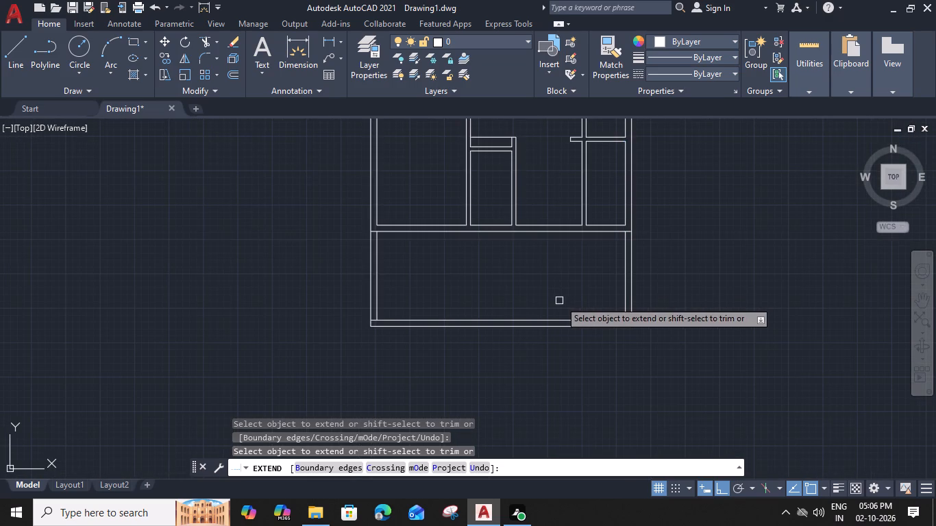
{"action": "middle_click_drag", "start_coordinate": [568, 298], "coordinate": [599, 247]}
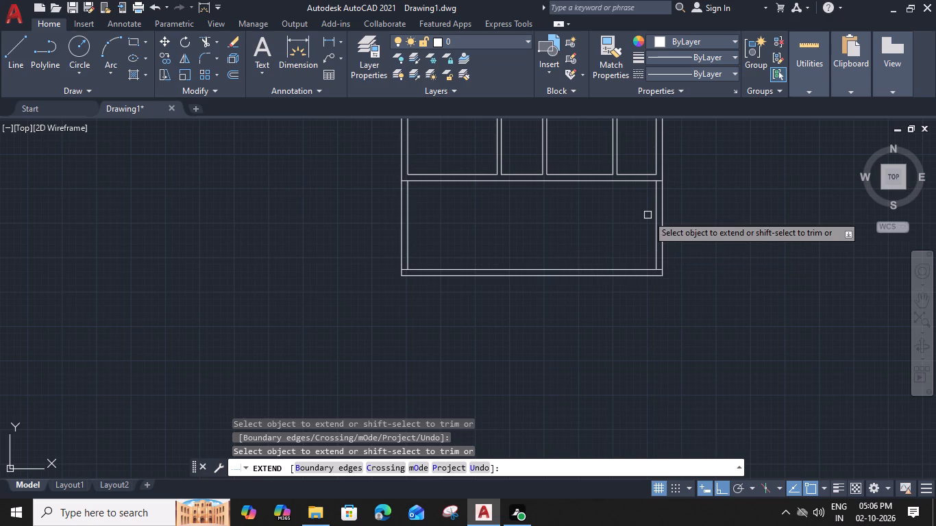
{"action": "key", "text": "Escape"}
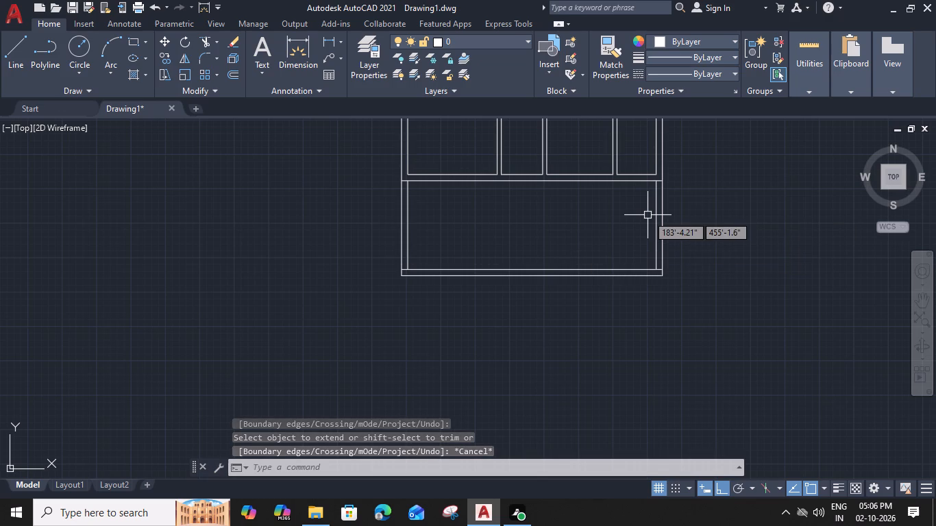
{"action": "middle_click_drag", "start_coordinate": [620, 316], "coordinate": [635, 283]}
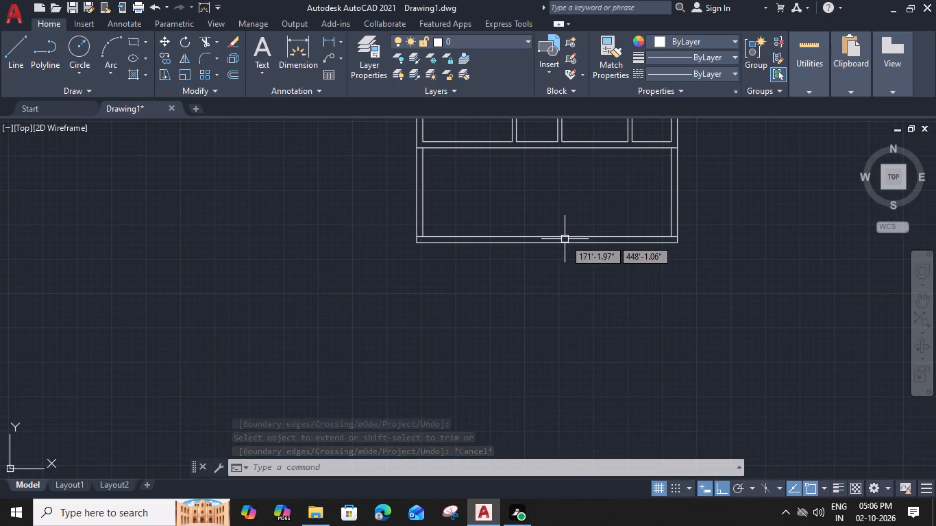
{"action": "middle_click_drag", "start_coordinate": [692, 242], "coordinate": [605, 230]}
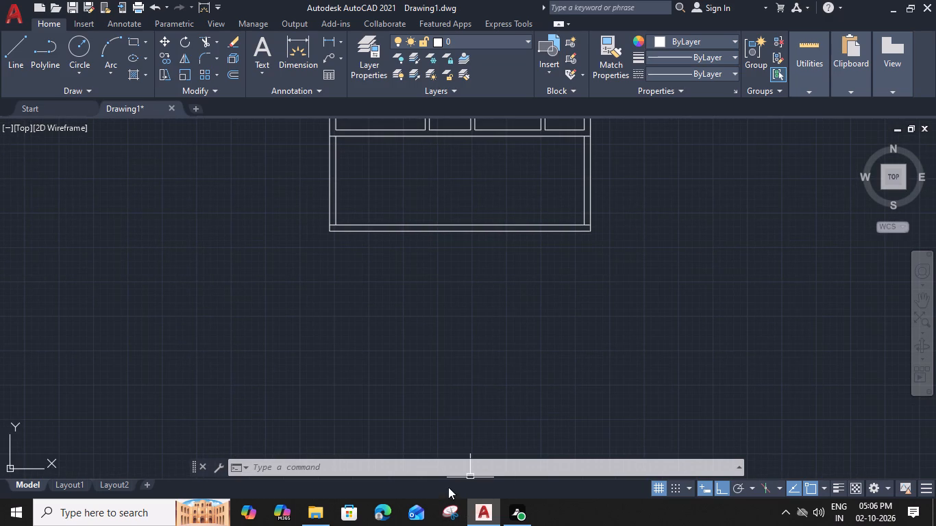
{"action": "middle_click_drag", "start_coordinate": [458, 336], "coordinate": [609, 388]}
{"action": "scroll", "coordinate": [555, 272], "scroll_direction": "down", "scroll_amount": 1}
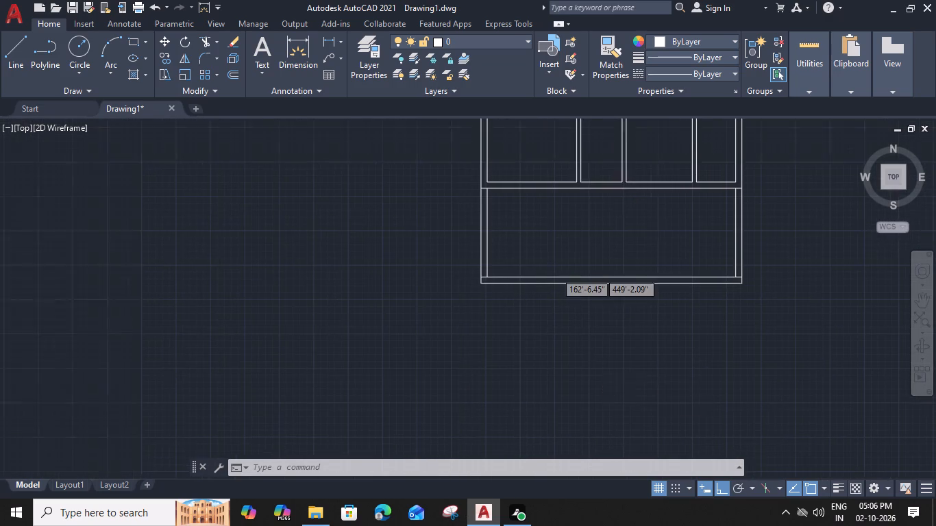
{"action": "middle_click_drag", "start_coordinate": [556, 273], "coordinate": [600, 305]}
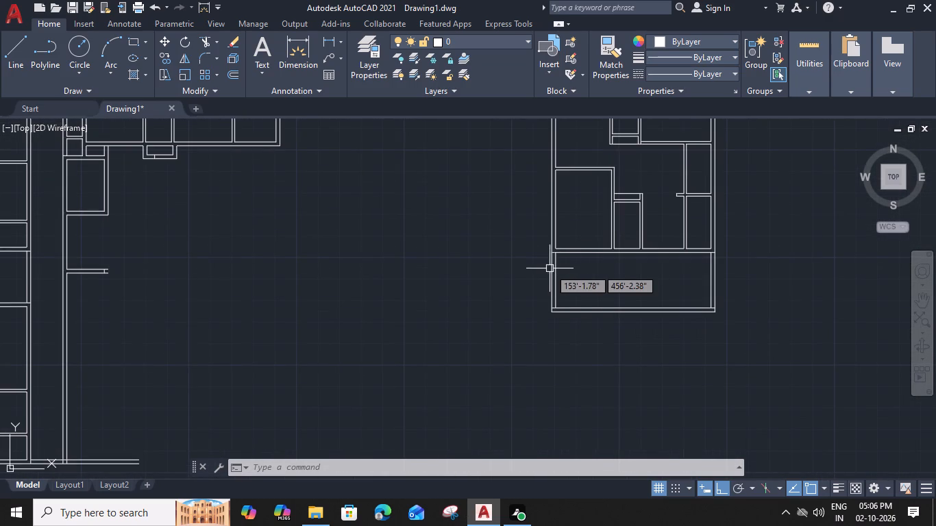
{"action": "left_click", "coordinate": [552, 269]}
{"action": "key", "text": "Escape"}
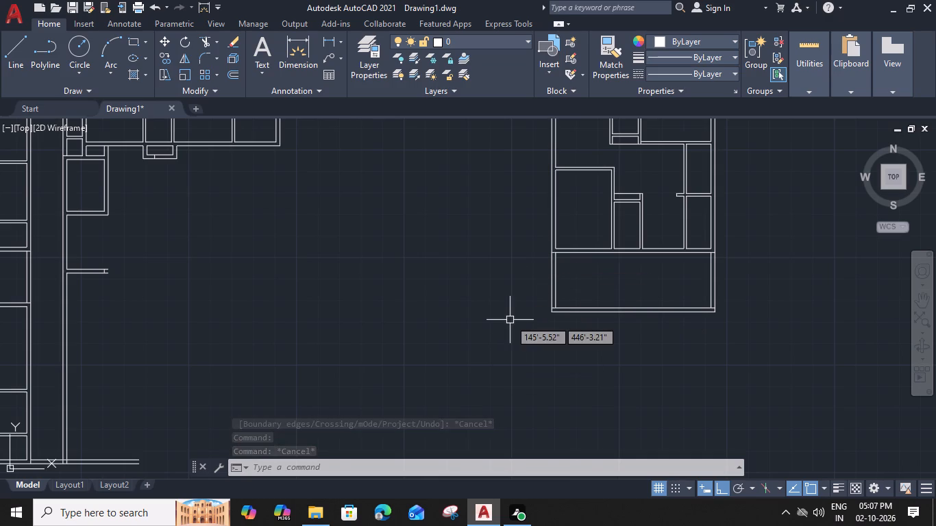
Offset the outer line of the right-hand units' left wall 6'6" to the left.
{"action": "scroll", "coordinate": [467, 296], "scroll_direction": "down", "scroll_amount": 1}
{"action": "middle_click_drag", "start_coordinate": [472, 299], "coordinate": [564, 342]}
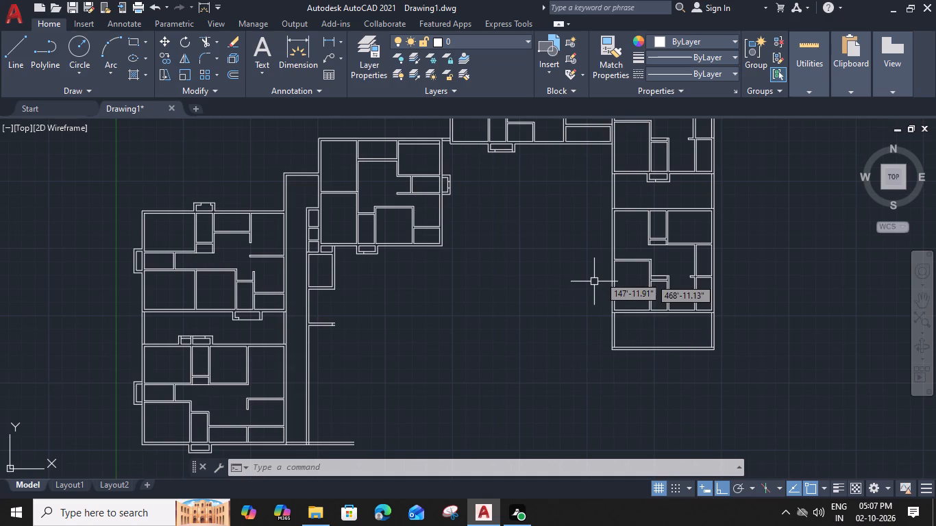
{"action": "scroll", "coordinate": [617, 196], "scroll_direction": "up", "scroll_amount": 2}
{"action": "left_click", "coordinate": [606, 207]}
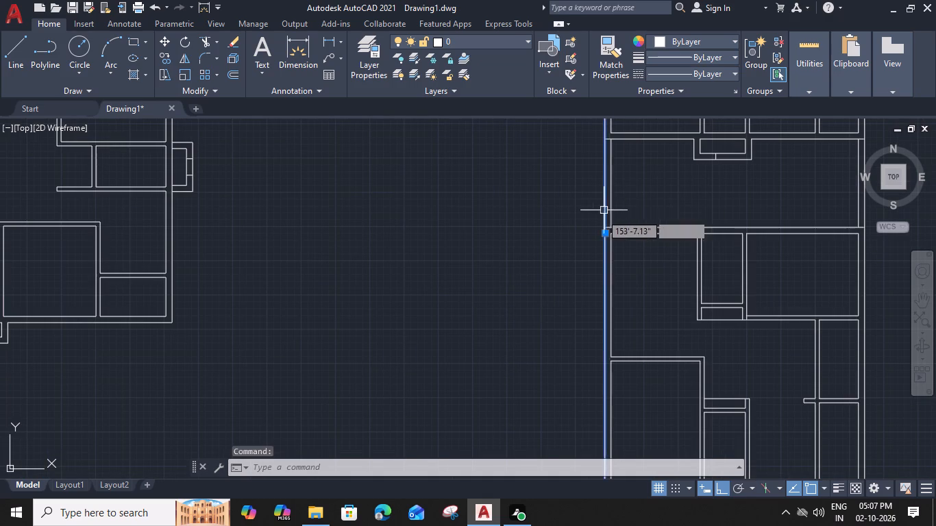
{"action": "scroll", "coordinate": [592, 229], "scroll_direction": "down", "scroll_amount": 2}
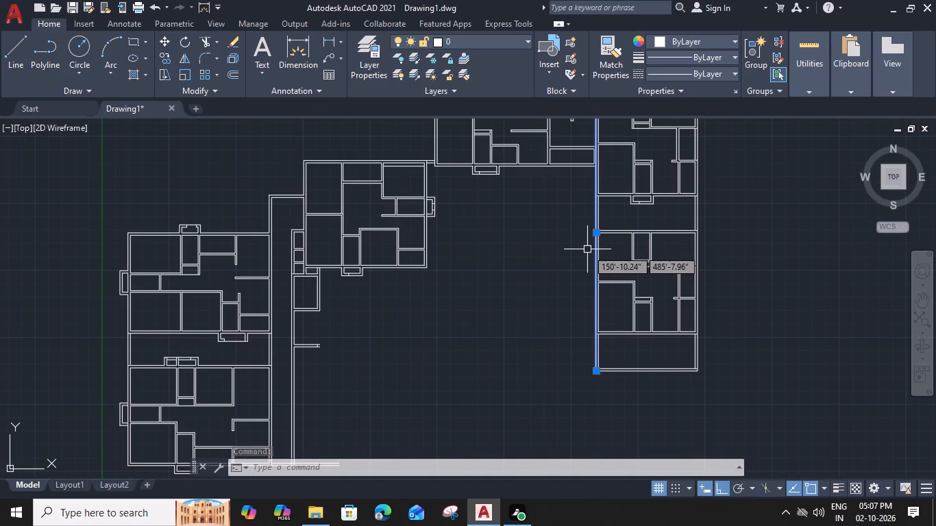
{"action": "type", "text": "6'"}
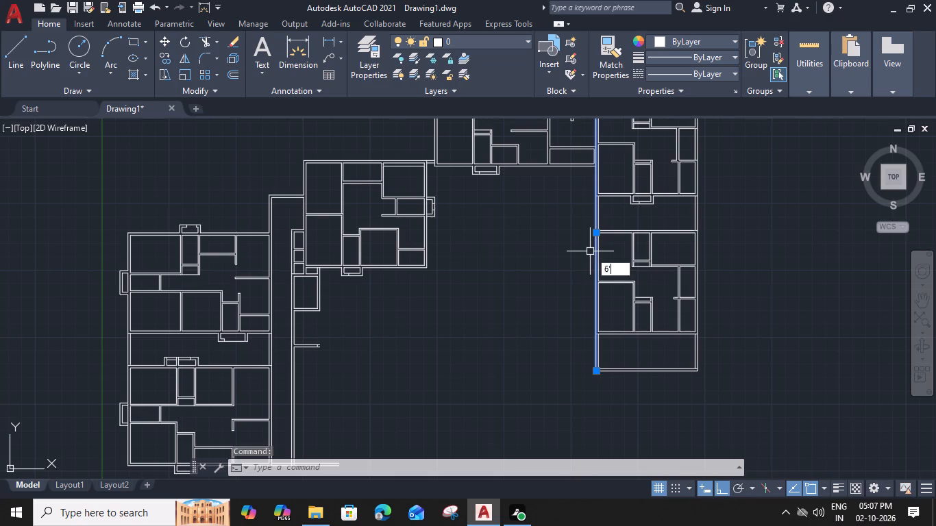
{"action": "key", "text": "6"}
{"action": "key", "text": "shift+quotedbl"}
{"action": "key", "text": "Return"}
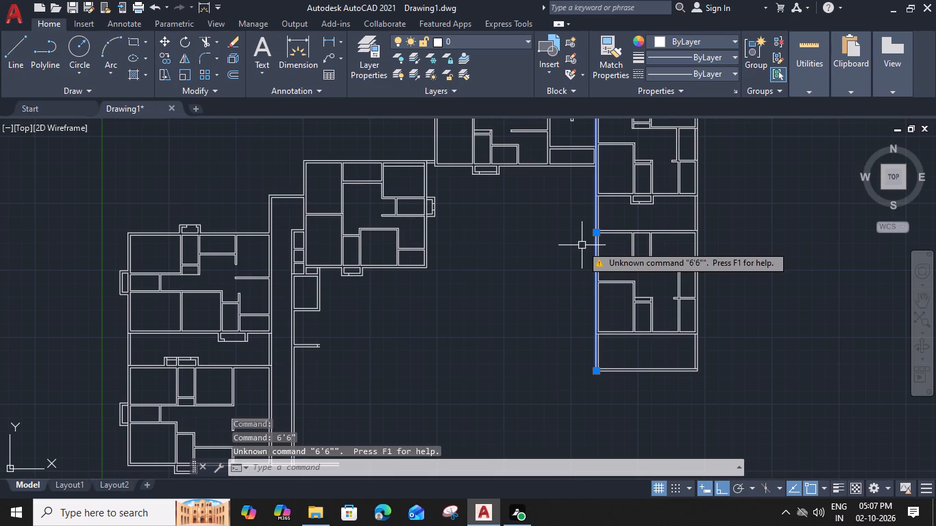
{"action": "key", "text": "o"}
{"action": "key", "text": "space"}
{"action": "key", "text": "6"}
{"action": "key", "text": "apostrophe"}
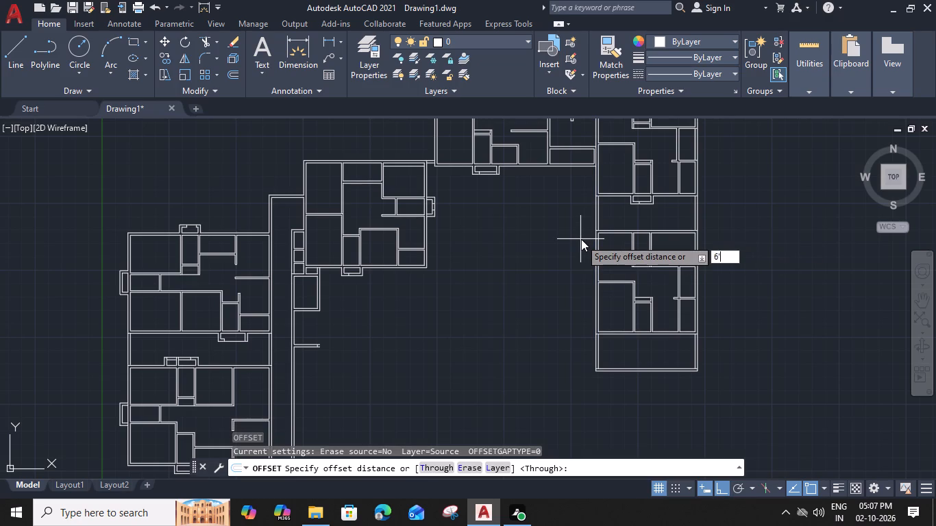
{"action": "type", "text": "6\""}
{"action": "key", "text": "Return"}
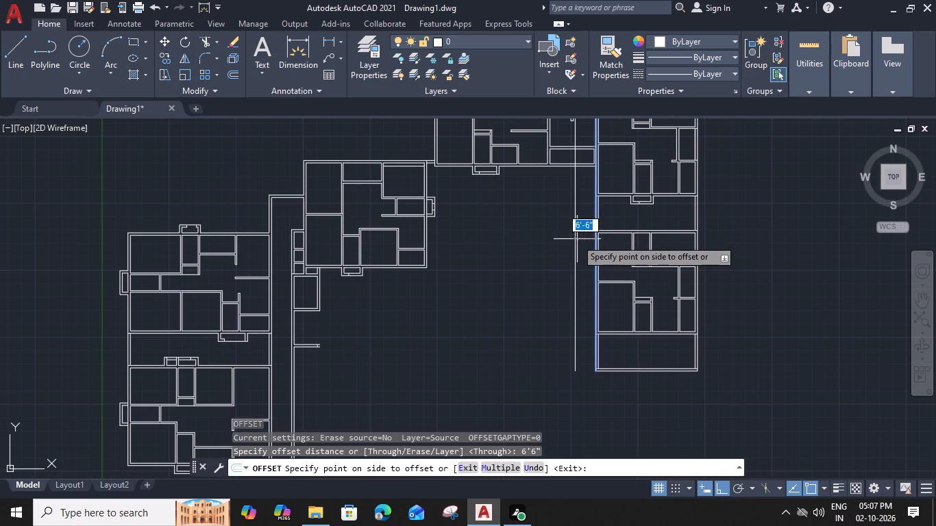
{"action": "left_click", "coordinate": [570, 238]}
{"action": "key", "text": "Escape"}
Trim the offset line above the small room's upper wall and remove that room's wall lines to the right of it.
{"action": "type", "text": "TR"}
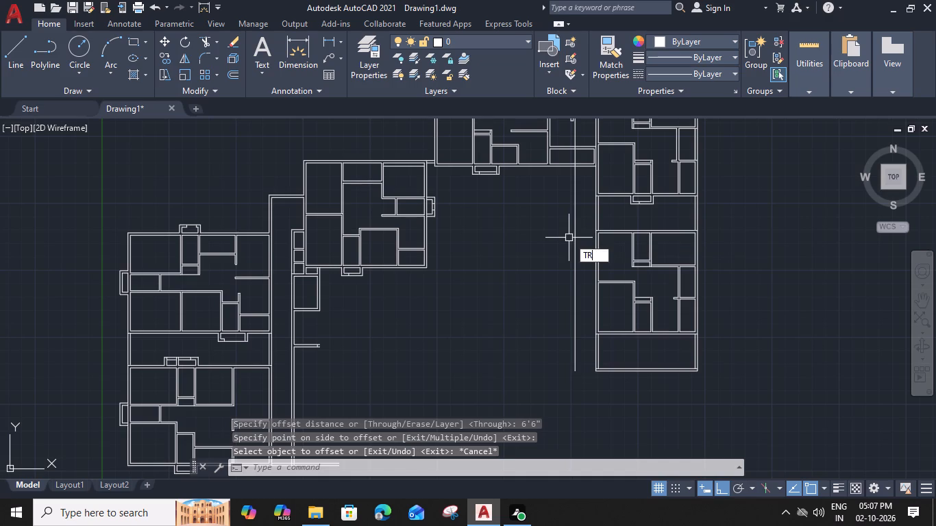
{"action": "key", "text": "space"}
{"action": "middle_click_drag", "start_coordinate": [565, 211], "coordinate": [579, 317]}
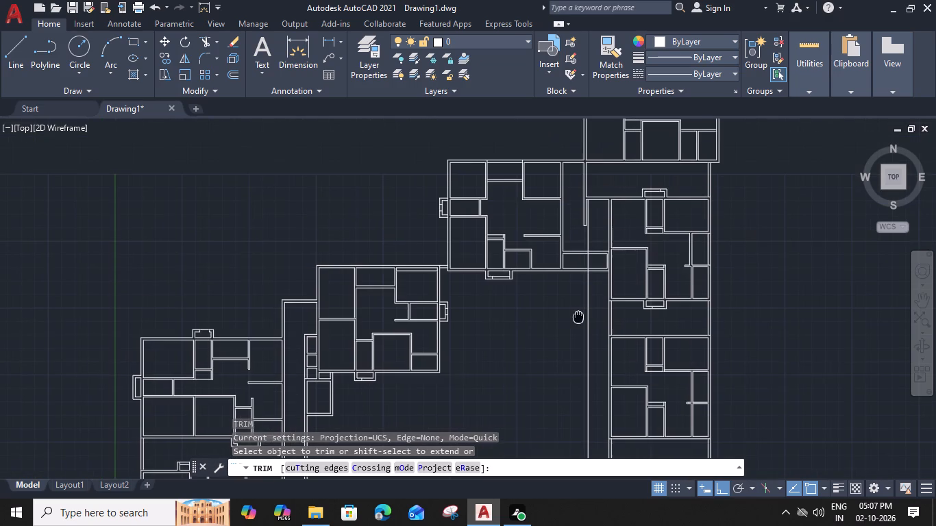
{"action": "scroll", "coordinate": [584, 238], "scroll_direction": "up", "scroll_amount": 2}
{"action": "left_click", "coordinate": [593, 239]}
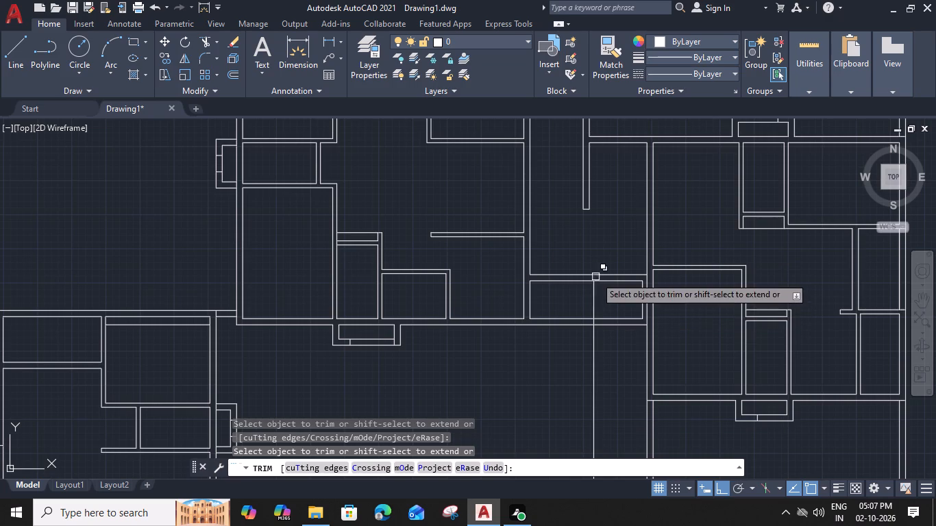
{"action": "left_click", "coordinate": [620, 274]}
{"action": "left_click", "coordinate": [622, 278]}
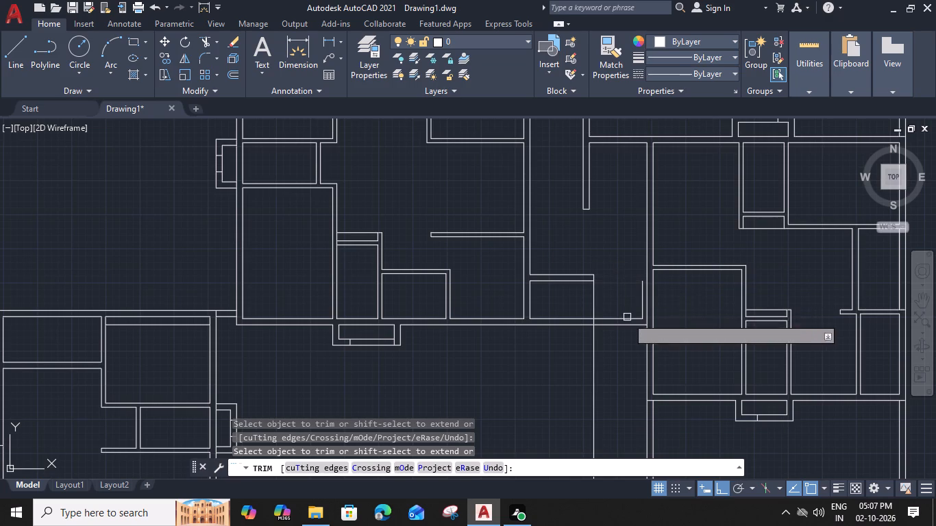
{"action": "left_click", "coordinate": [642, 301]}
{"action": "left_click", "coordinate": [635, 321]}
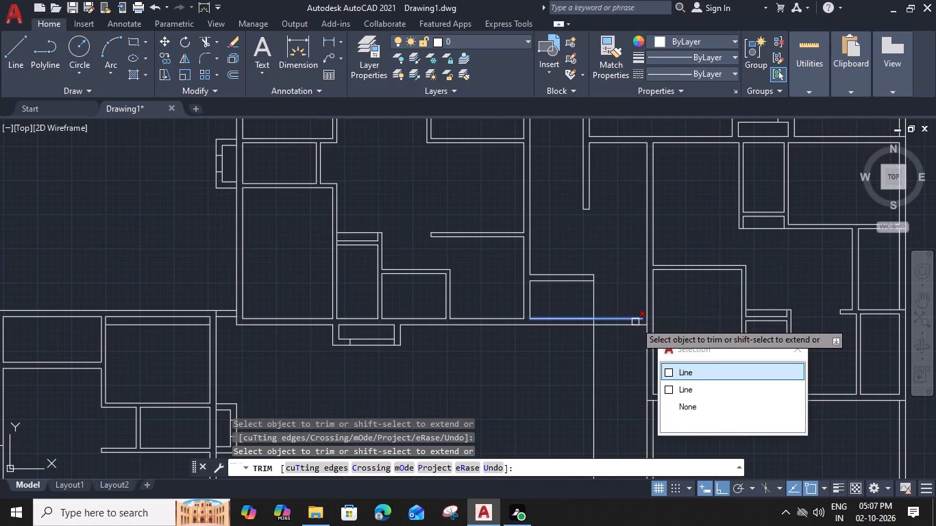
{"action": "left_click", "coordinate": [700, 368]}
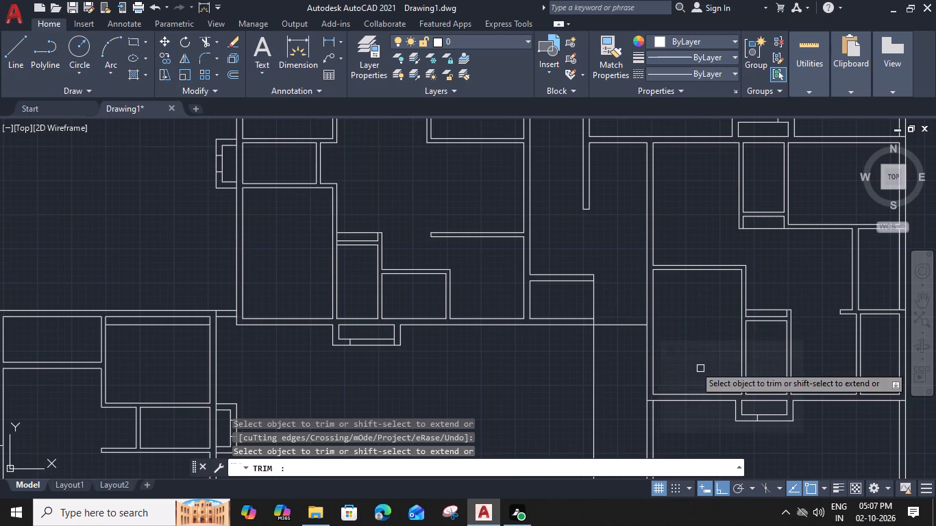
{"action": "left_click", "coordinate": [634, 326]}
{"action": "key", "text": "Escape"}
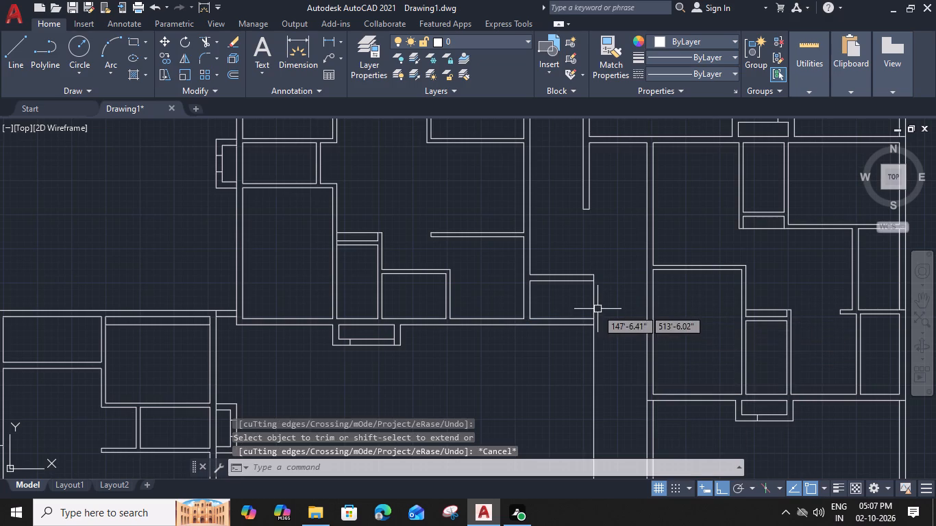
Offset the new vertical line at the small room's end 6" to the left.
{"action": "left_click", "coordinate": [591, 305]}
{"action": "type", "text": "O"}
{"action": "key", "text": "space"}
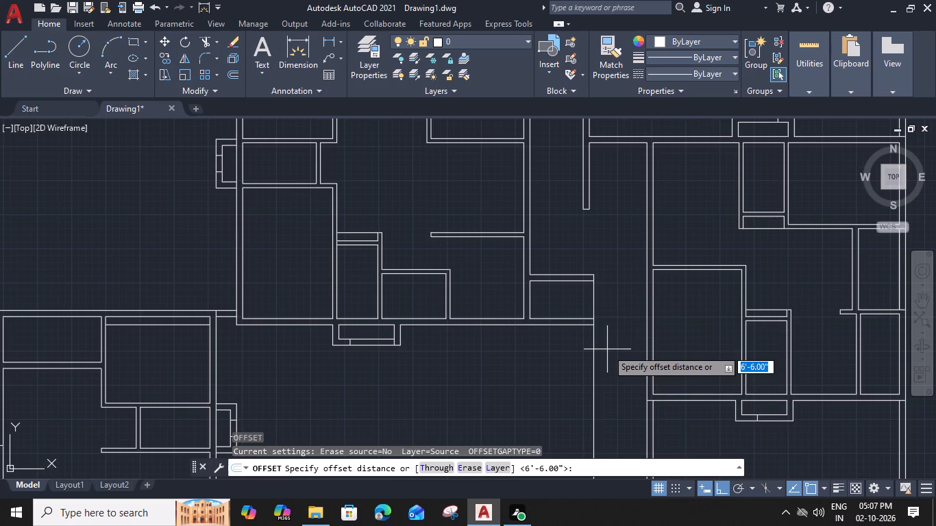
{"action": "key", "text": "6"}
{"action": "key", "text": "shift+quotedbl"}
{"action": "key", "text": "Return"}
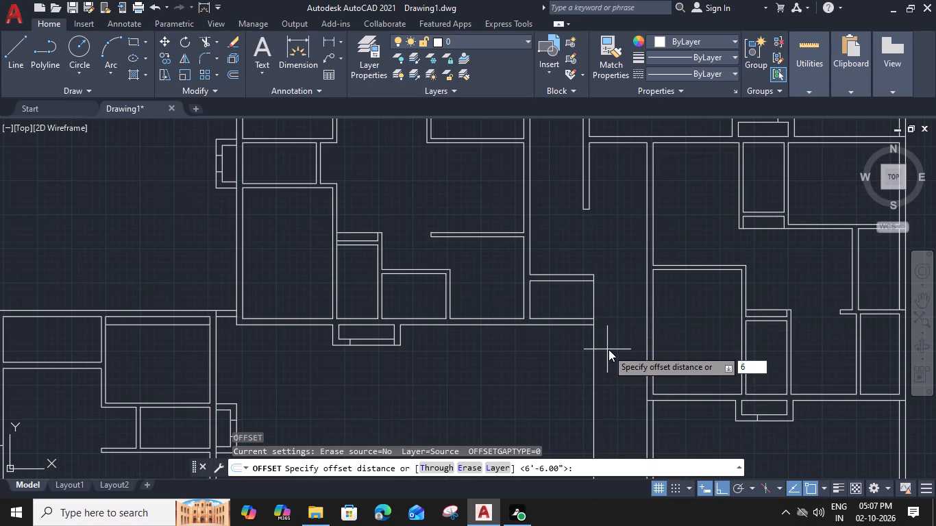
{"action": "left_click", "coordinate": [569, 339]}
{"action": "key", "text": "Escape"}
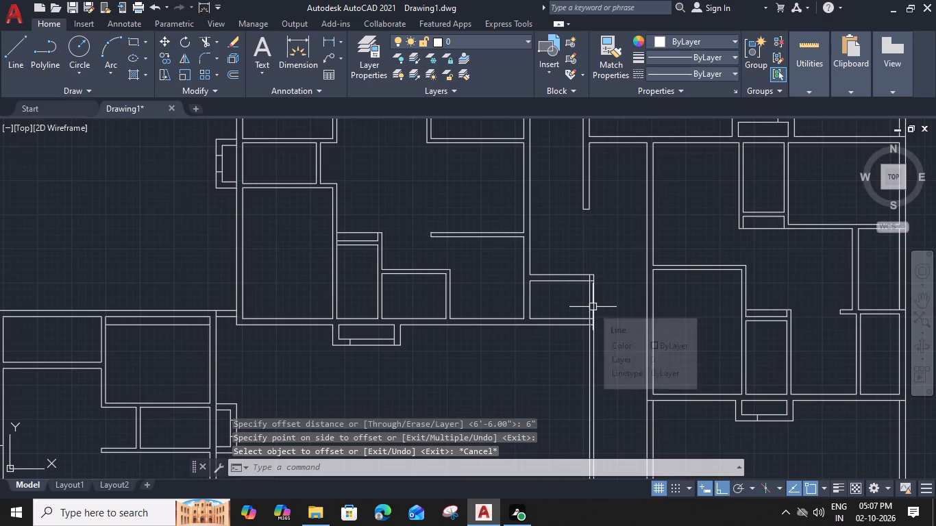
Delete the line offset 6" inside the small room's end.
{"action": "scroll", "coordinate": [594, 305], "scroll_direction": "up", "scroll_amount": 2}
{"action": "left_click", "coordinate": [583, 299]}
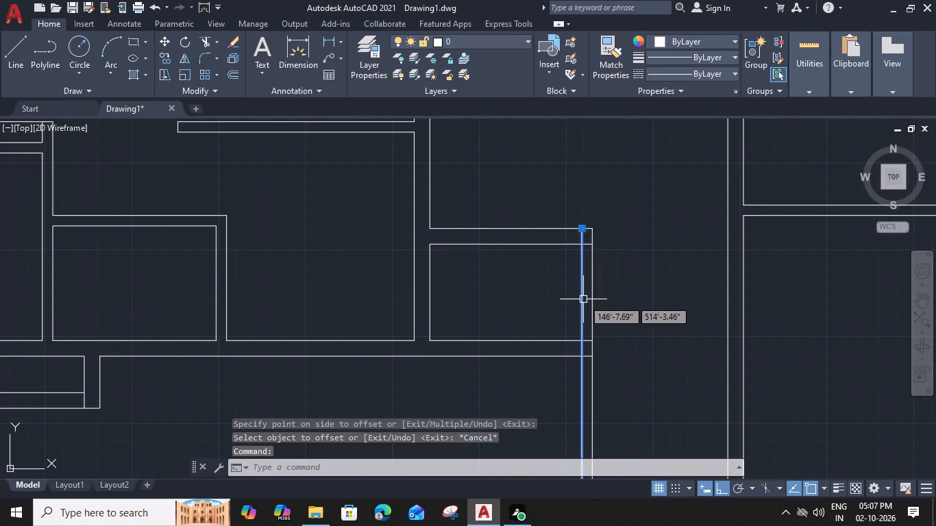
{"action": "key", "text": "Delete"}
Offset the vertical line at the small room's end 9" to the left, into the room.
{"action": "left_click", "coordinate": [593, 305]}
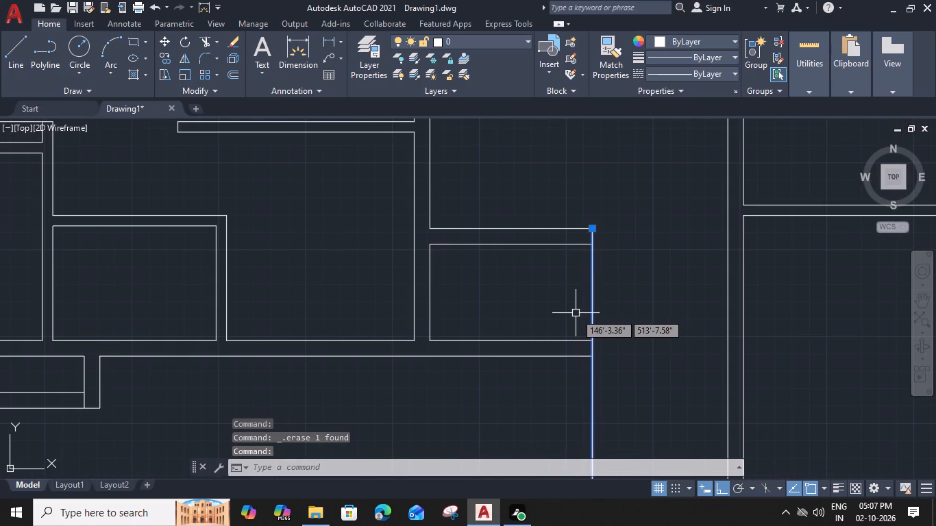
{"action": "key", "text": "o"}
{"action": "key", "text": "Return"}
{"action": "type", "text": "9\""}
{"action": "key", "text": "Return"}
{"action": "left_click", "coordinate": [537, 314]}
{"action": "key", "text": "Escape"}
Trim the overlapping line segments where the 9" end wall meets the small room's upper and lower walls, leaving clean inner corners.
{"action": "type", "text": "TR"}
{"action": "key", "text": "space"}
{"action": "left_click", "coordinate": [582, 245]}
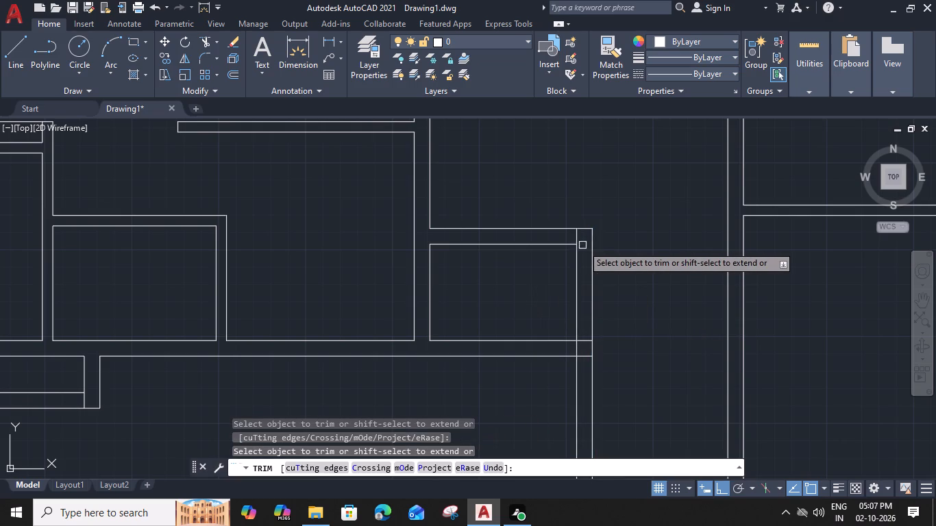
{"action": "left_click", "coordinate": [578, 238]}
{"action": "left_click", "coordinate": [586, 338]}
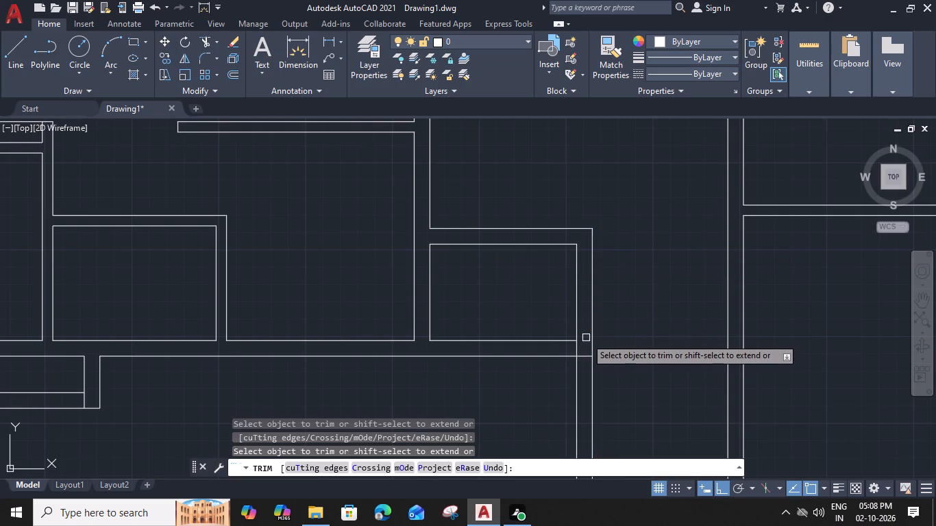
{"action": "left_click", "coordinate": [577, 349]}
{"action": "scroll", "coordinate": [577, 349], "scroll_direction": "down", "scroll_amount": 2}
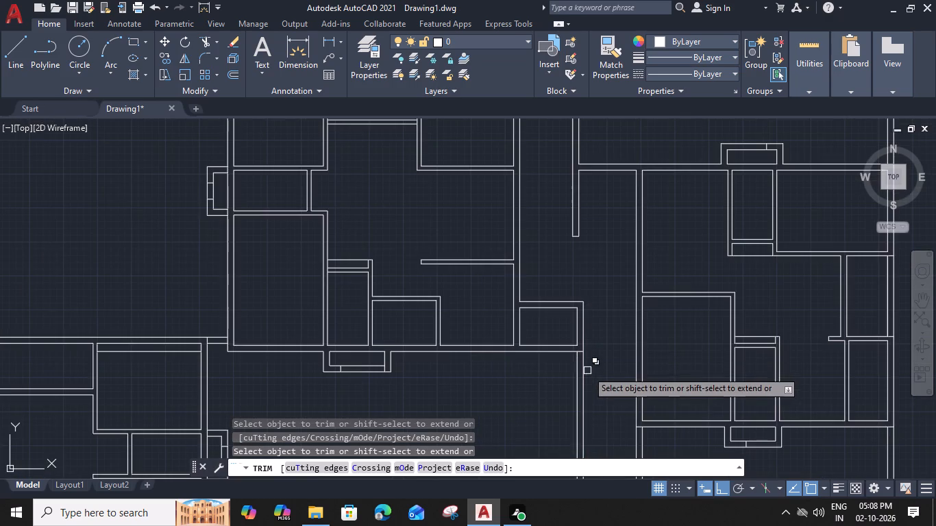
{"action": "middle_click_drag", "start_coordinate": [592, 377], "coordinate": [612, 242]}
{"action": "key", "text": "Escape"}
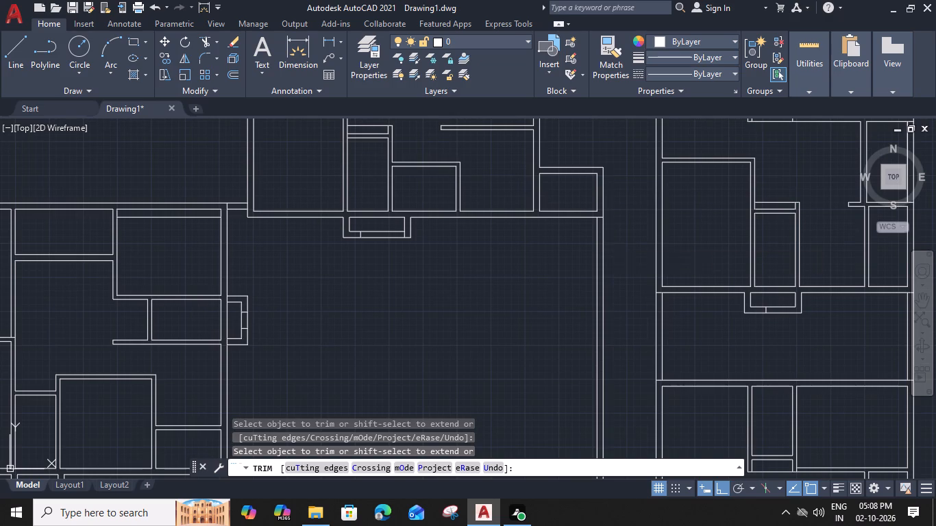
Examine the overall floor plan and the open lower end of the corridor wall beside the lower right-hand unit.
{"action": "scroll", "coordinate": [621, 271], "scroll_direction": "down", "scroll_amount": 2}
{"action": "middle_click_drag", "start_coordinate": [621, 272], "coordinate": [621, 222]}
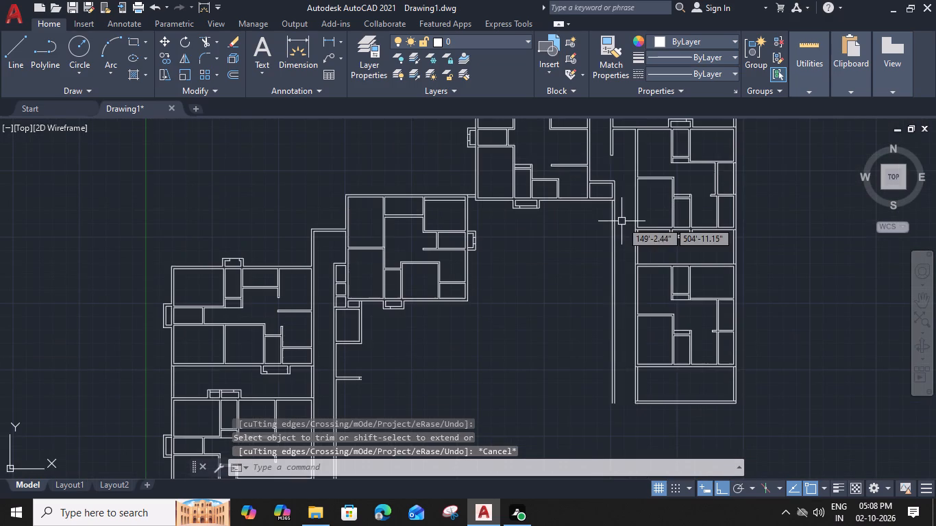
{"action": "middle_click_drag", "start_coordinate": [574, 267], "coordinate": [575, 198]}
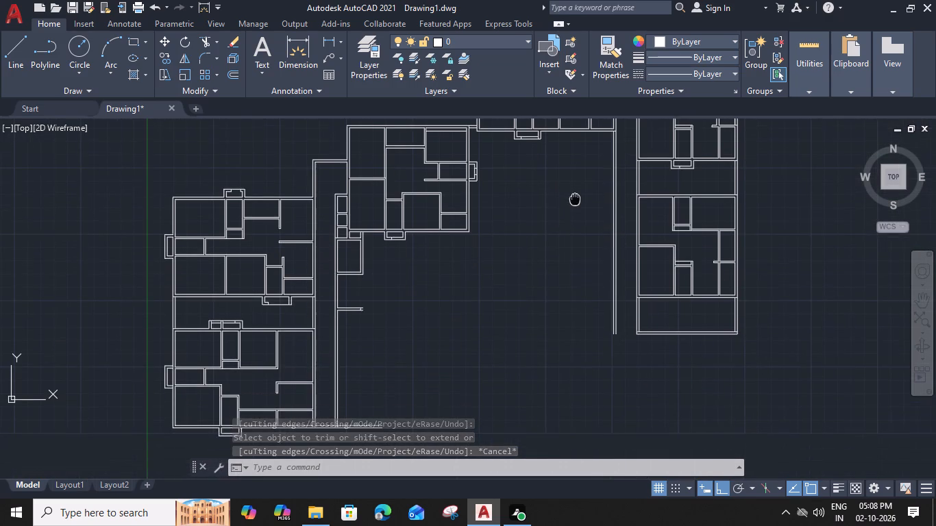
{"action": "middle_click_drag", "start_coordinate": [575, 198], "coordinate": [574, 193]}
{"action": "scroll", "coordinate": [567, 276], "scroll_direction": "down", "scroll_amount": 1}
{"action": "middle_click_drag", "start_coordinate": [567, 273], "coordinate": [558, 246]}
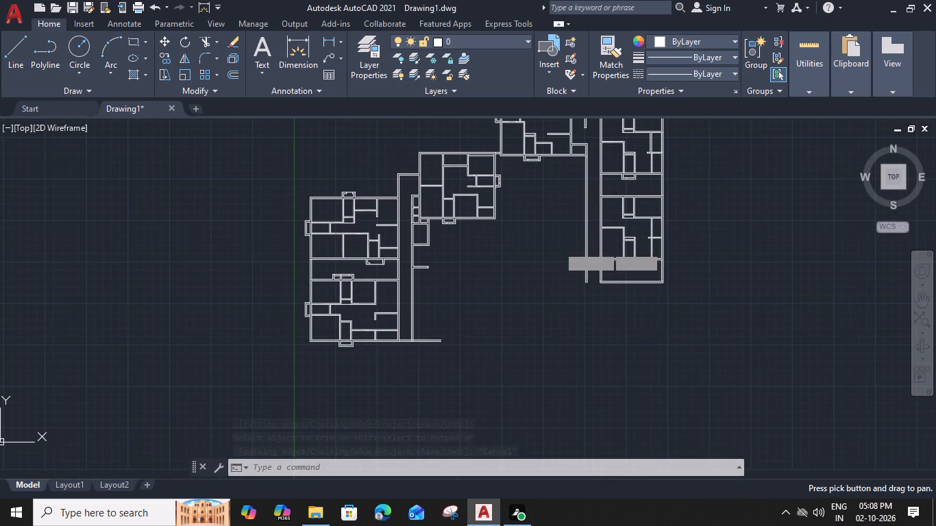
{"action": "middle_click_drag", "start_coordinate": [553, 303], "coordinate": [502, 385]}
{"action": "middle_click_drag", "start_coordinate": [495, 365], "coordinate": [529, 365]}
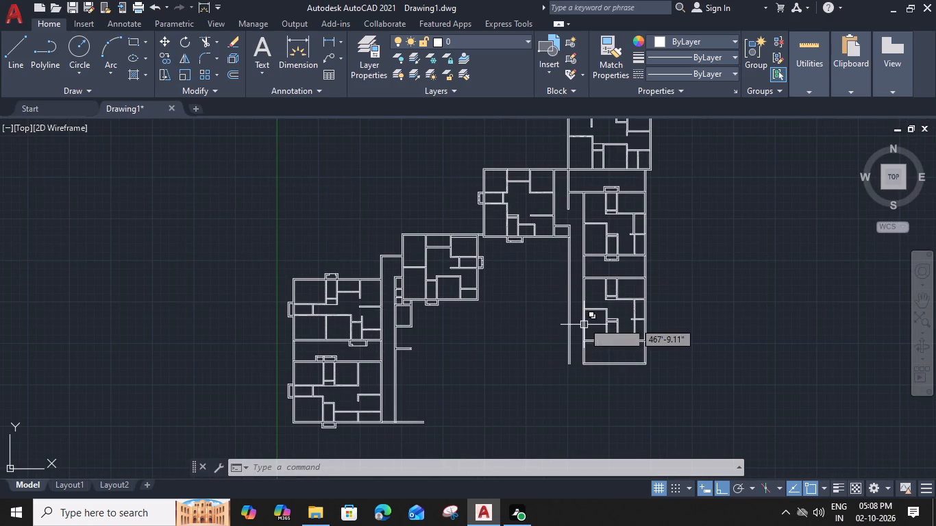
{"action": "middle_click_drag", "start_coordinate": [578, 306], "coordinate": [563, 276]}
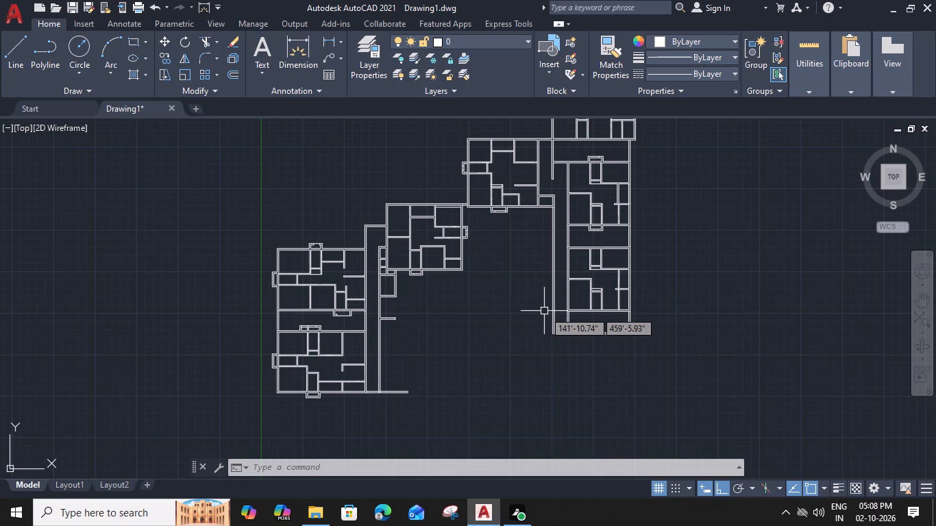
{"action": "middle_click_drag", "start_coordinate": [574, 340], "coordinate": [581, 290]}
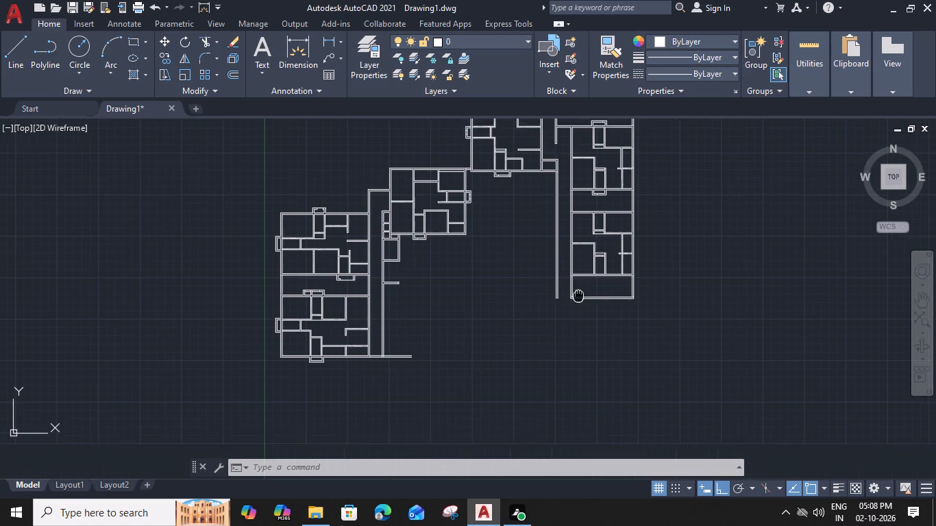
{"action": "middle_click_drag", "start_coordinate": [581, 290], "coordinate": [582, 290]}
{"action": "scroll", "coordinate": [559, 297], "scroll_direction": "up", "scroll_amount": 2}
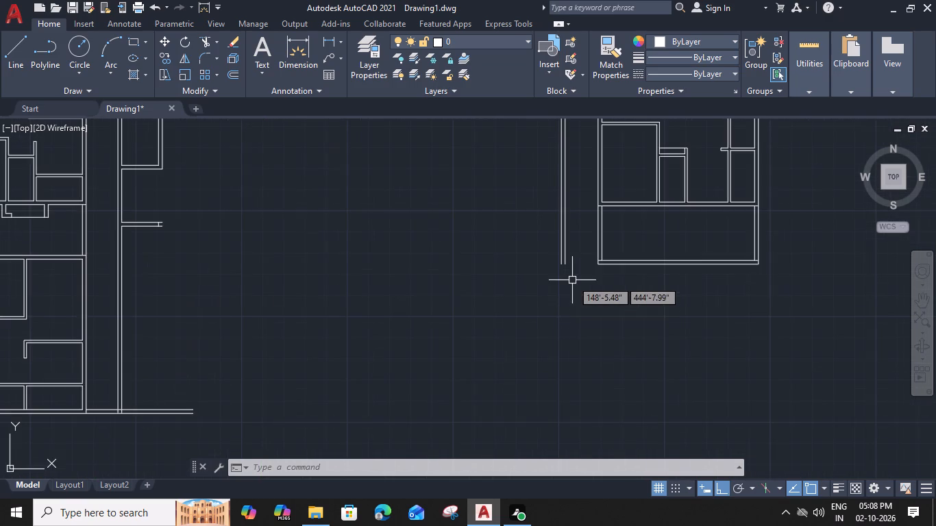
{"action": "scroll", "coordinate": [572, 286], "scroll_direction": "up", "scroll_amount": 1}
{"action": "middle_click_drag", "start_coordinate": [584, 281], "coordinate": [525, 297]}
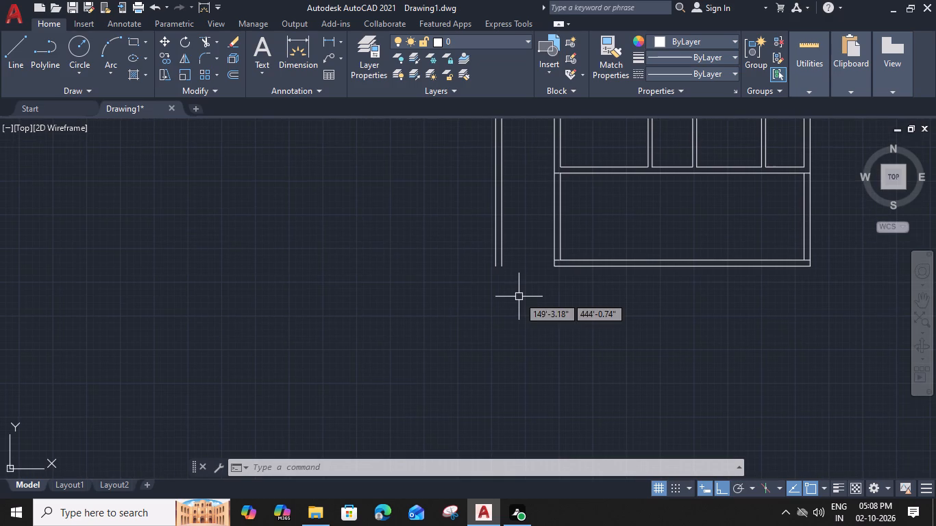
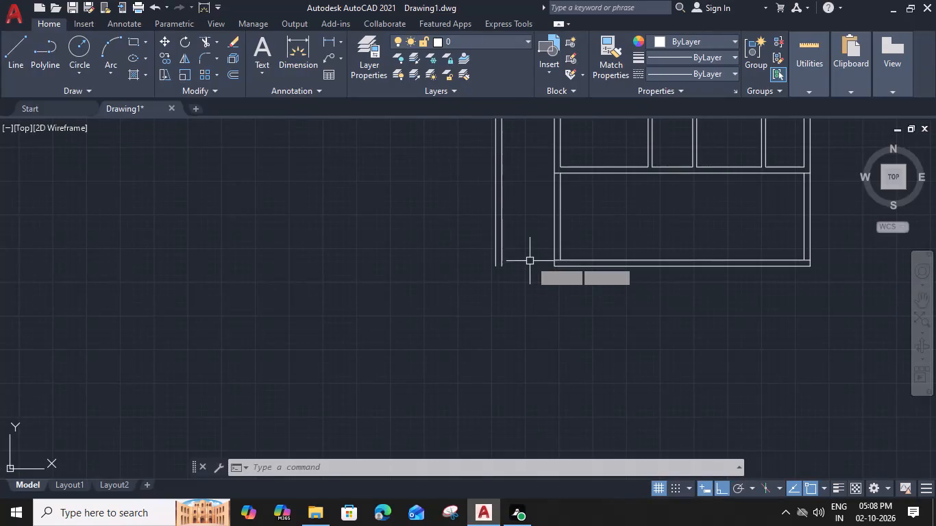
Draw a horizontal line across the corridor from the midpoint of the bottom right-hand room's inner wall line to the corridor wall.
{"action": "type", "text": "L"}
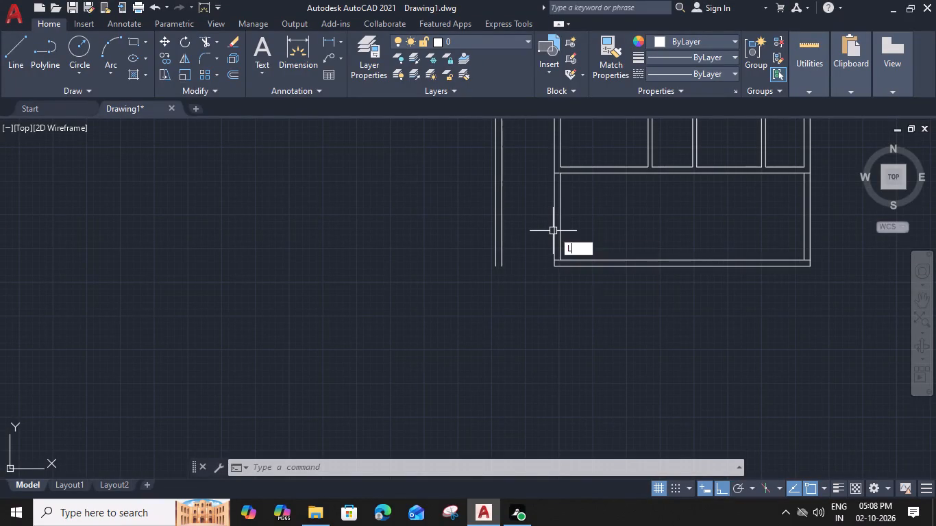
{"action": "key", "text": "space"}
{"action": "left_click", "coordinate": [560, 218]}
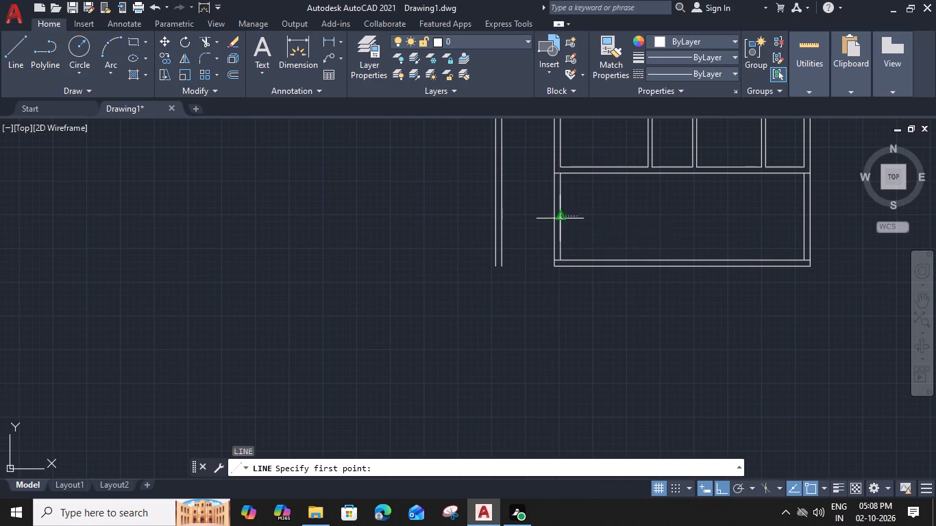
{"action": "left_click", "coordinate": [501, 214]}
{"action": "key", "text": "Escape"}
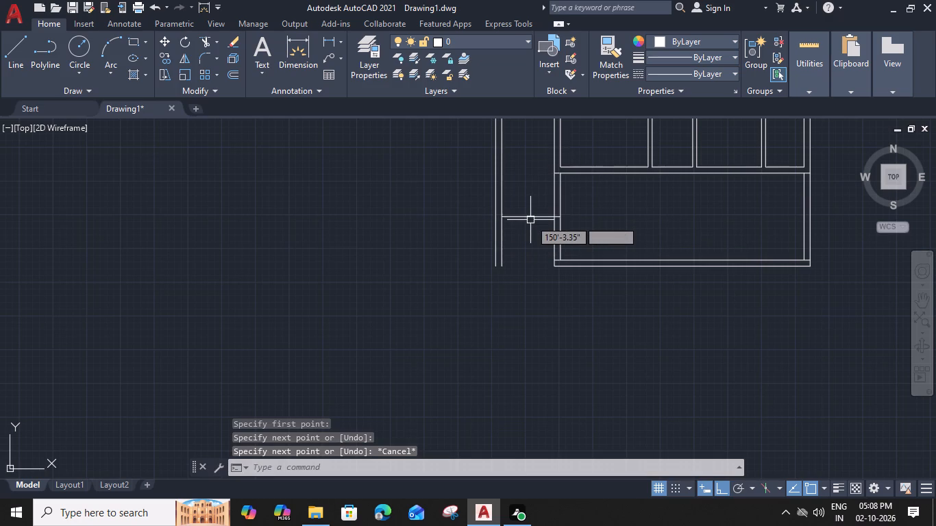
Examine the lower left-hand units, their corridor wall and the open wall ends beside it.
{"action": "middle_click_drag", "start_coordinate": [546, 270], "coordinate": [517, 277]}
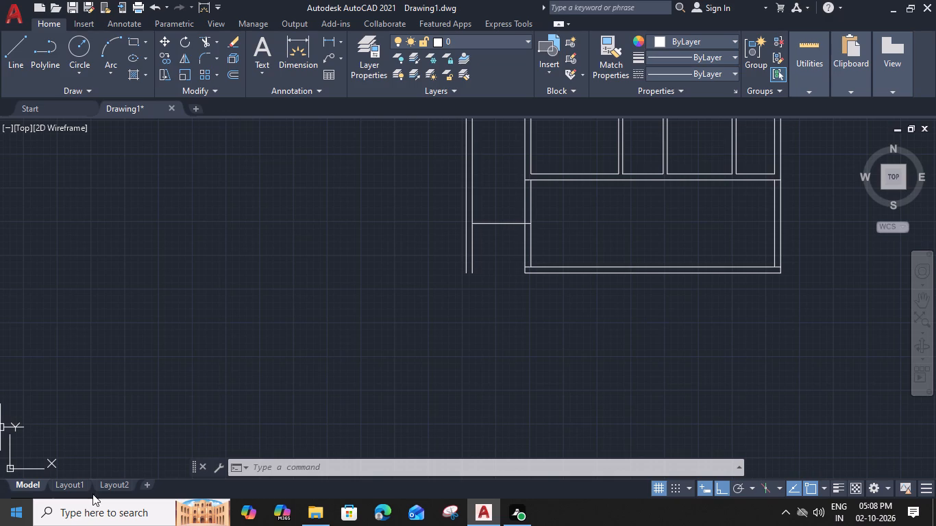
{"action": "scroll", "coordinate": [560, 188], "scroll_direction": "down", "scroll_amount": 3}
{"action": "middle_click_drag", "start_coordinate": [482, 236], "coordinate": [469, 234]}
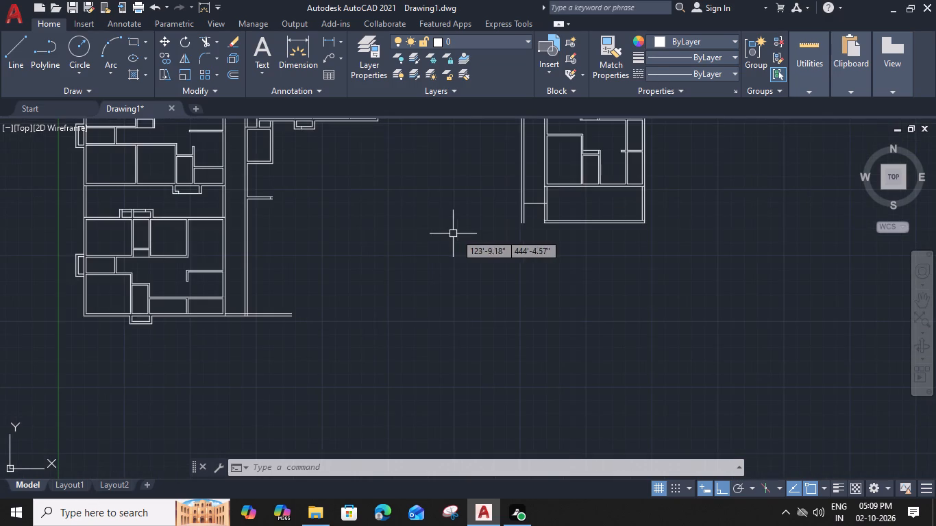
{"action": "middle_click_drag", "start_coordinate": [469, 234], "coordinate": [635, 262]}
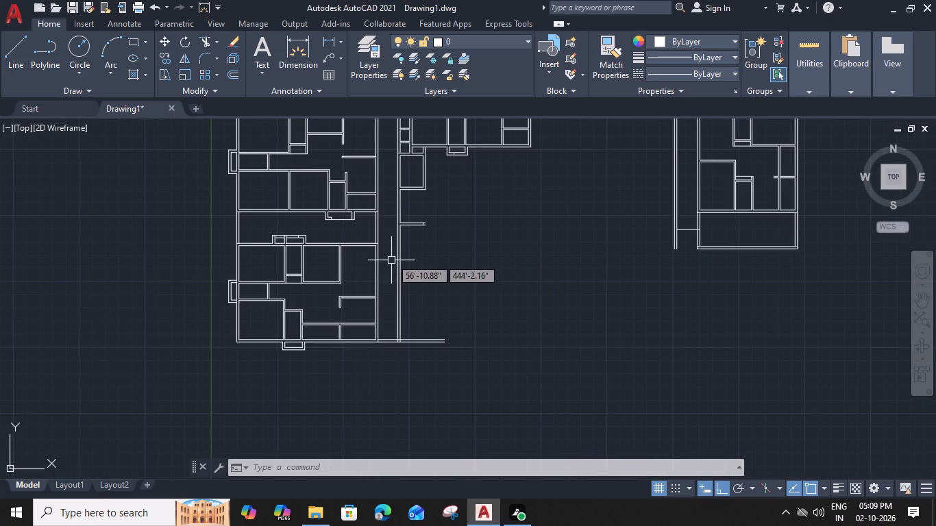
{"action": "middle_click_drag", "start_coordinate": [403, 259], "coordinate": [415, 258]}
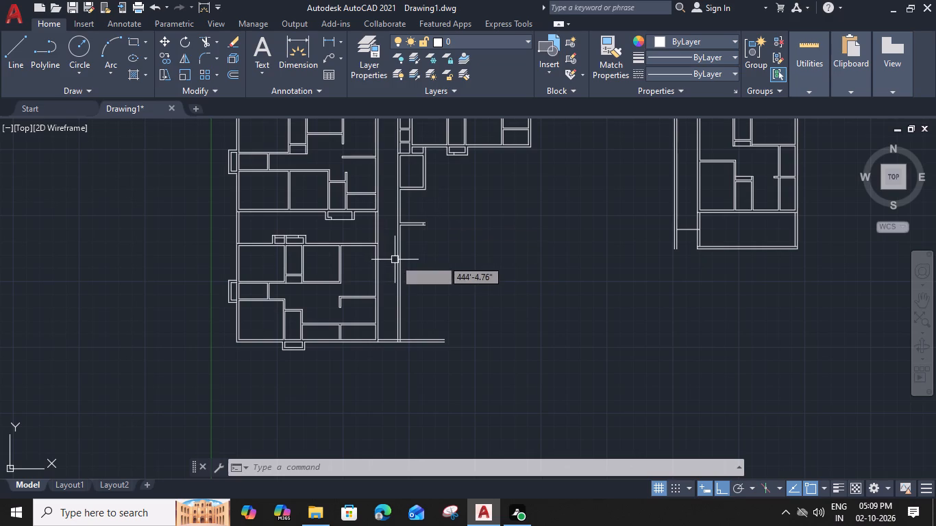
{"action": "middle_click_drag", "start_coordinate": [415, 258], "coordinate": [462, 266]}
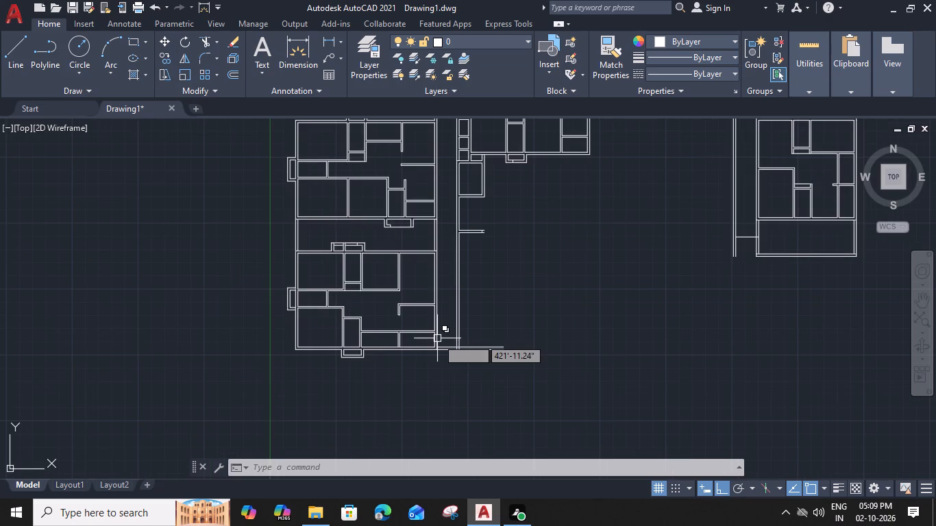
{"action": "scroll", "coordinate": [439, 274], "scroll_direction": "up", "scroll_amount": 2}
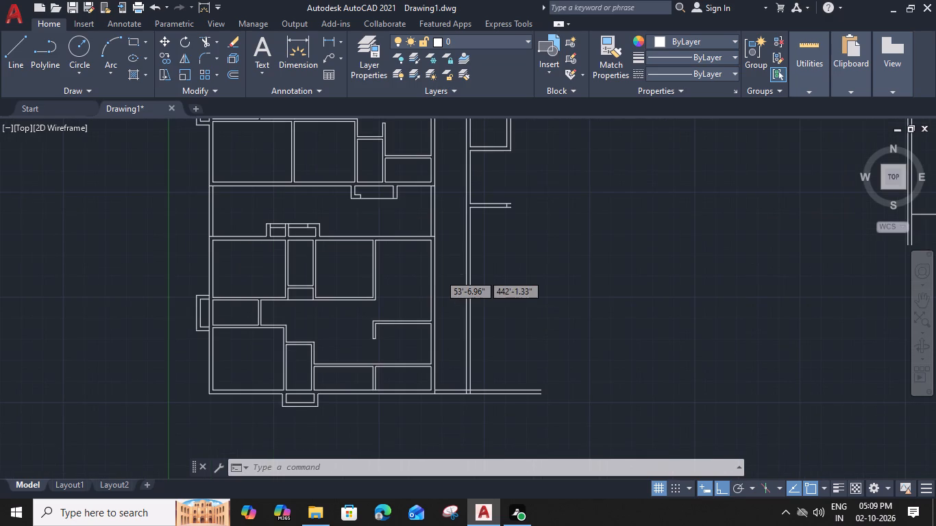
{"action": "middle_click_drag", "start_coordinate": [439, 274], "coordinate": [513, 233]}
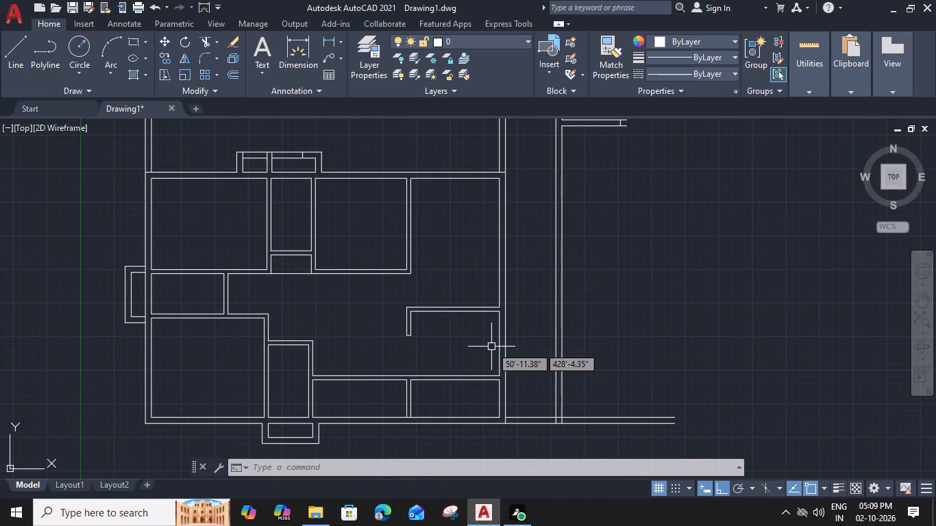
{"action": "middle_click_drag", "start_coordinate": [648, 285], "coordinate": [626, 287]}
{"action": "middle_click_drag", "start_coordinate": [630, 249], "coordinate": [617, 266]}
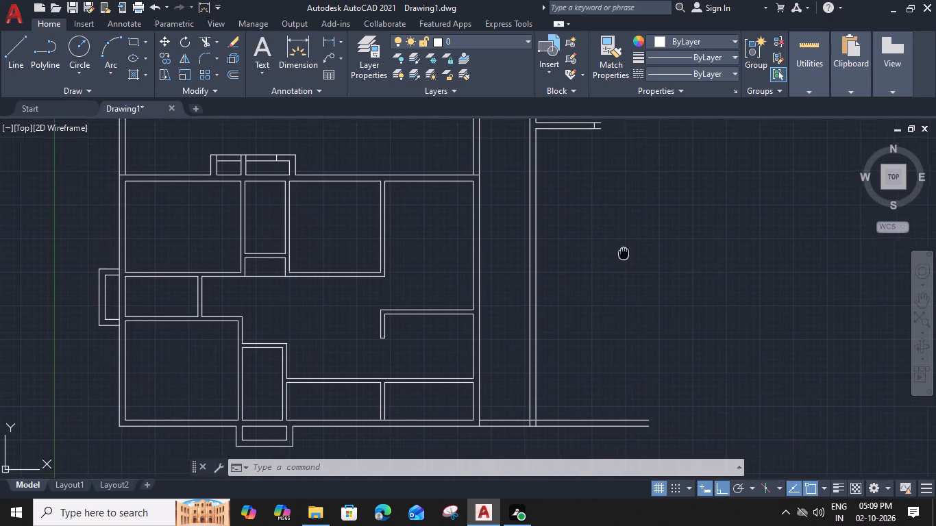
{"action": "middle_click_drag", "start_coordinate": [617, 266], "coordinate": [604, 363]}
{"action": "scroll", "coordinate": [668, 177], "scroll_direction": "down", "scroll_amount": 1}
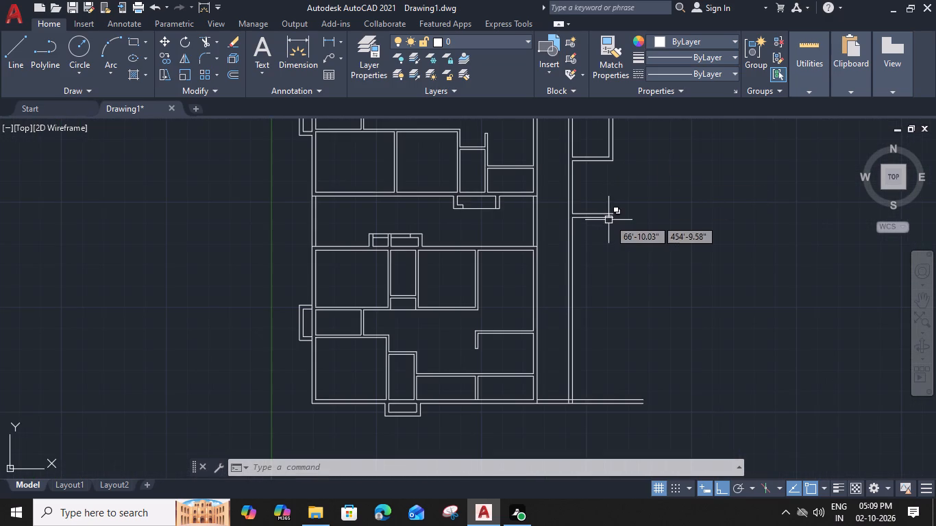
{"action": "middle_click_drag", "start_coordinate": [623, 195], "coordinate": [602, 210]}
{"action": "scroll", "coordinate": [603, 214], "scroll_direction": "down", "scroll_amount": 1}
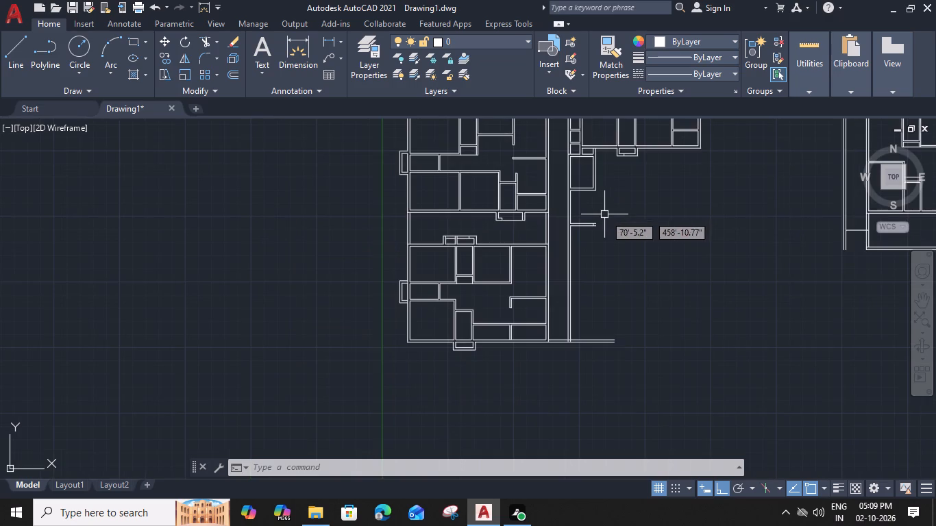
{"action": "middle_click_drag", "start_coordinate": [609, 216], "coordinate": [526, 283]}
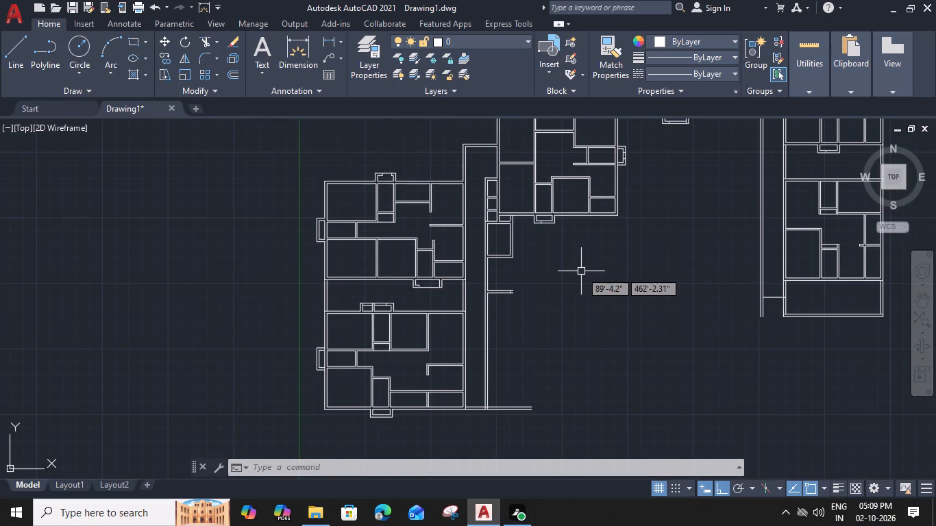
{"action": "middle_click_drag", "start_coordinate": [549, 280], "coordinate": [526, 254]}
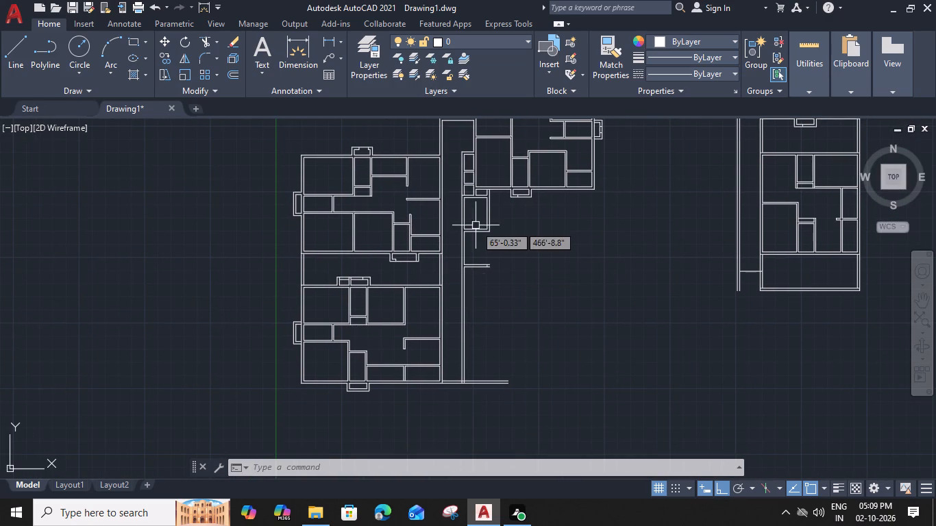
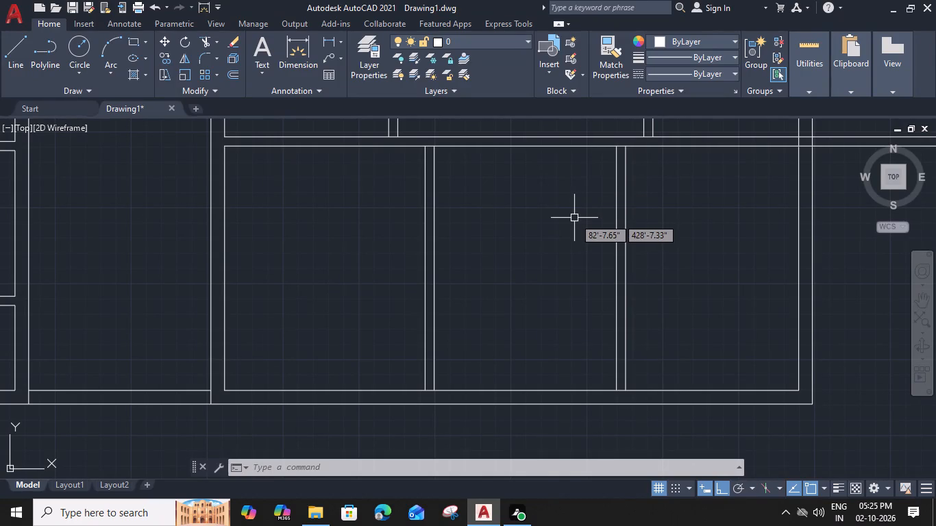
Trim the inner bottom wall line inside both partitions of the lower right-hand unit and extend the middle room's side lines to the outer wall.
{"action": "scroll", "coordinate": [561, 238], "scroll_direction": "down", "scroll_amount": 2}
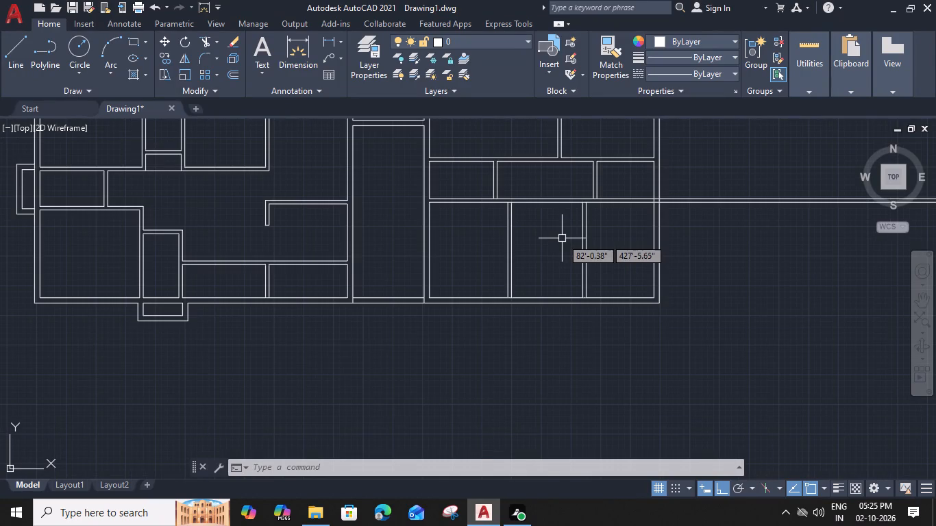
{"action": "middle_click_drag", "start_coordinate": [574, 240], "coordinate": [578, 255]}
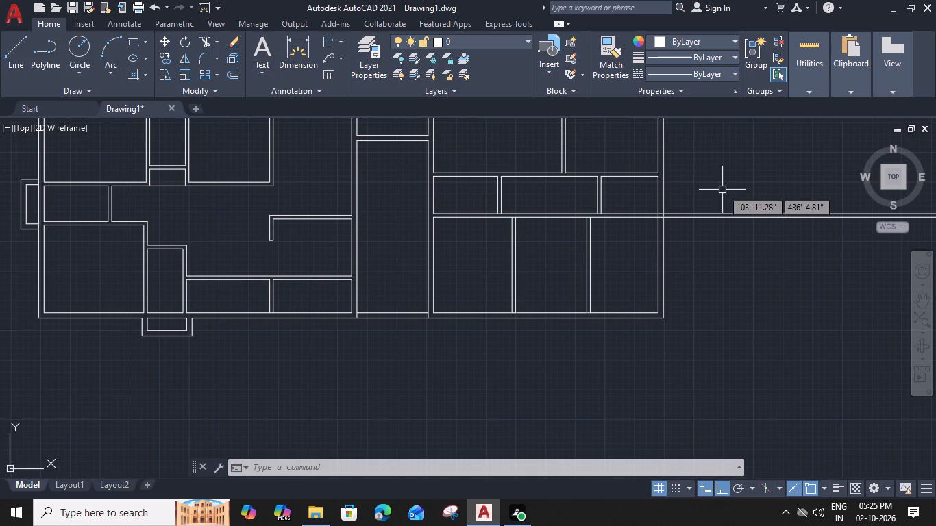
{"action": "type", "text": "TR"}
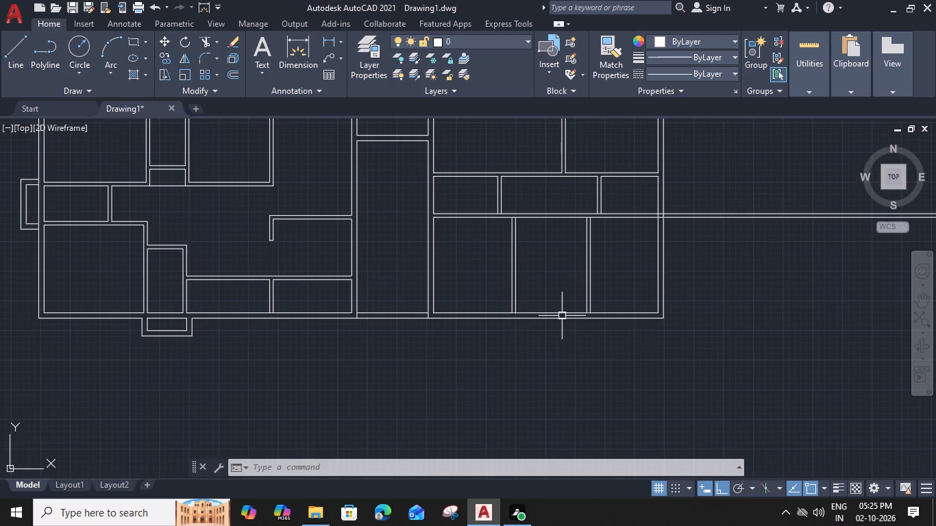
{"action": "key", "text": "space"}
{"action": "scroll", "coordinate": [527, 313], "scroll_direction": "up", "scroll_amount": 2}
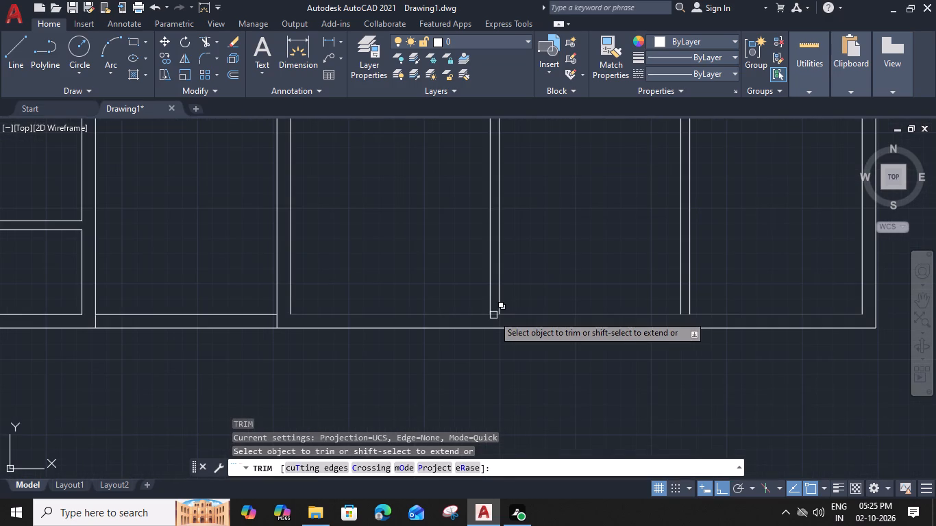
{"action": "scroll", "coordinate": [493, 315], "scroll_direction": "up", "scroll_amount": 1}
{"action": "left_click", "coordinate": [493, 315]}
{"action": "scroll", "coordinate": [493, 315], "scroll_direction": "down", "scroll_amount": 1}
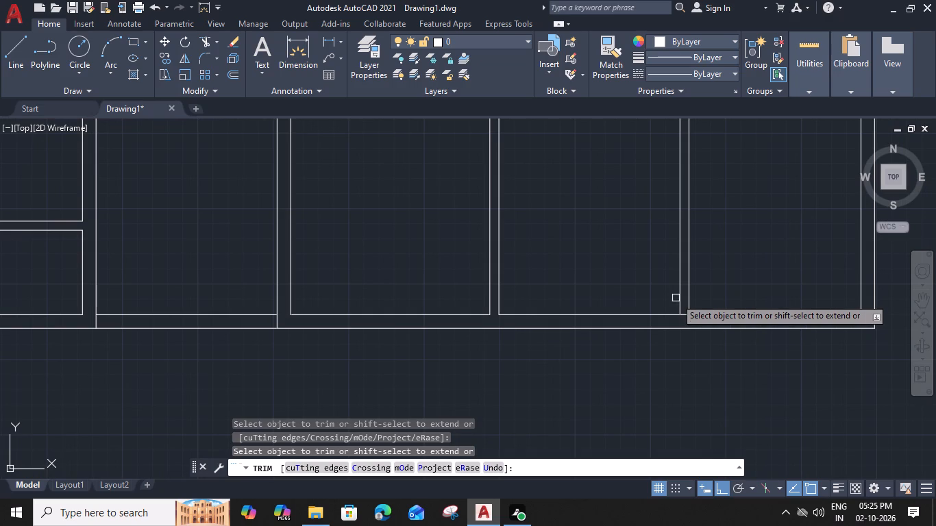
{"action": "left_click", "coordinate": [680, 297], "text": "shift"}
{"action": "left_click", "coordinate": [500, 296], "text": "shift"}
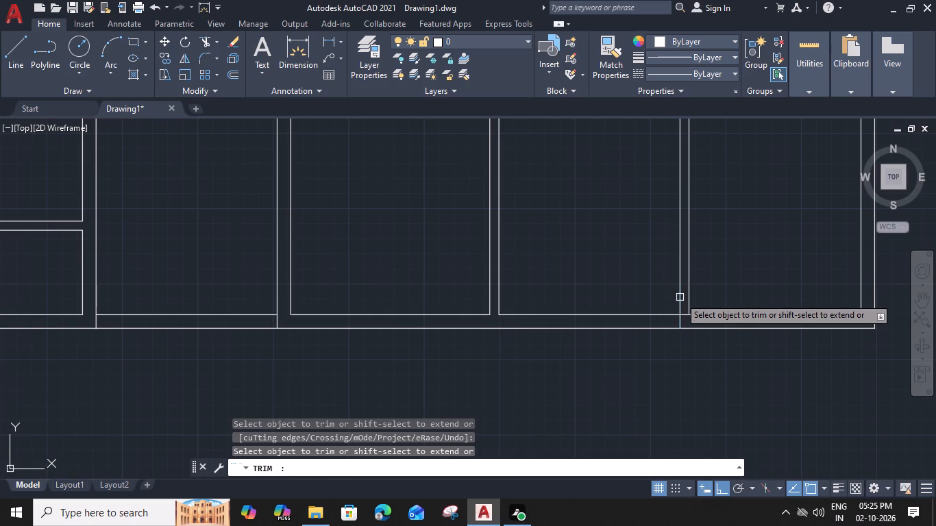
{"action": "scroll", "coordinate": [687, 316], "scroll_direction": "up", "scroll_amount": 2}
{"action": "left_click", "coordinate": [682, 316]}
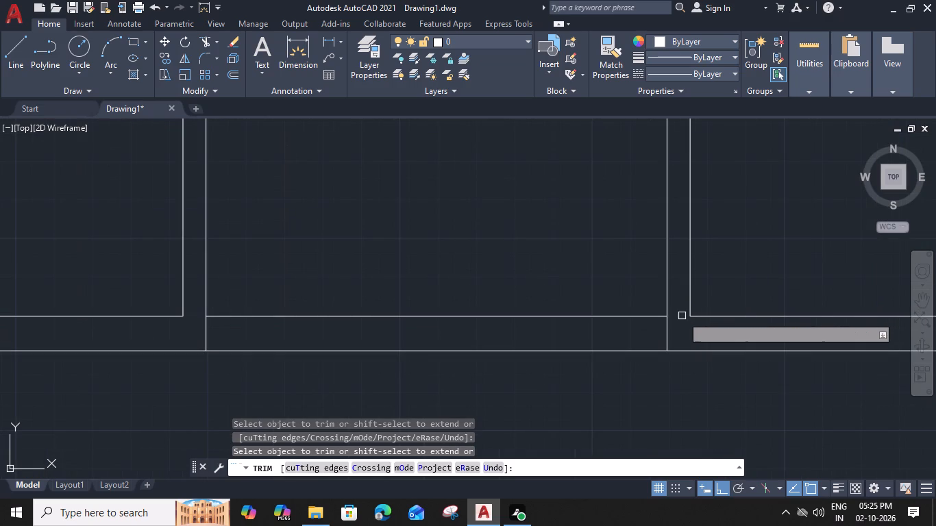
{"action": "scroll", "coordinate": [682, 316], "scroll_direction": "down", "scroll_amount": 2}
{"action": "middle_click_drag", "start_coordinate": [760, 287], "coordinate": [699, 292]}
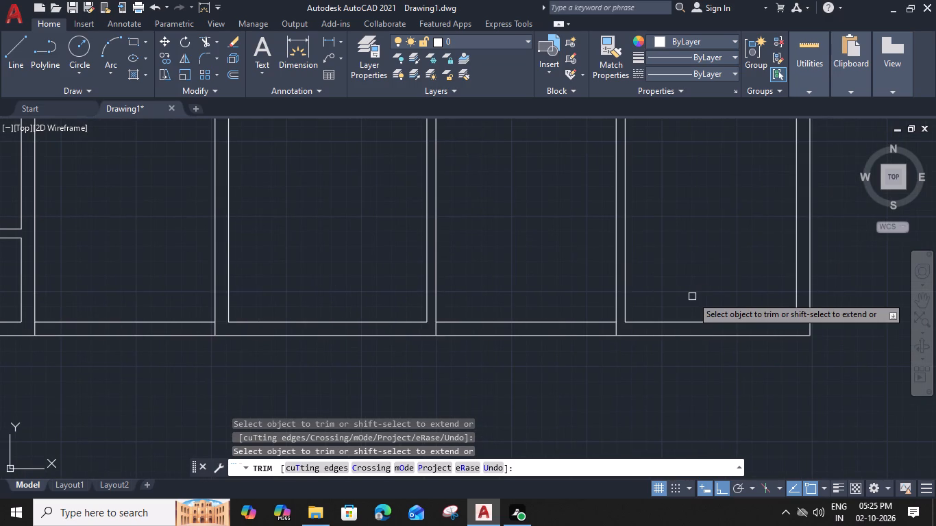
{"action": "key", "text": "Escape"}
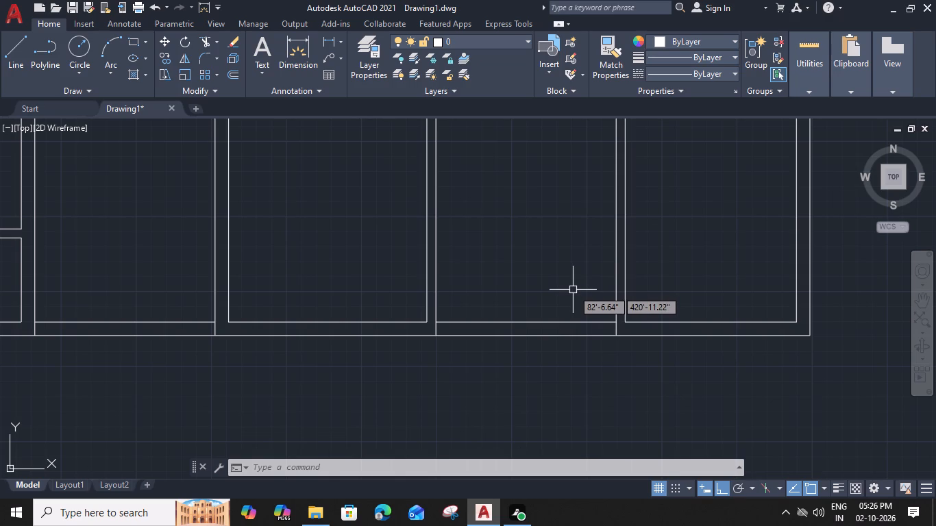
Offset the middle room's bottom inner wall line by 5'1", once below the building and once up into the room.
{"action": "left_click", "coordinate": [584, 322]}
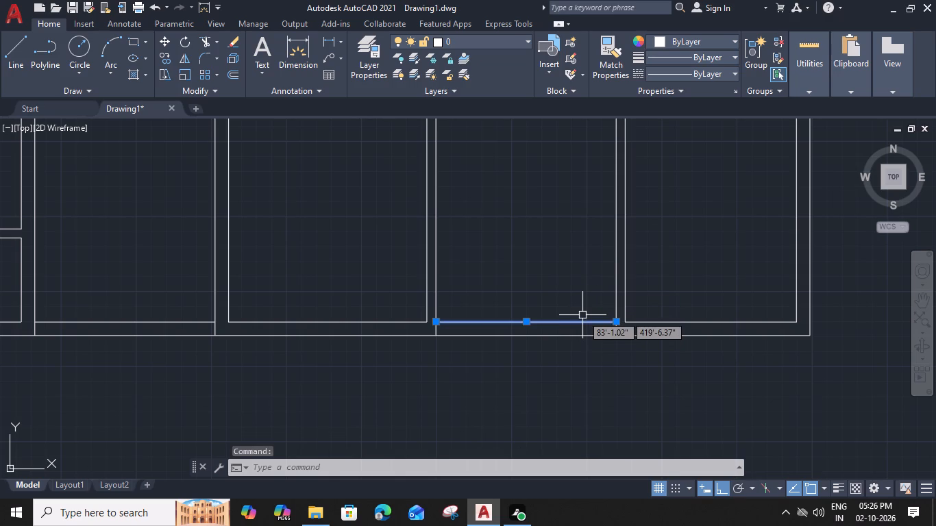
{"action": "type", "text": "O"}
{"action": "key", "text": "space"}
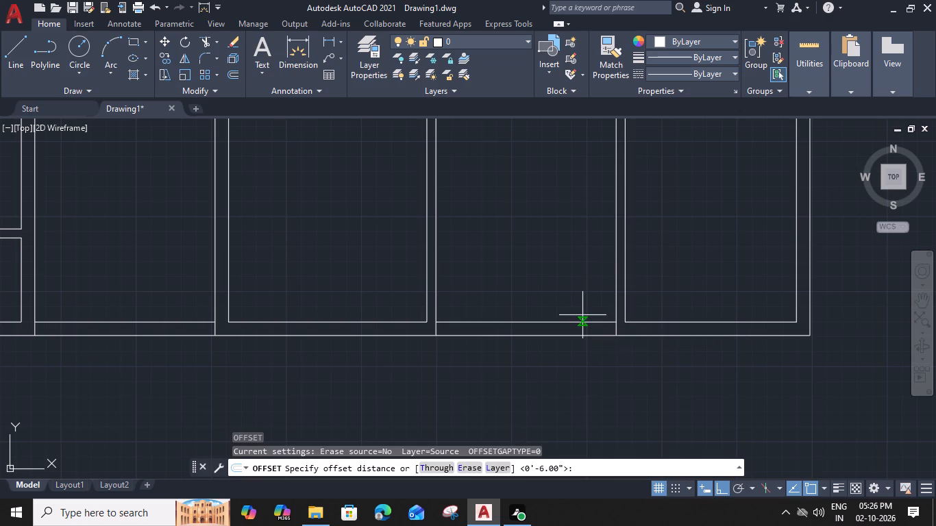
{"action": "type", "text": "5'"}
{"action": "type", "text": "1\""}
{"action": "key", "text": "Return"}
{"action": "left_click", "coordinate": [582, 315]}
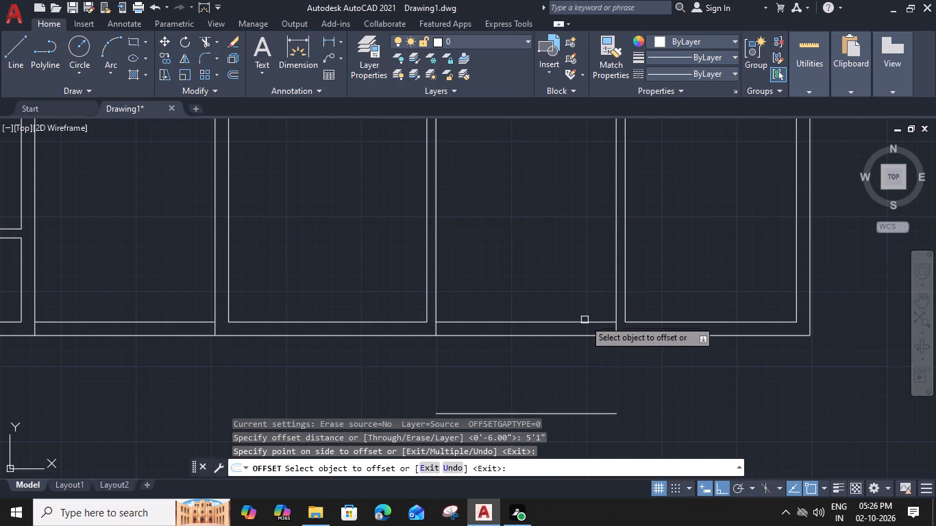
{"action": "left_click", "coordinate": [586, 321]}
{"action": "left_click", "coordinate": [584, 274]}
Offset the new line inside the middle room 9" upward to form a double-line cross wall.
{"action": "left_click", "coordinate": [582, 229]}
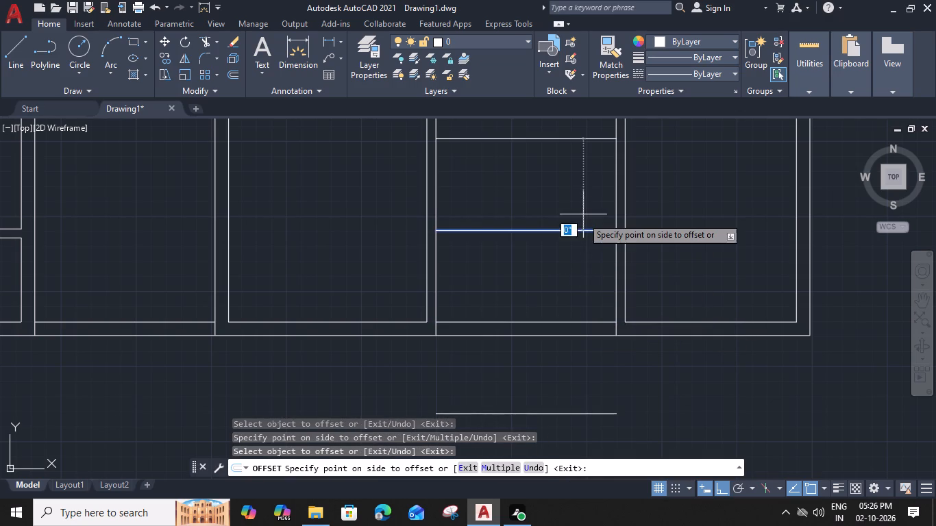
{"action": "type", "text": "9\""}
{"action": "key", "text": "Return"}
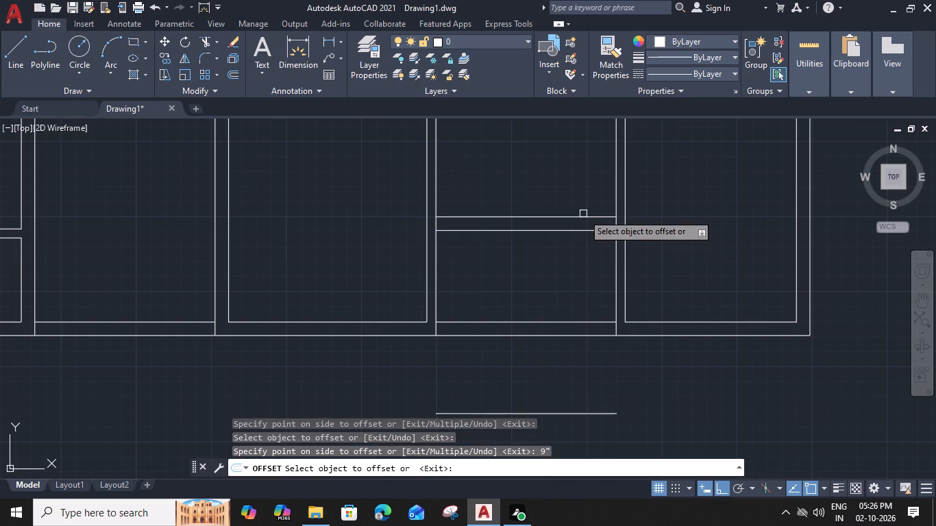
{"action": "key", "text": "Escape"}
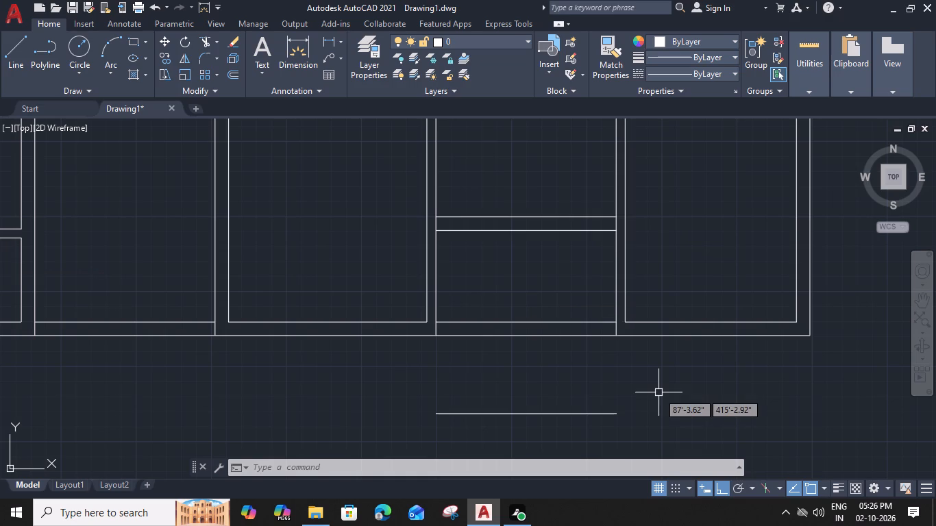
{"action": "key", "text": "Escape"}
Remove the stray offset line below the outer bottom wall.
{"action": "type", "text": "TR"}
{"action": "key", "text": "space"}
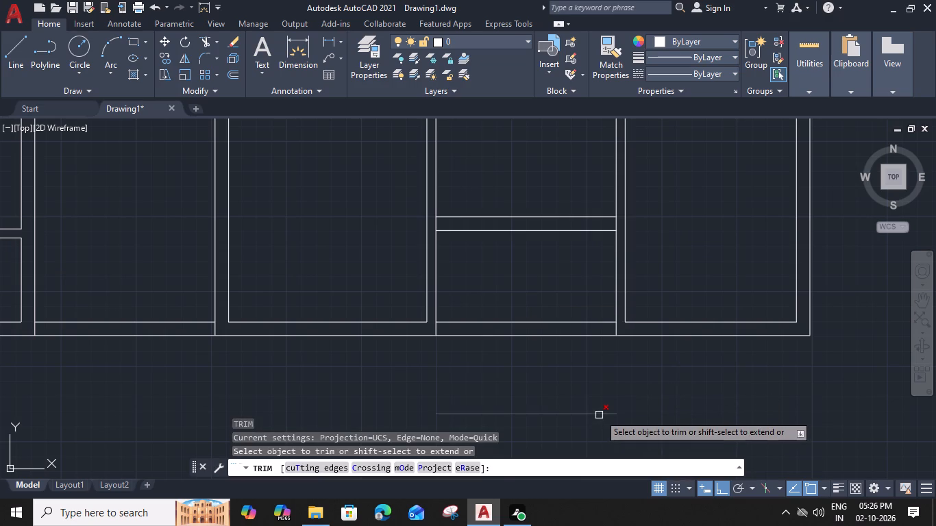
{"action": "left_click", "coordinate": [600, 414]}
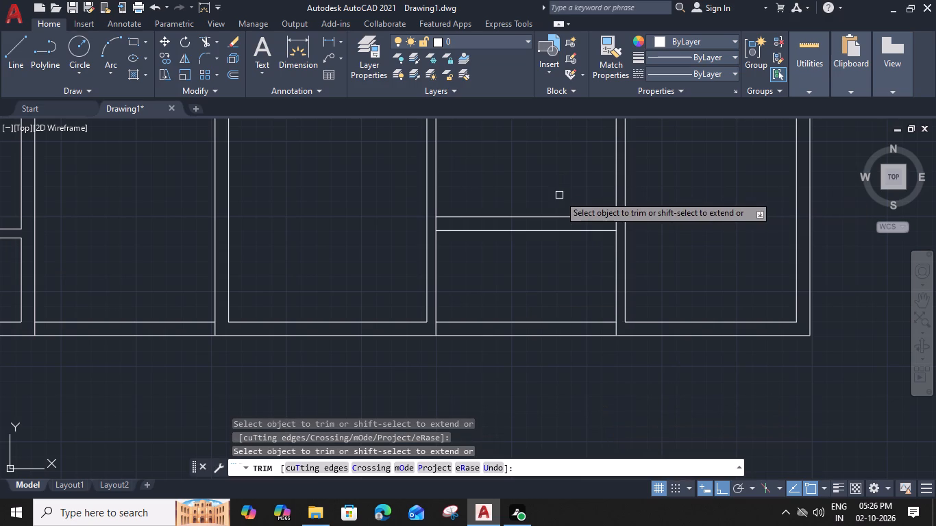
Extend the cross wall's upper line to the right partition's far line and trim the partition's near line within the cross wall.
{"action": "middle_click_drag", "start_coordinate": [561, 197], "coordinate": [571, 204]}
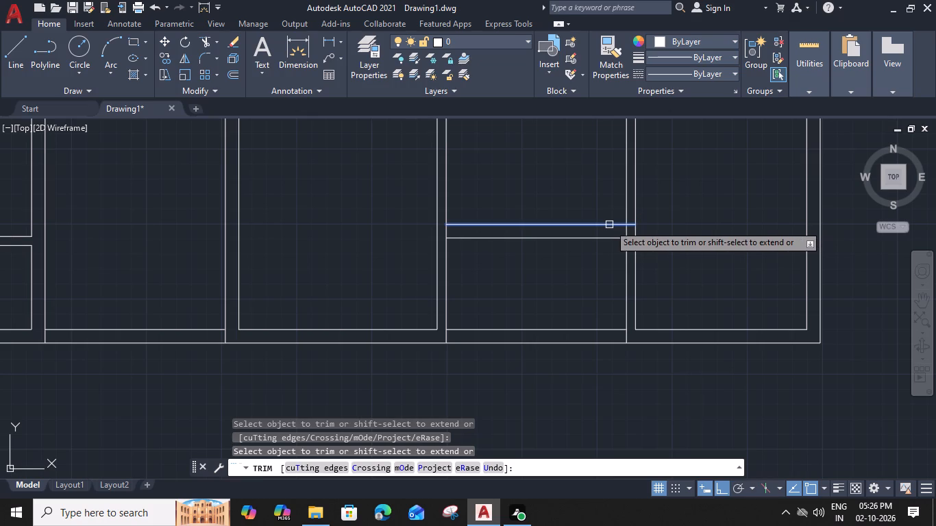
{"action": "left_click", "coordinate": [609, 225], "text": "shift"}
{"action": "left_click", "coordinate": [624, 230]}
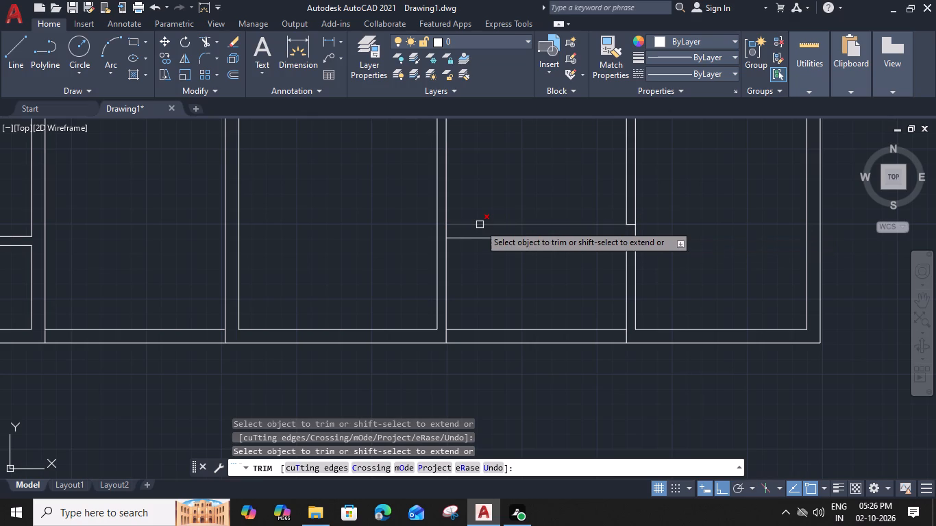
Extend the middle room's two side lines upward through the room above to the far line of its upper wall.
{"action": "middle_click_drag", "start_coordinate": [479, 197], "coordinate": [482, 199]}
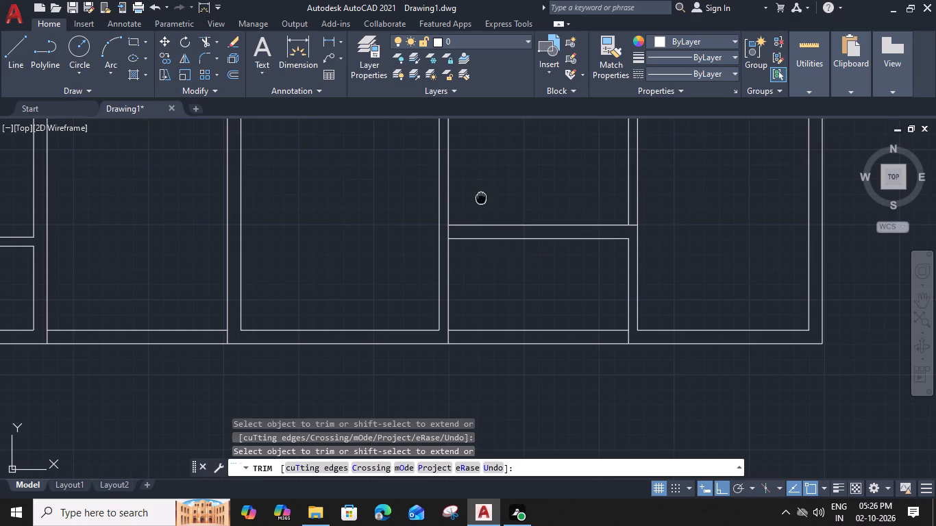
{"action": "middle_click_drag", "start_coordinate": [482, 199], "coordinate": [547, 255]}
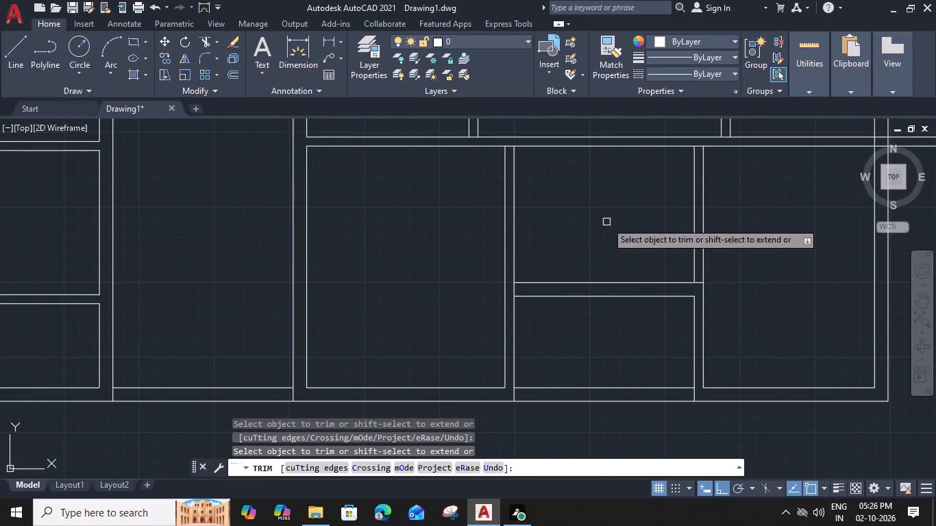
{"action": "middle_click_drag", "start_coordinate": [606, 222], "coordinate": [557, 295]}
{"action": "scroll", "coordinate": [559, 281], "scroll_direction": "down", "scroll_amount": 2}
{"action": "middle_click_drag", "start_coordinate": [561, 279], "coordinate": [537, 277]}
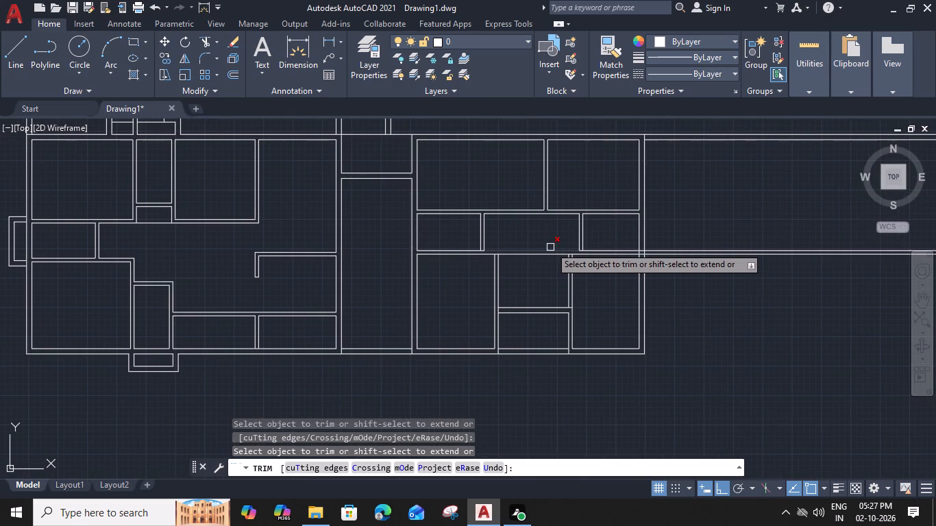
{"action": "scroll", "coordinate": [488, 234], "scroll_direction": "up", "scroll_amount": 2}
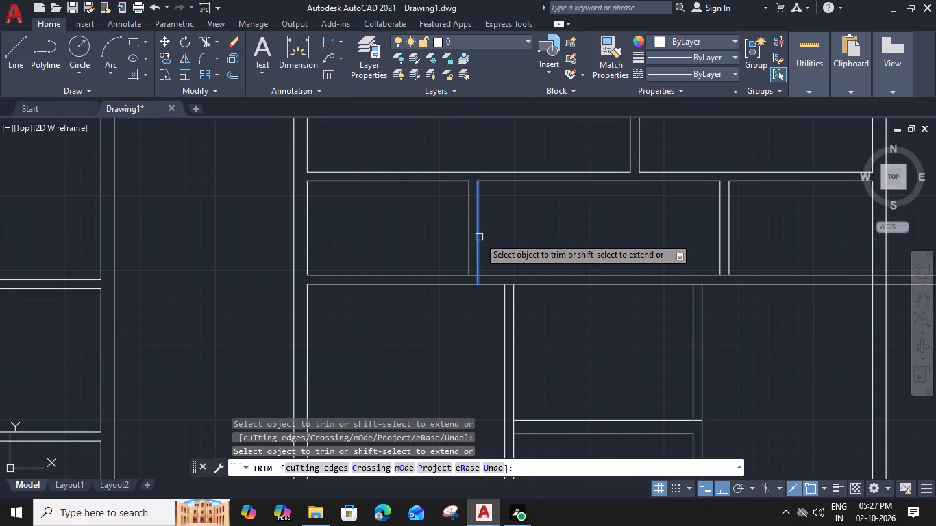
{"action": "left_click", "coordinate": [515, 300], "text": "shift"}
{"action": "left_click", "coordinate": [515, 294], "text": "shift"}
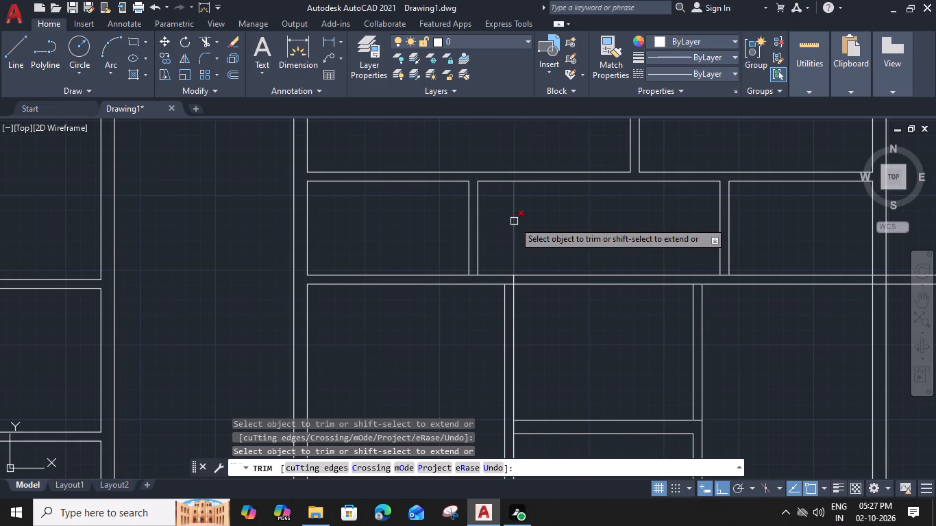
{"action": "left_click", "coordinate": [514, 221], "text": "shift"}
{"action": "middle_click_drag", "start_coordinate": [584, 262], "coordinate": [517, 233]}
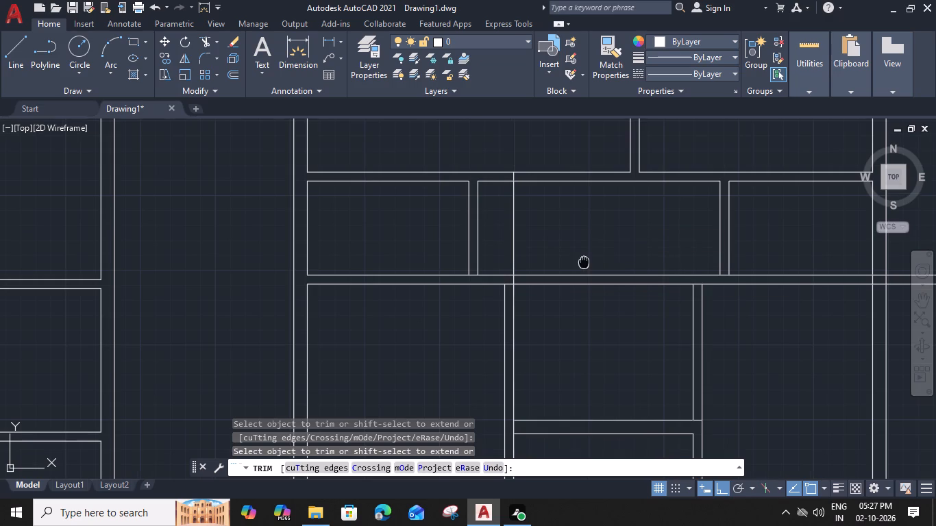
{"action": "middle_click_drag", "start_coordinate": [517, 233], "coordinate": [508, 234]}
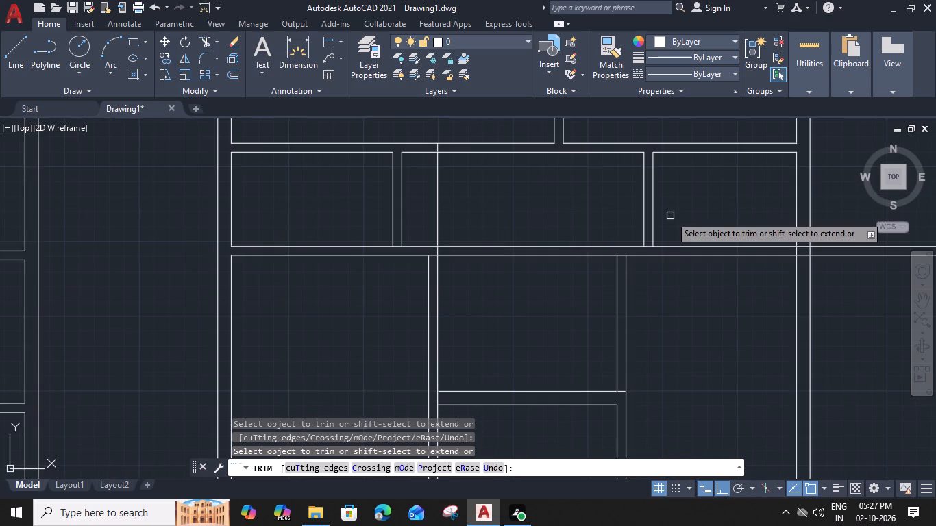
{"action": "middle_click_drag", "start_coordinate": [668, 212], "coordinate": [653, 216]}
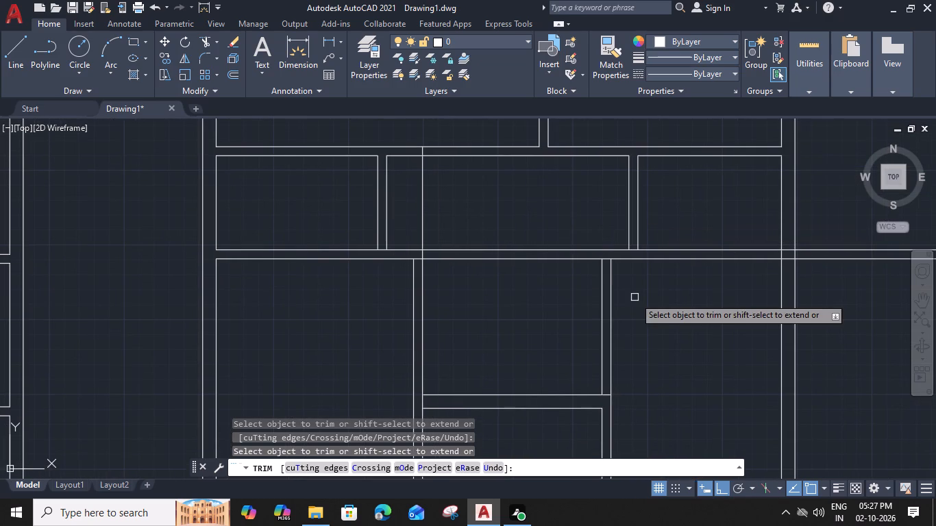
{"action": "left_click", "coordinate": [600, 286], "text": "shift"}
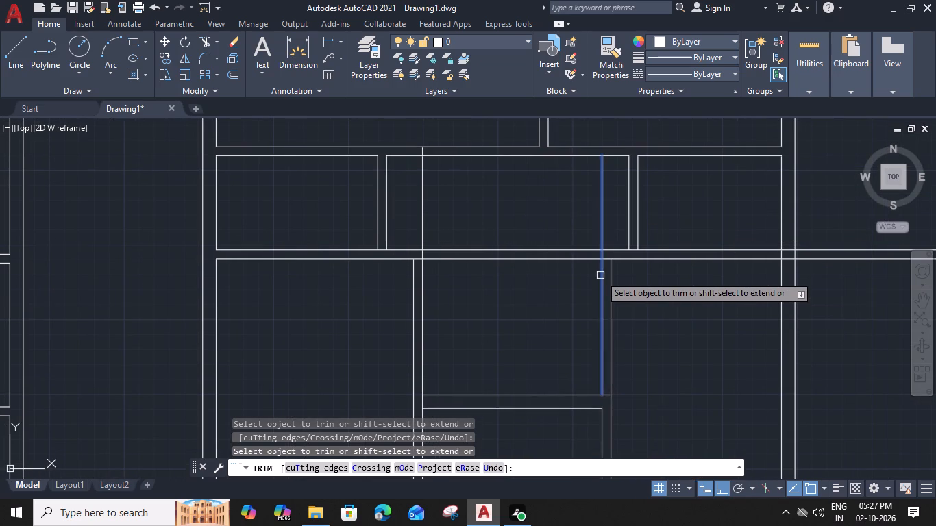
{"action": "left_click", "coordinate": [600, 275], "text": "shift"}
{"action": "left_click", "coordinate": [604, 226], "text": "shift"}
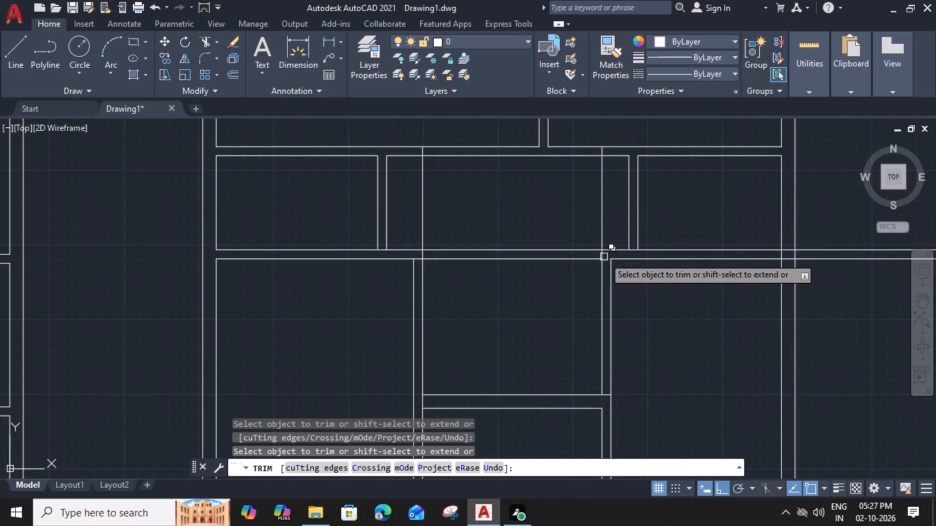
Trim both horizontal wall lines between the two extended side lines to open the lower middle room to the room above.
{"action": "scroll", "coordinate": [604, 257], "scroll_direction": "up", "scroll_amount": 1}
{"action": "scroll", "coordinate": [604, 257], "scroll_direction": "down", "scroll_amount": 1}
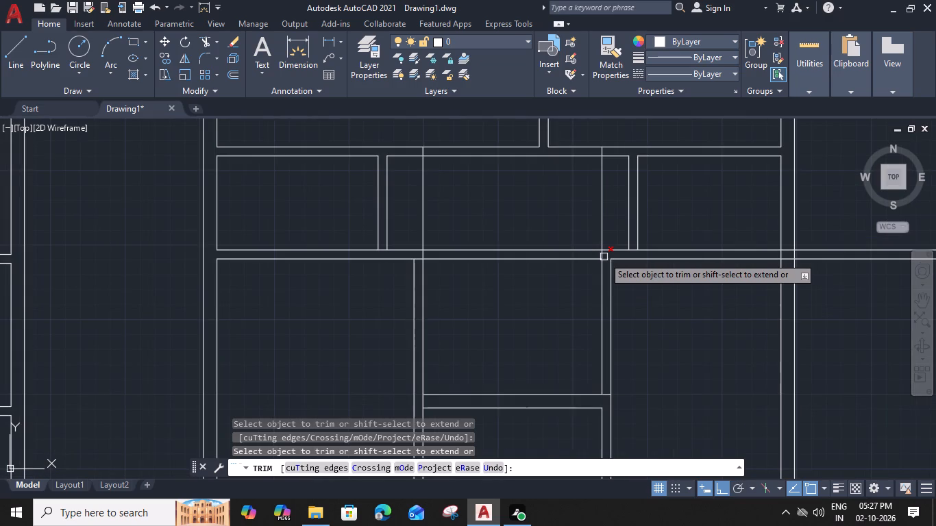
{"action": "left_click", "coordinate": [552, 238], "text": "shift"}
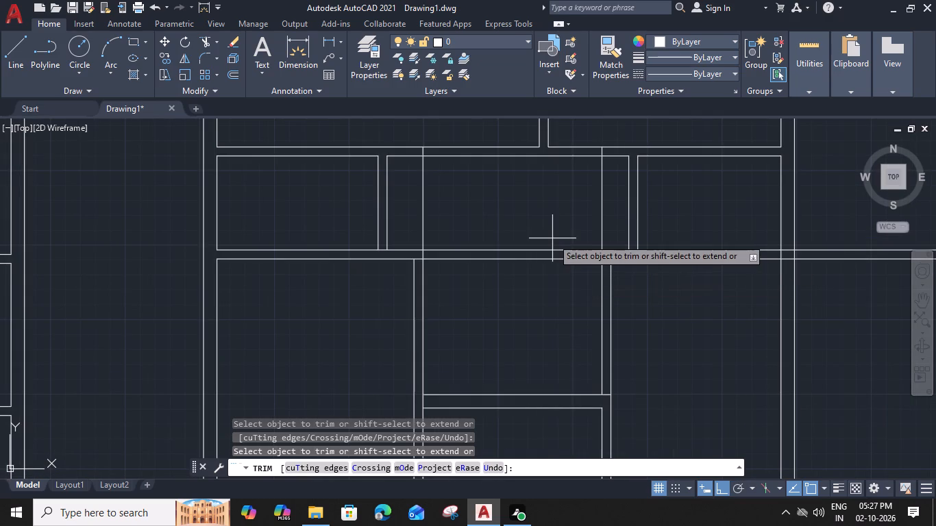
{"action": "left_click", "coordinate": [549, 292], "text": "shift"}
{"action": "left_click", "coordinate": [550, 236], "text": "shift"}
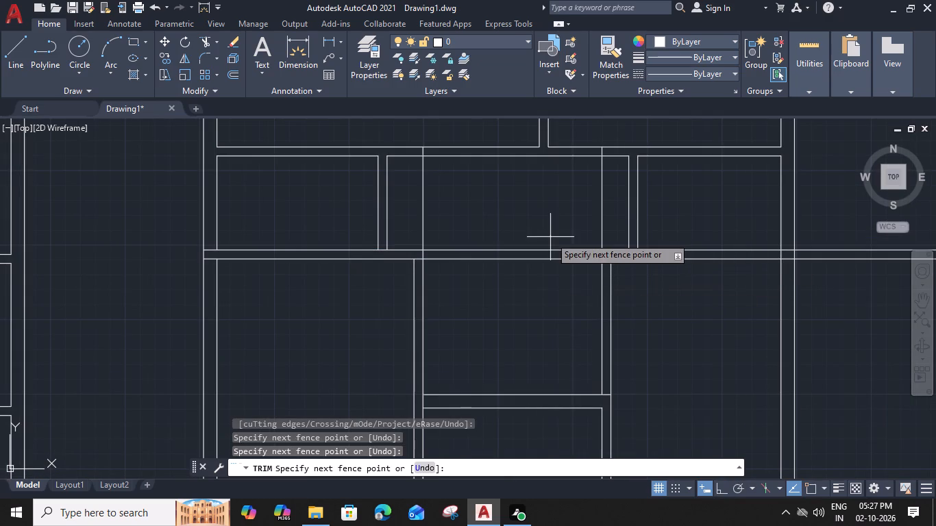
{"action": "left_click", "coordinate": [543, 298]}
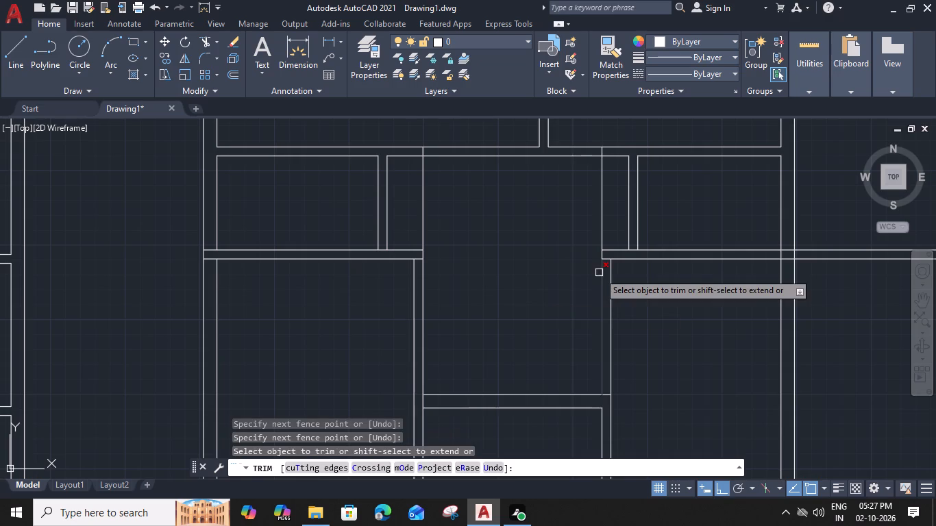
{"action": "scroll", "coordinate": [513, 289], "scroll_direction": "down", "scroll_amount": 1}
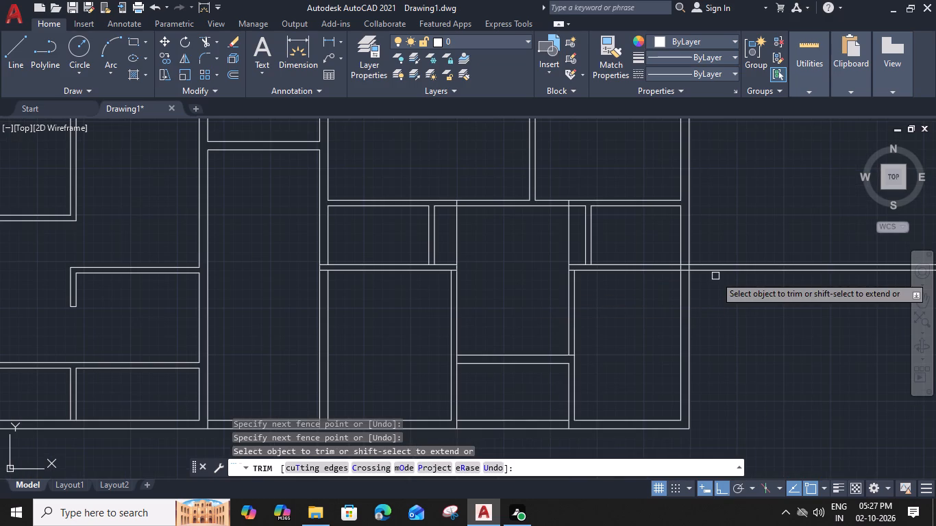
{"action": "middle_click_drag", "start_coordinate": [393, 251], "coordinate": [526, 248]}
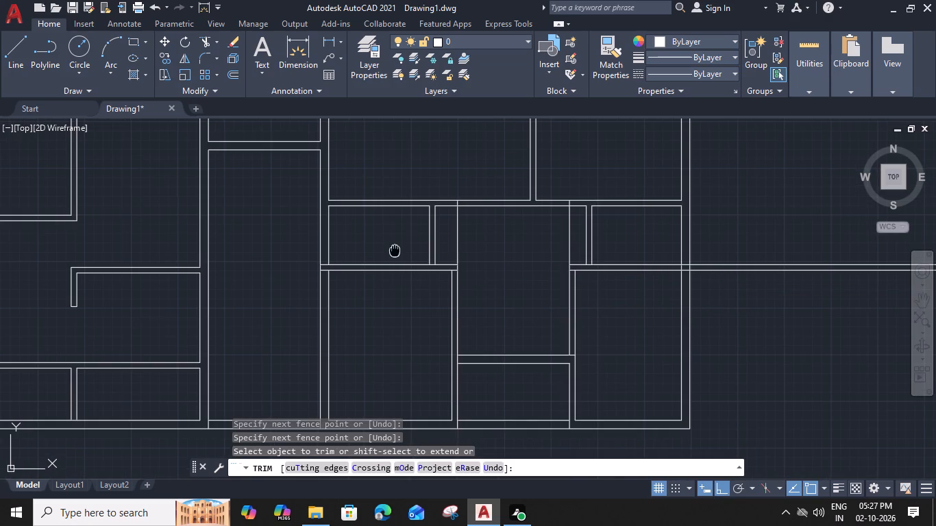
Trim the cross wall's two lines out of the thickness of the lower right-hand unit's left wall.
{"action": "scroll", "coordinate": [459, 268], "scroll_direction": "up", "scroll_amount": 1}
{"action": "left_click", "coordinate": [454, 258]}
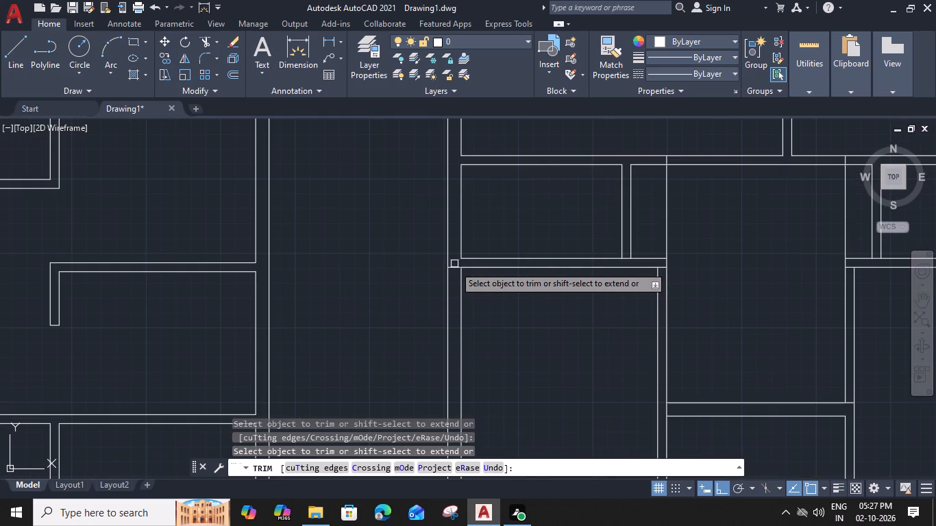
{"action": "left_click", "coordinate": [454, 268]}
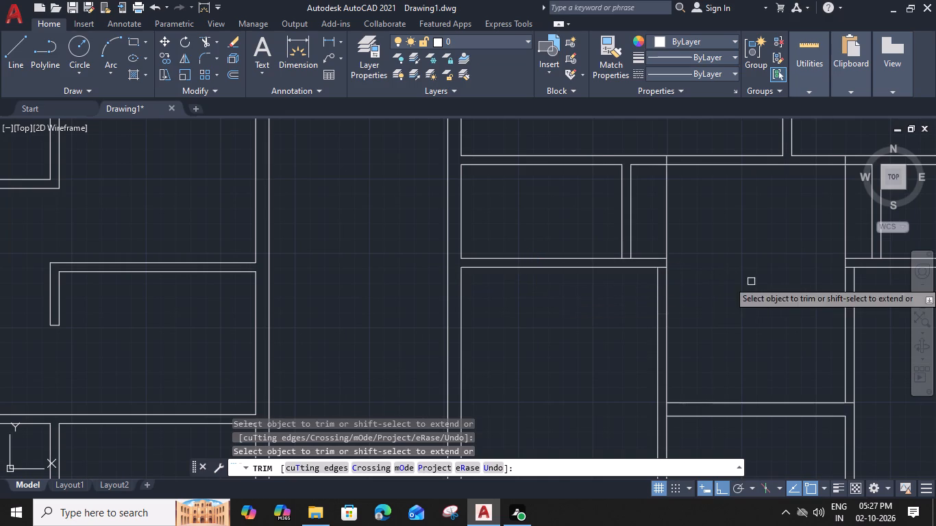
Extend the upper partition's left line through the wall below and trim that wall's two lines between it and the middle room's left side.
{"action": "middle_click_drag", "start_coordinate": [752, 281], "coordinate": [600, 286]}
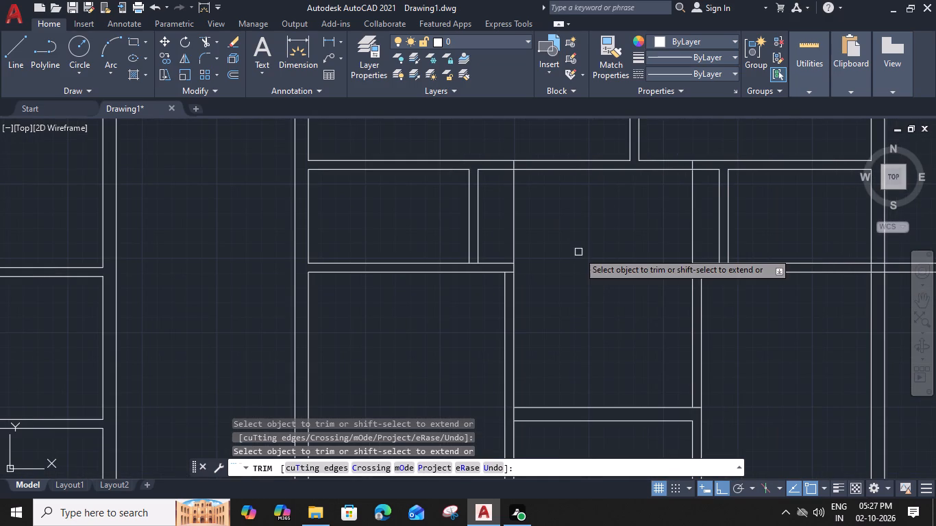
{"action": "middle_click_drag", "start_coordinate": [576, 252], "coordinate": [545, 298]}
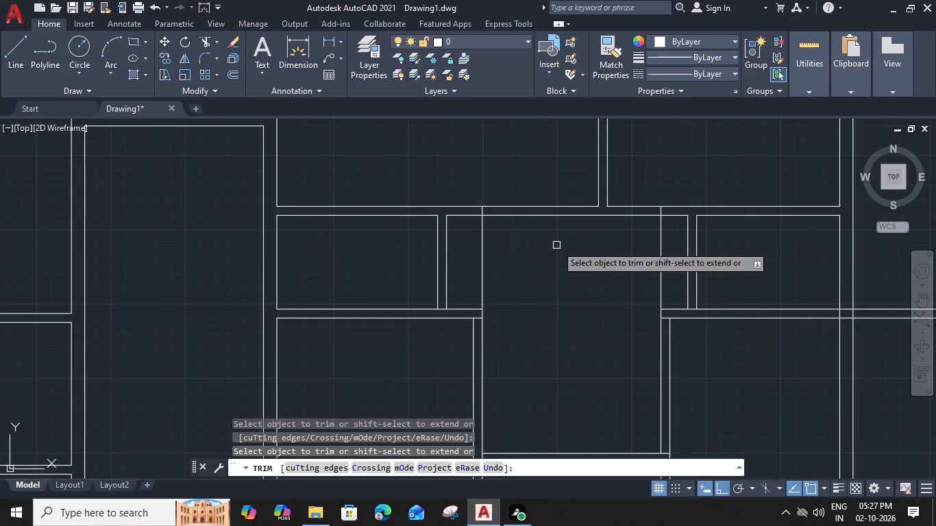
{"action": "left_click", "coordinate": [595, 191], "text": "shift"}
{"action": "left_click", "coordinate": [576, 204]}
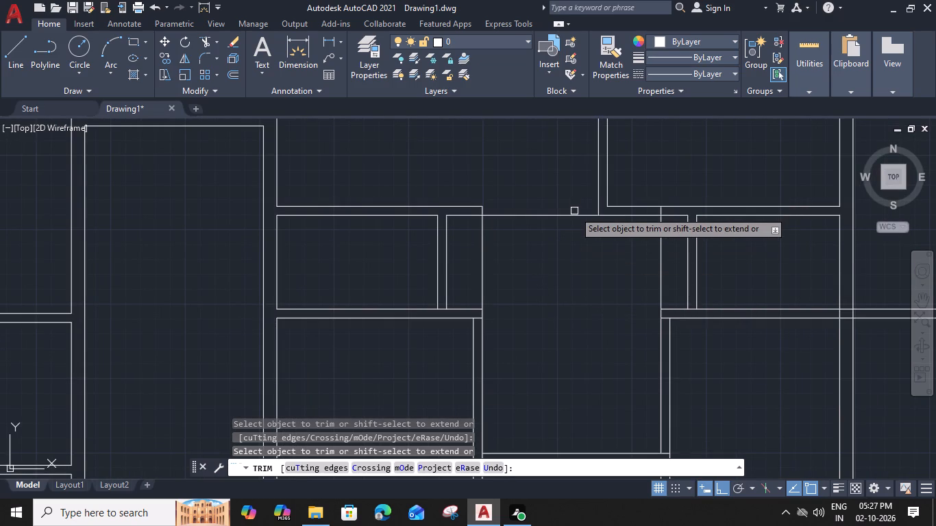
{"action": "left_click", "coordinate": [573, 212]}
{"action": "middle_click_drag", "start_coordinate": [602, 236], "coordinate": [566, 240]}
{"action": "left_click", "coordinate": [572, 196], "text": "shift"}
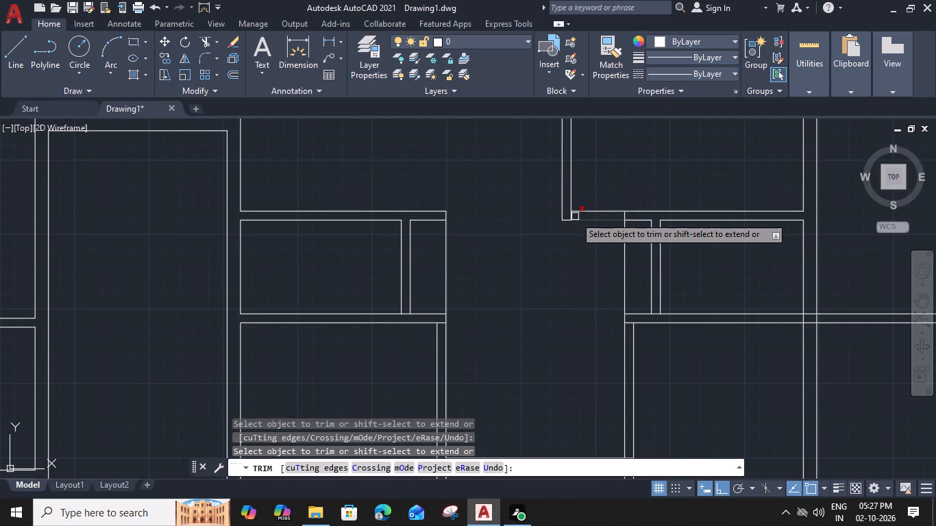
{"action": "scroll", "coordinate": [572, 212], "scroll_direction": "up", "scroll_amount": 2}
{"action": "left_click", "coordinate": [570, 218]}
{"action": "scroll", "coordinate": [570, 218], "scroll_direction": "down", "scroll_amount": 2}
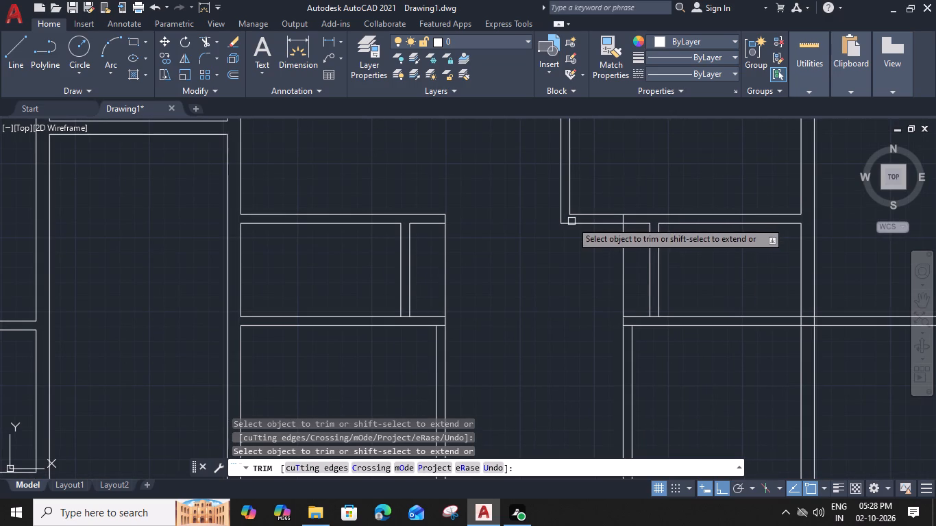
Trim the cross wall's two lines within the unit's right wall and open that wall's inner line where the cross wall joins.
{"action": "middle_click_drag", "start_coordinate": [630, 272], "coordinate": [578, 260]}
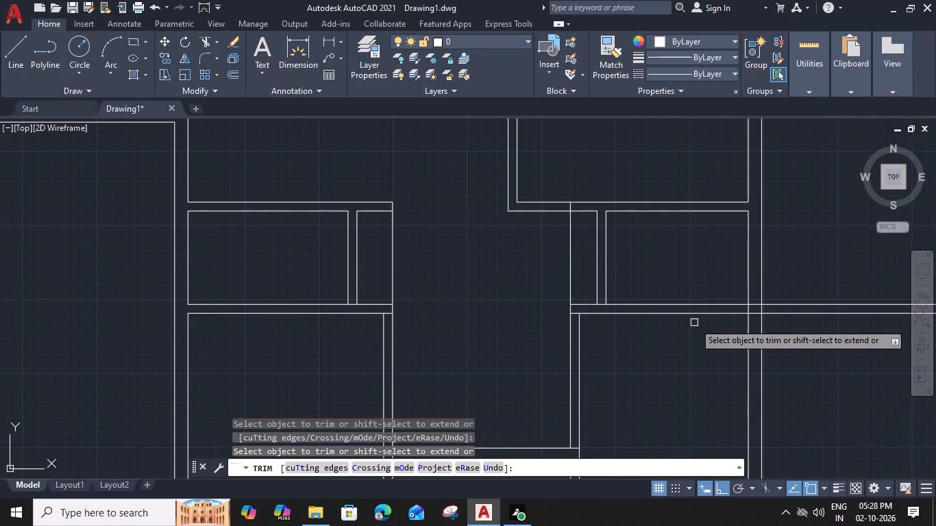
{"action": "middle_click_drag", "start_coordinate": [689, 321], "coordinate": [633, 292]}
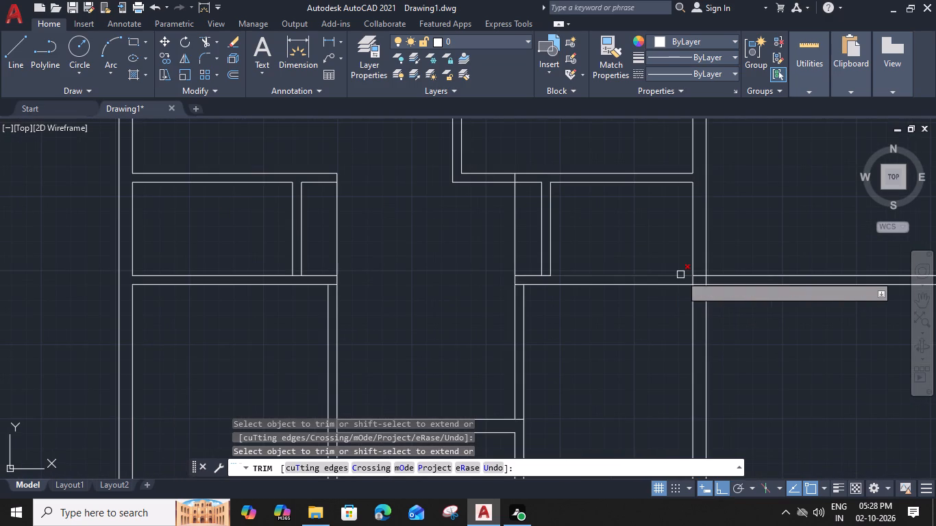
{"action": "left_click", "coordinate": [699, 275], "text": "shift"}
{"action": "left_click", "coordinate": [698, 275]}
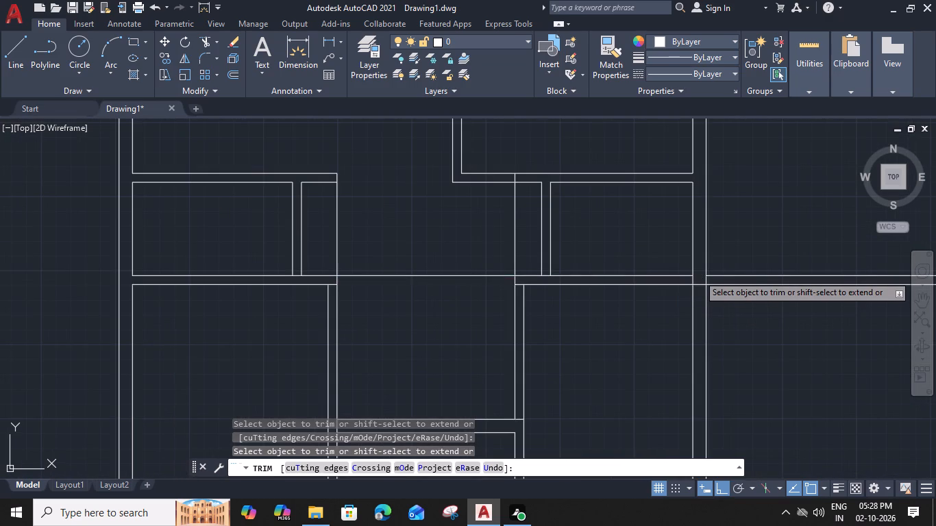
{"action": "left_click", "coordinate": [702, 286]}
{"action": "left_click", "coordinate": [382, 275]}
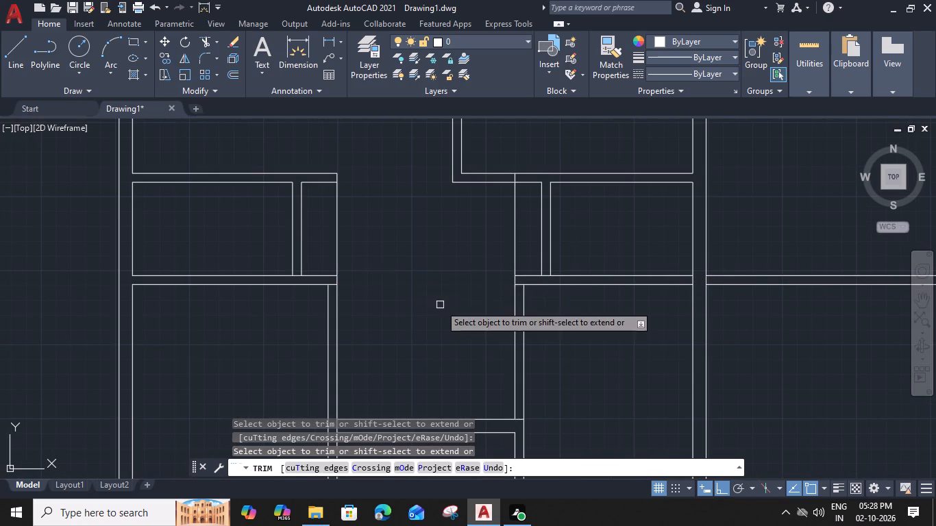
{"action": "scroll", "coordinate": [440, 305], "scroll_direction": "down", "scroll_amount": 2}
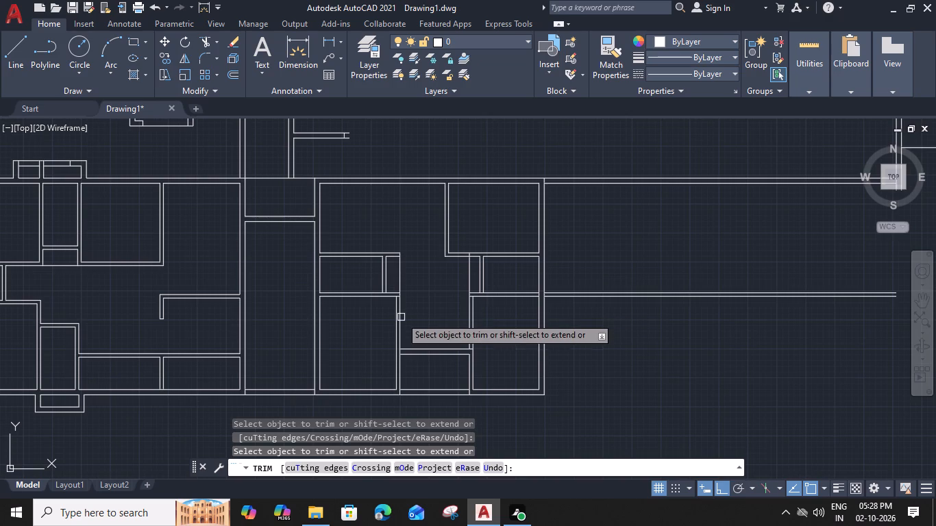
{"action": "scroll", "coordinate": [534, 289], "scroll_direction": "up", "scroll_amount": 3}
{"action": "left_click", "coordinate": [547, 303]}
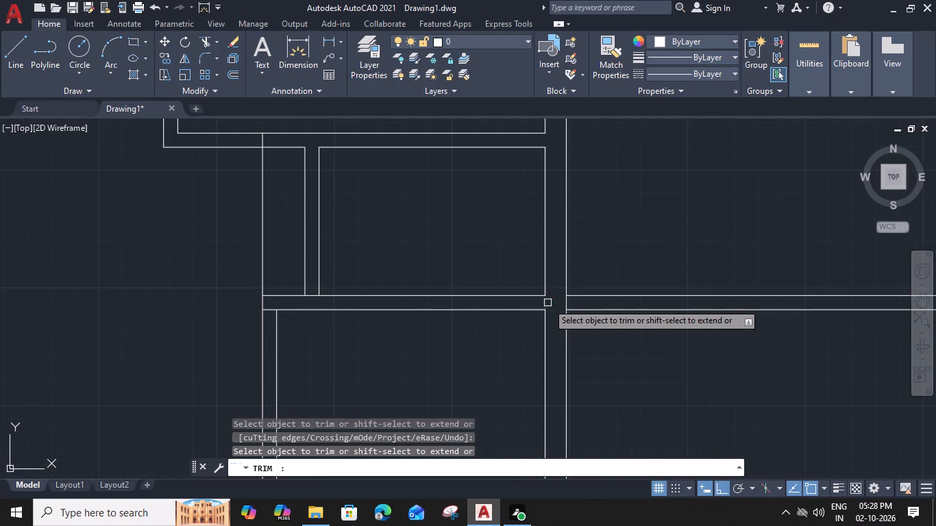
Extend both lines of the middle room's lower cross wall through the right-hand room to the right wall's inner line.
{"action": "scroll", "coordinate": [547, 303], "scroll_direction": "down", "scroll_amount": 2}
{"action": "middle_click_drag", "start_coordinate": [512, 350], "coordinate": [552, 295]}
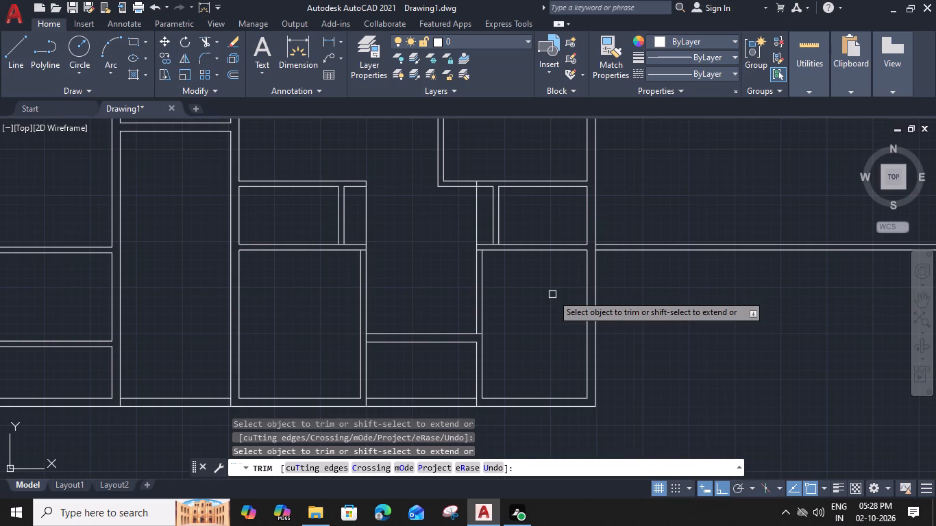
{"action": "left_click", "coordinate": [454, 336], "text": "shift"}
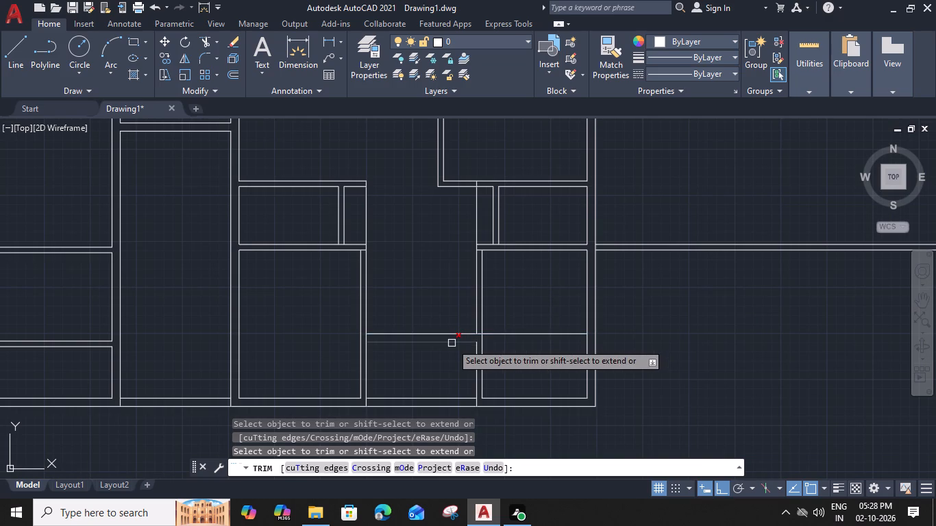
{"action": "left_click", "coordinate": [452, 343], "text": "shift"}
{"action": "left_click", "coordinate": [460, 343], "text": "shift"}
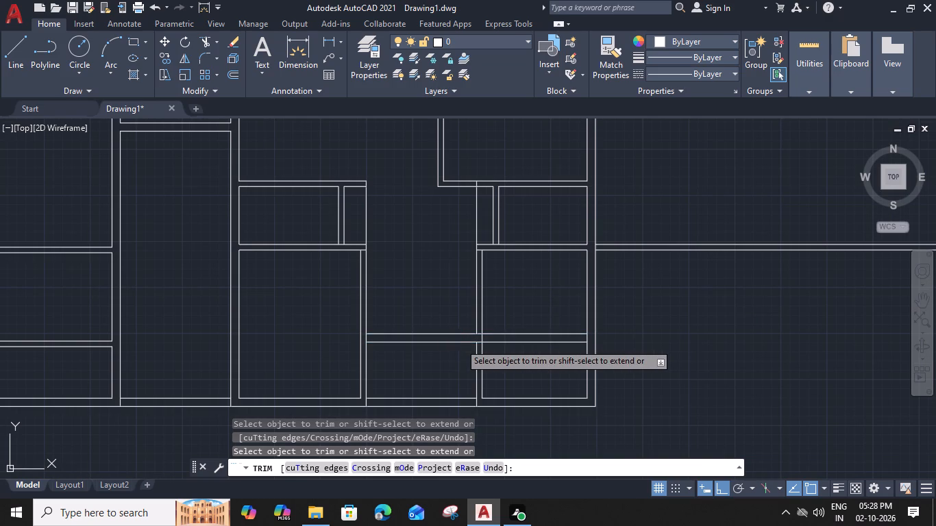
Trim the overlapping lines where the extended cross wall crosses the partition between the middle and right-hand rooms.
{"action": "scroll", "coordinate": [489, 341], "scroll_direction": "up", "scroll_amount": 2}
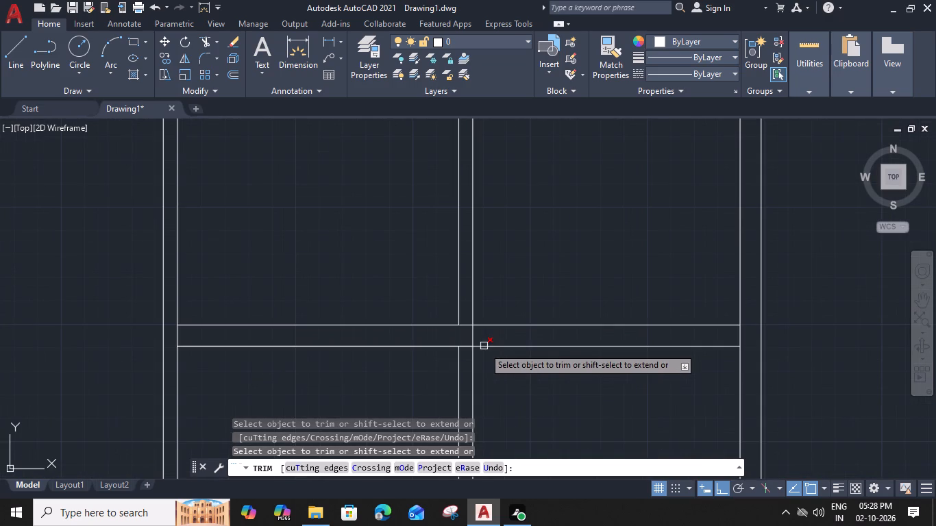
{"action": "left_click", "coordinate": [469, 347]}
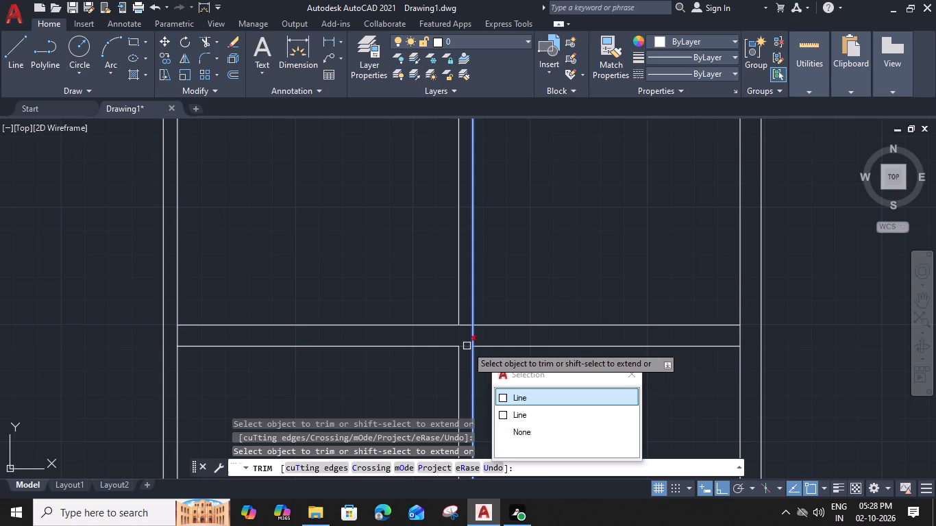
{"action": "left_click", "coordinate": [515, 410]}
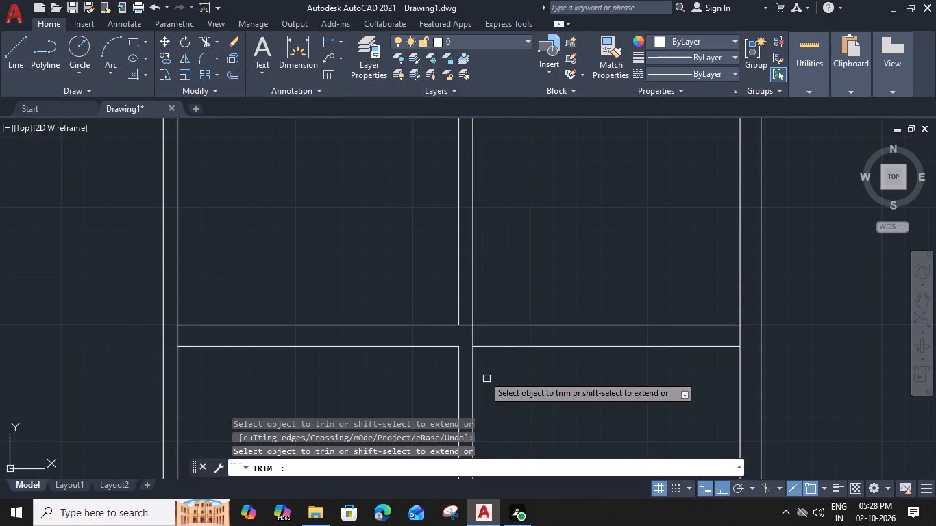
{"action": "left_click", "coordinate": [465, 325]}
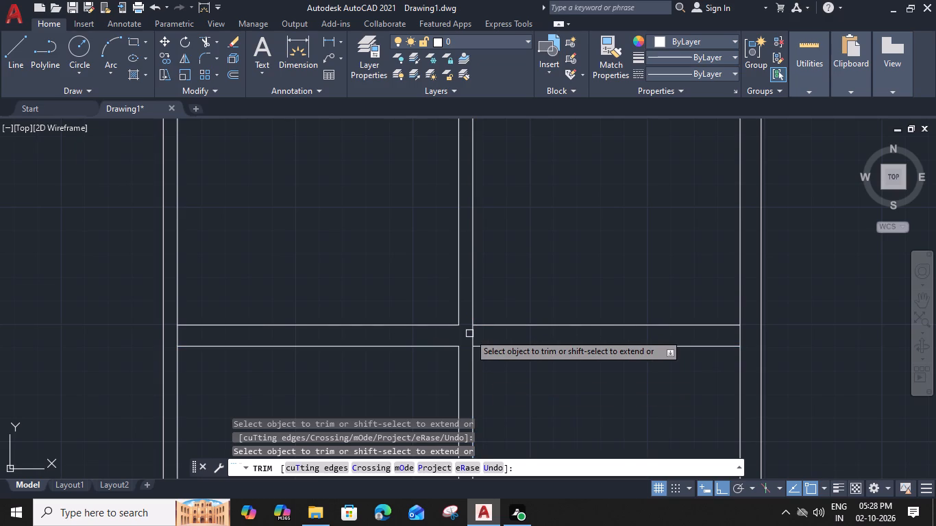
{"action": "key", "text": "Escape"}
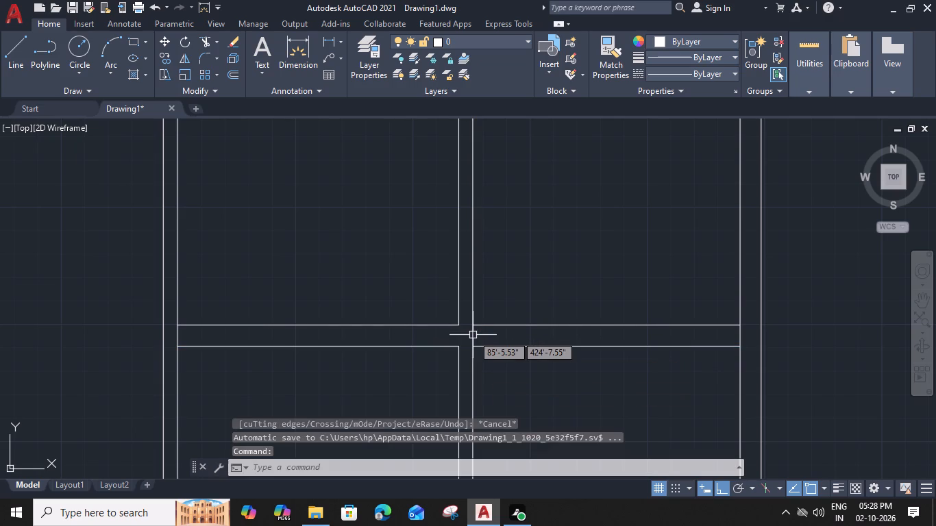
{"action": "type", "text": "TR"}
{"action": "key", "text": "space"}
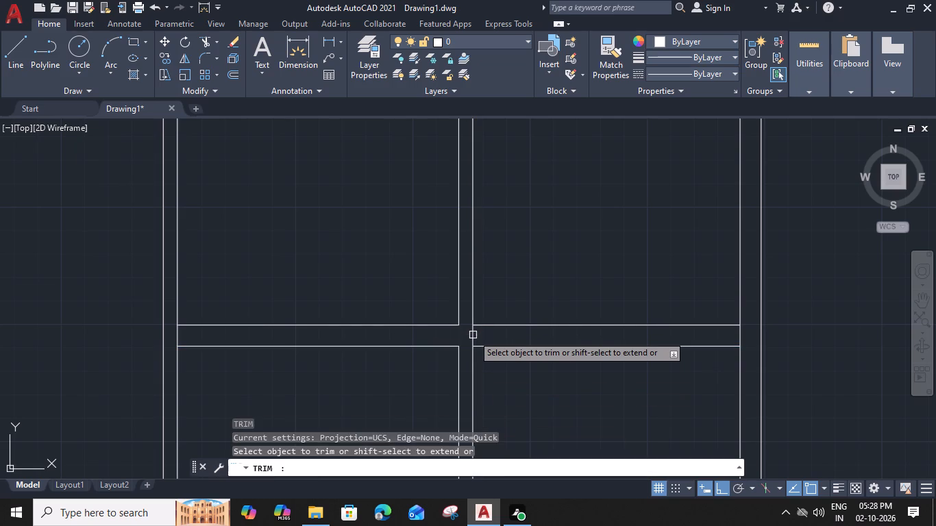
{"action": "left_click", "coordinate": [473, 335]}
{"action": "key", "text": "Escape"}
Trim the right wall's inner line between the two lines of the extended lower cross wall.
{"action": "middle_click_drag", "start_coordinate": [559, 341], "coordinate": [499, 333]}
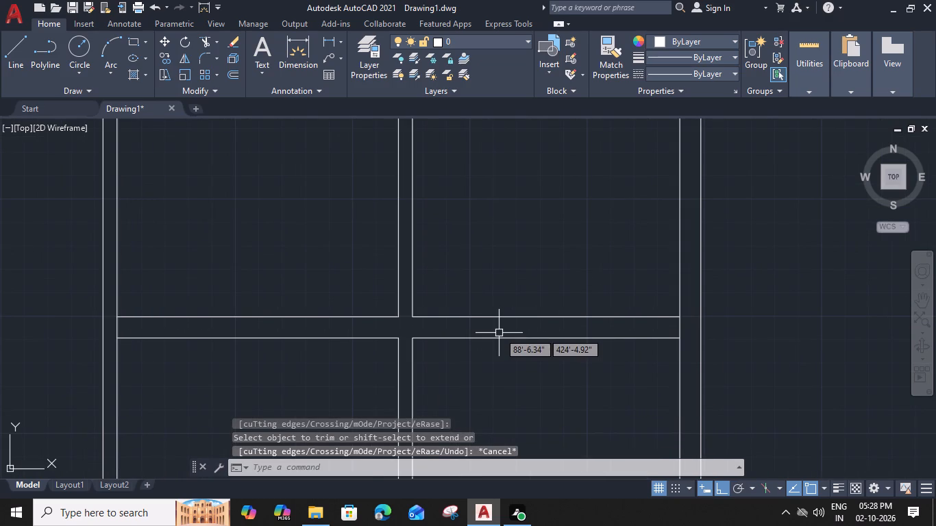
{"action": "type", "text": "TR"}
{"action": "key", "text": "space"}
{"action": "left_click", "coordinate": [680, 327]}
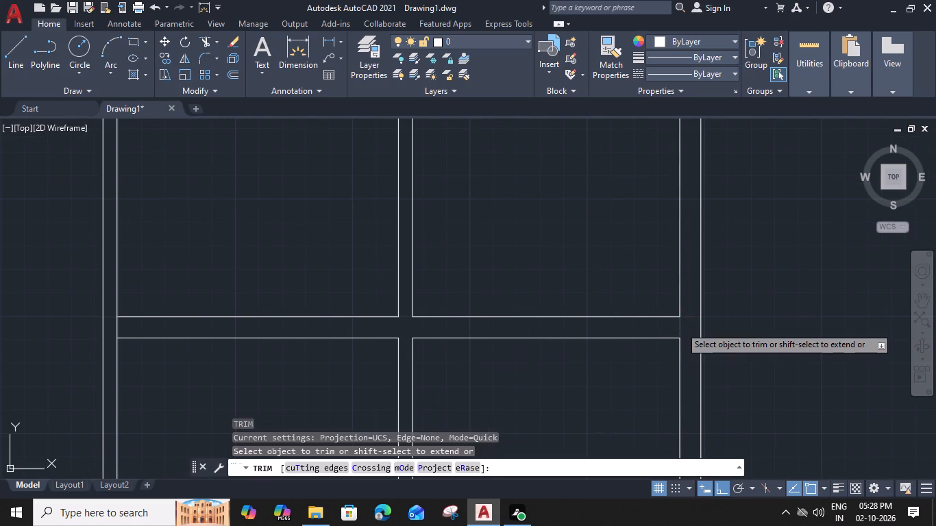
{"action": "key", "text": "Escape"}
Examine the lower right-hand unit's wall layout and junctions against the neighbouring unit for remaining cleanup.
{"action": "scroll", "coordinate": [667, 323], "scroll_direction": "down", "scroll_amount": 2}
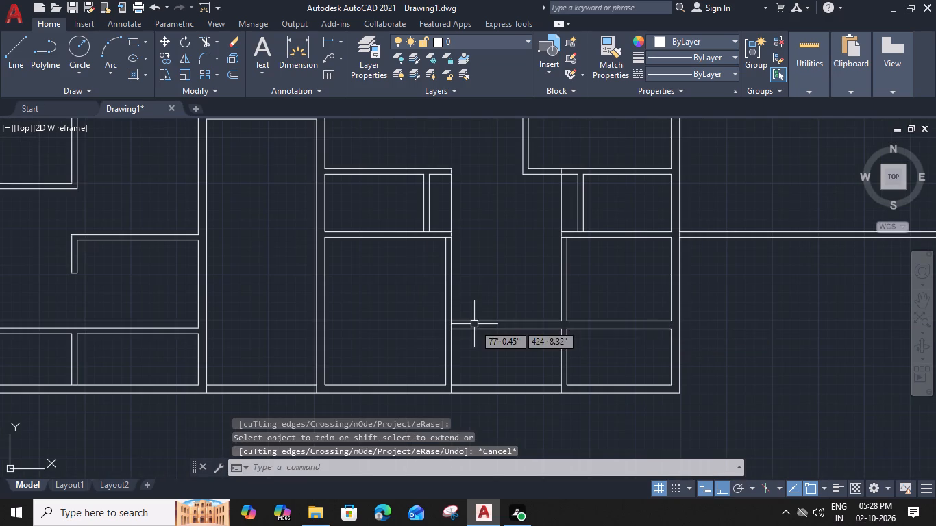
{"action": "middle_click_drag", "start_coordinate": [474, 324], "coordinate": [479, 350]}
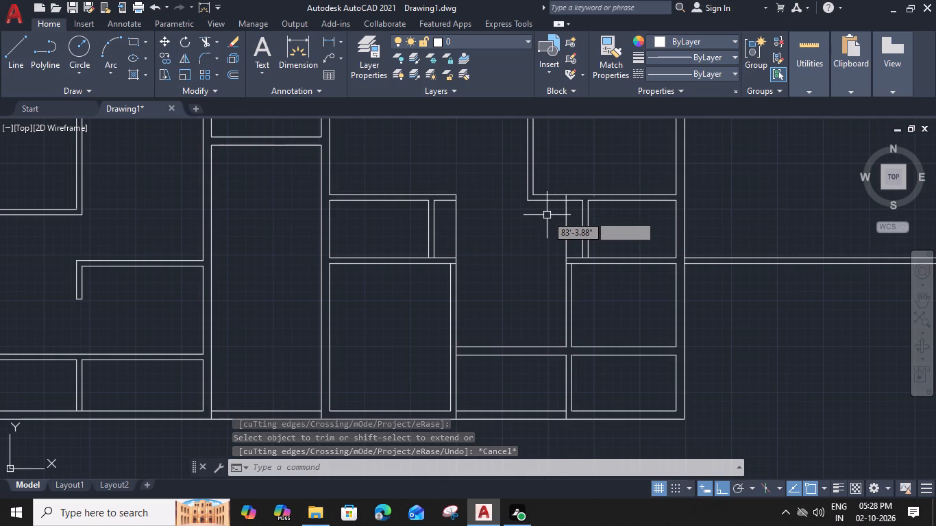
{"action": "scroll", "coordinate": [399, 251], "scroll_direction": "down", "scroll_amount": 1}
{"action": "middle_click_drag", "start_coordinate": [401, 254], "coordinate": [409, 271]}
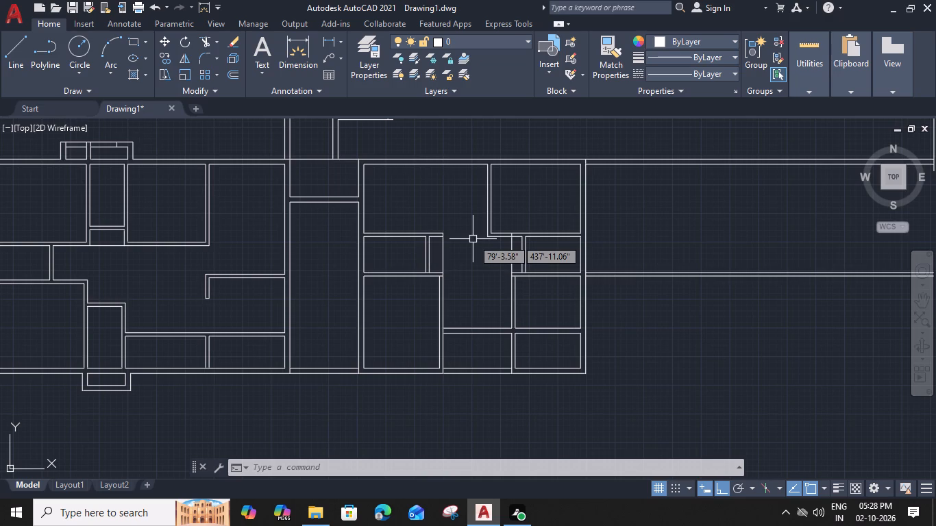
{"action": "scroll", "coordinate": [473, 239], "scroll_direction": "up", "scroll_amount": 1}
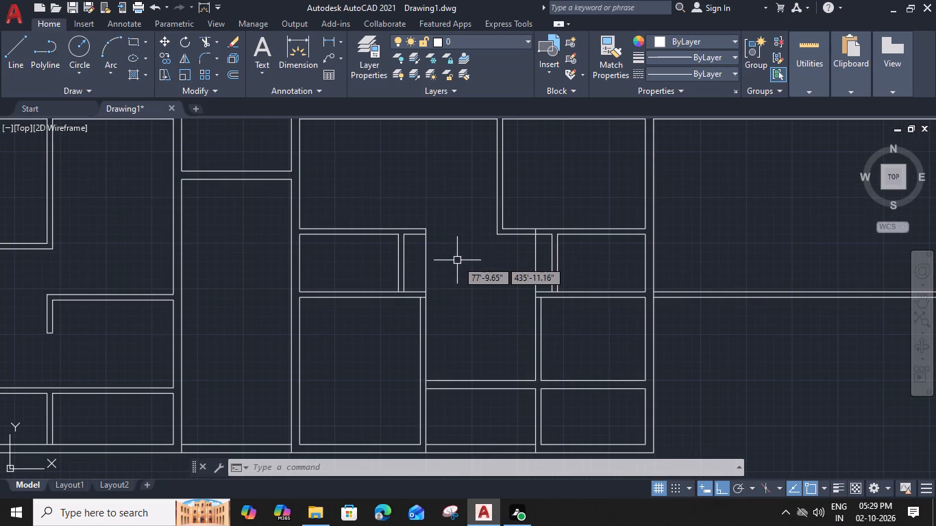
{"action": "middle_click_drag", "start_coordinate": [456, 260], "coordinate": [382, 267]}
{"action": "middle_click_drag", "start_coordinate": [384, 249], "coordinate": [382, 297]}
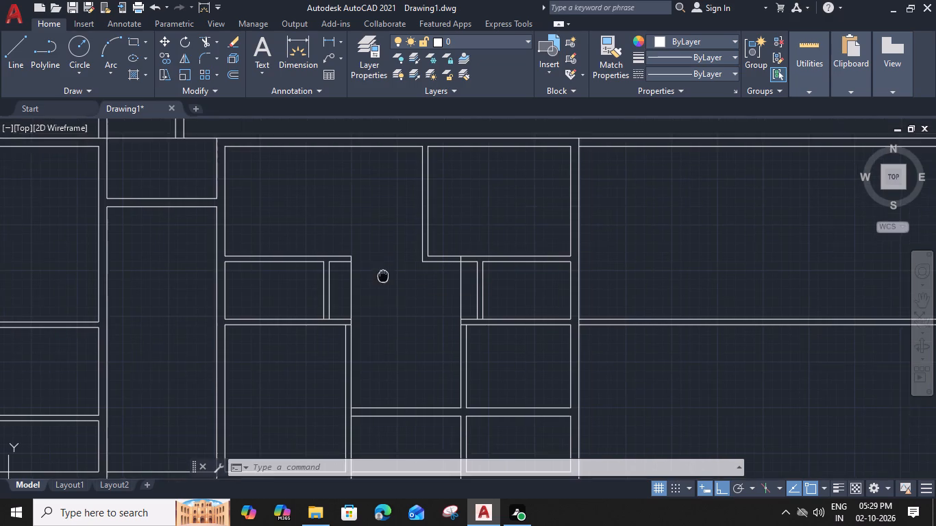
{"action": "middle_click_drag", "start_coordinate": [382, 297], "coordinate": [378, 295]}
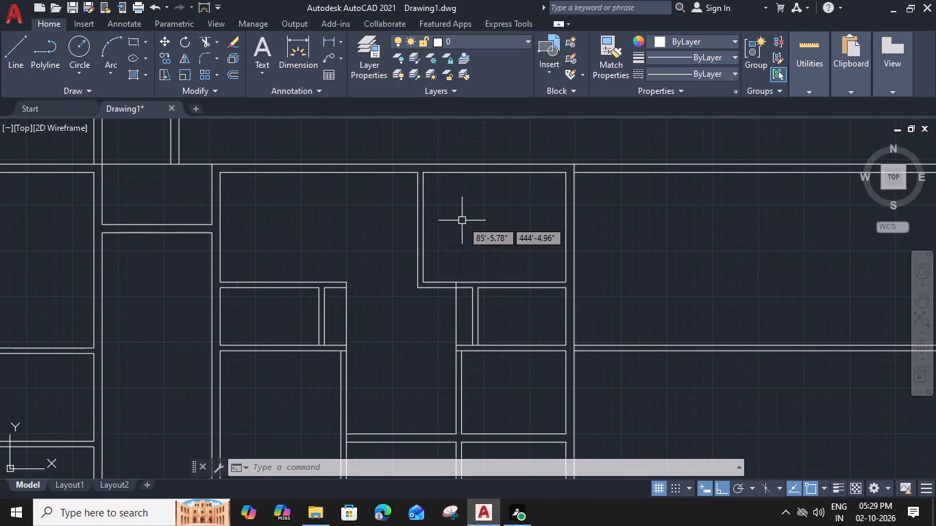
{"action": "middle_click_drag", "start_coordinate": [577, 245], "coordinate": [579, 219]}
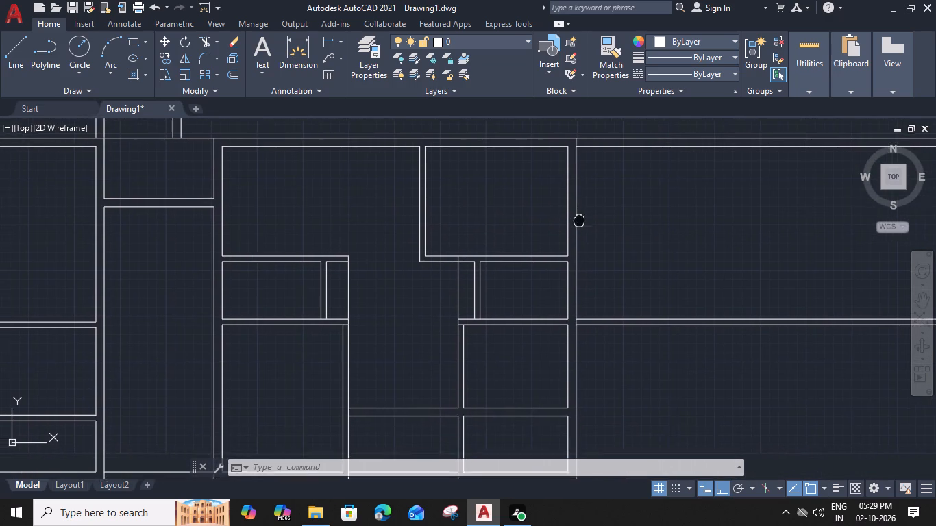
{"action": "middle_click_drag", "start_coordinate": [579, 219], "coordinate": [621, 211]}
{"action": "scroll", "coordinate": [621, 215], "scroll_direction": "down", "scroll_amount": 1}
{"action": "middle_click_drag", "start_coordinate": [621, 217], "coordinate": [596, 213]}
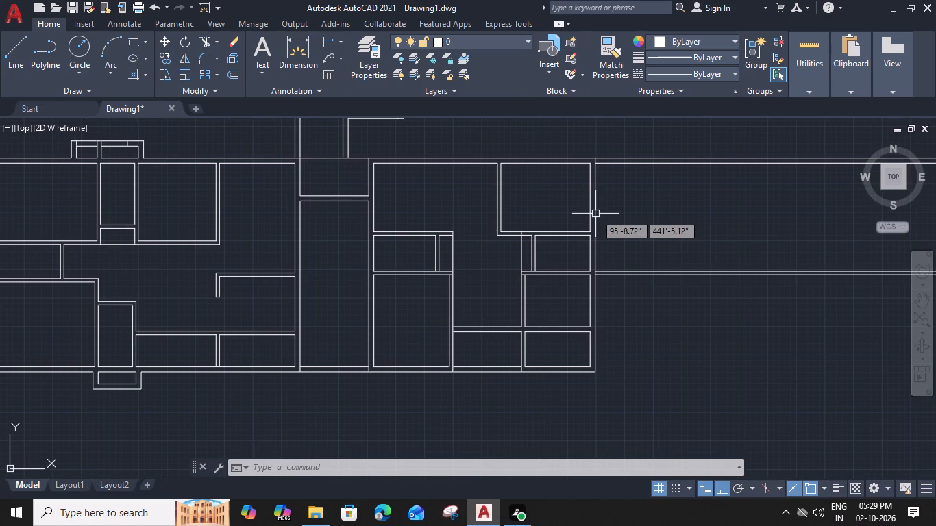
{"action": "middle_click_drag", "start_coordinate": [404, 258], "coordinate": [460, 253]}
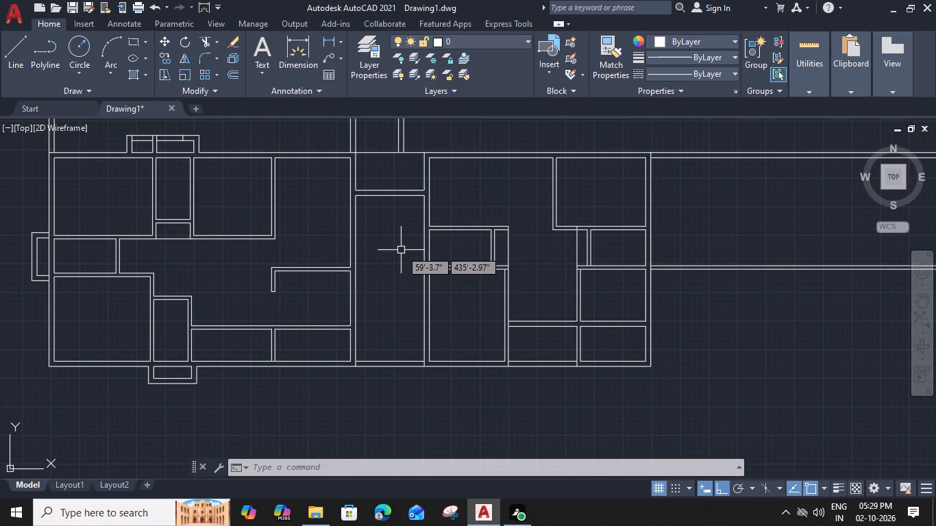
{"action": "scroll", "coordinate": [423, 227], "scroll_direction": "up", "scroll_amount": 3}
{"action": "scroll", "coordinate": [440, 256], "scroll_direction": "down", "scroll_amount": 1}
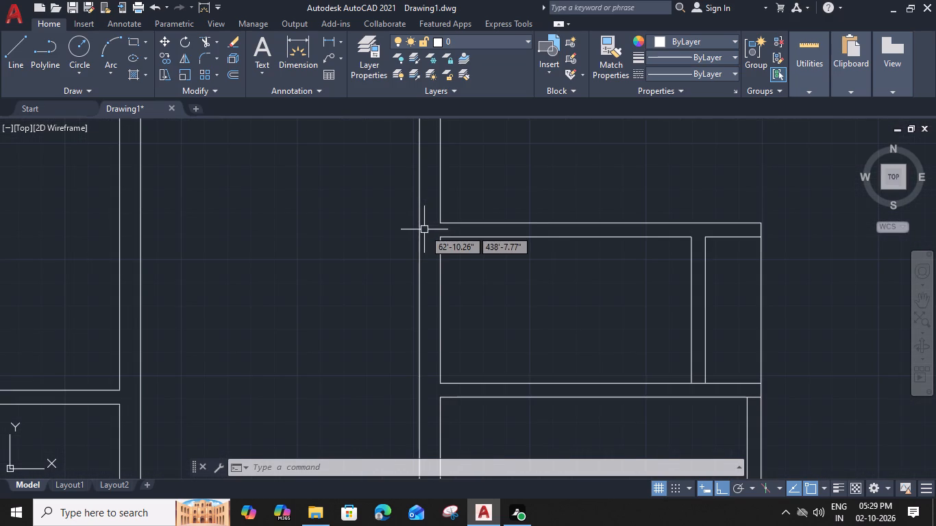
{"action": "middle_click_drag", "start_coordinate": [513, 257], "coordinate": [480, 140]}
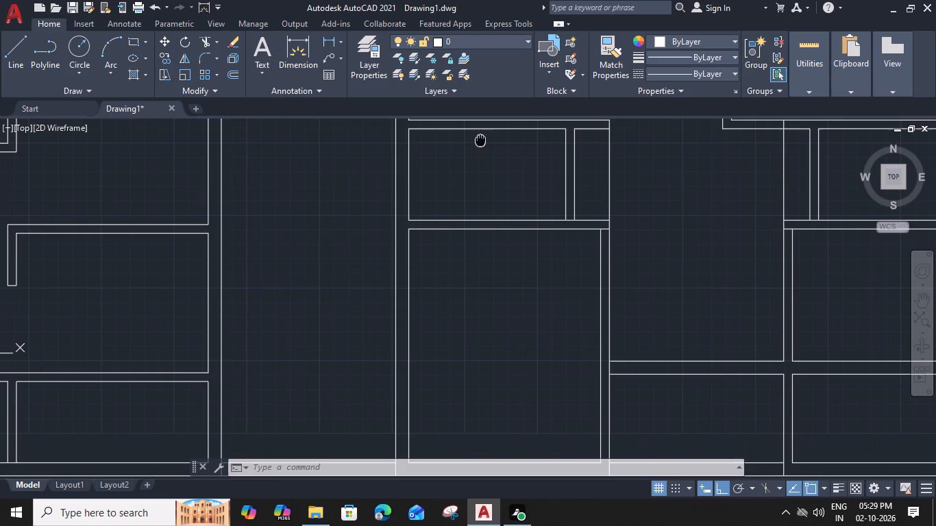
Trim the middle room's left wall line between the two lines of its lower cross wall.
{"action": "middle_click_drag", "start_coordinate": [588, 368], "coordinate": [532, 262]}
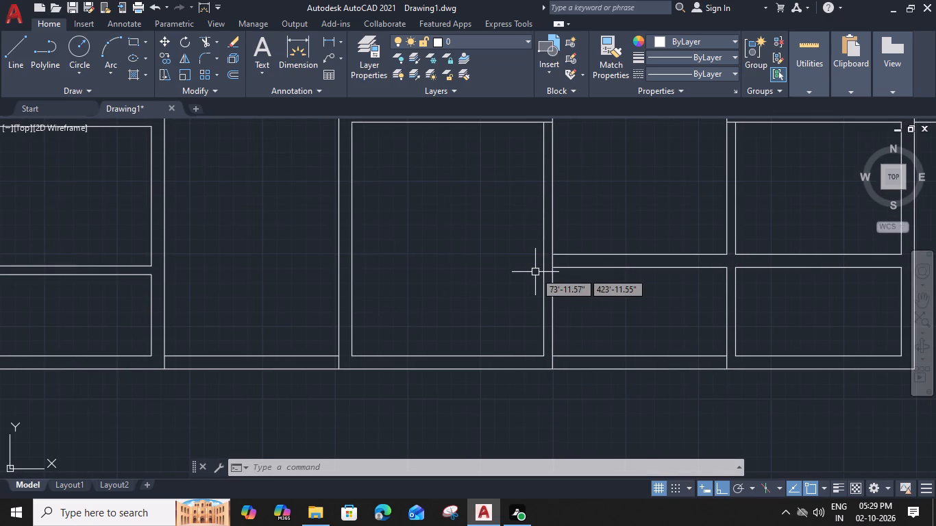
{"action": "type", "text": "TR"}
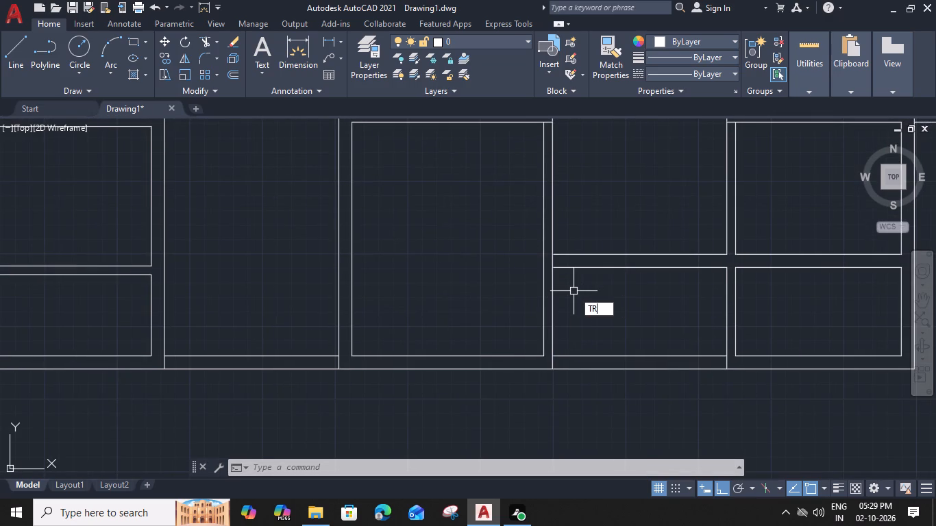
{"action": "key", "text": "space"}
{"action": "left_click", "coordinate": [553, 262]}
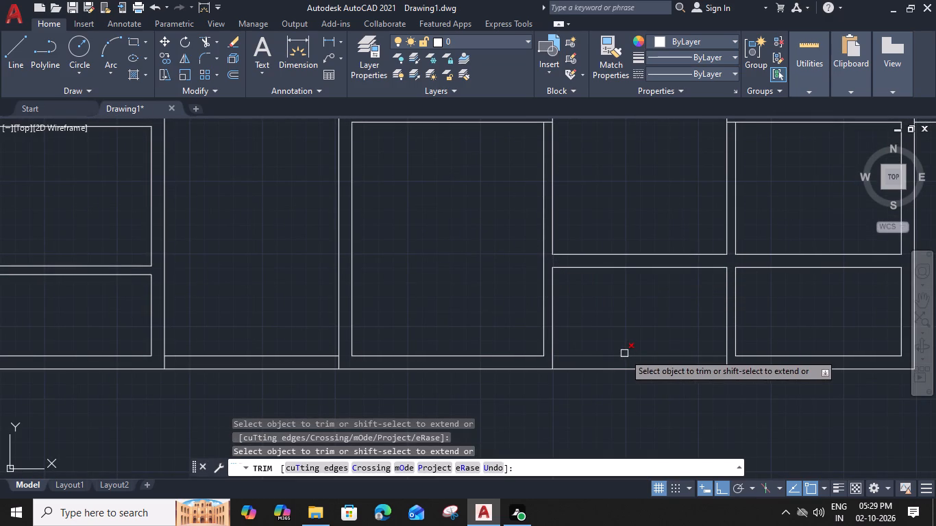
{"action": "key", "text": "Escape"}
Draw a three-sided projection 1'9" deep outside the lower right-hand unit's left wall, alongside the small room between the cross walls.
{"action": "scroll", "coordinate": [329, 243], "scroll_direction": "down", "scroll_amount": 1}
{"action": "middle_click_drag", "start_coordinate": [328, 244], "coordinate": [394, 365]}
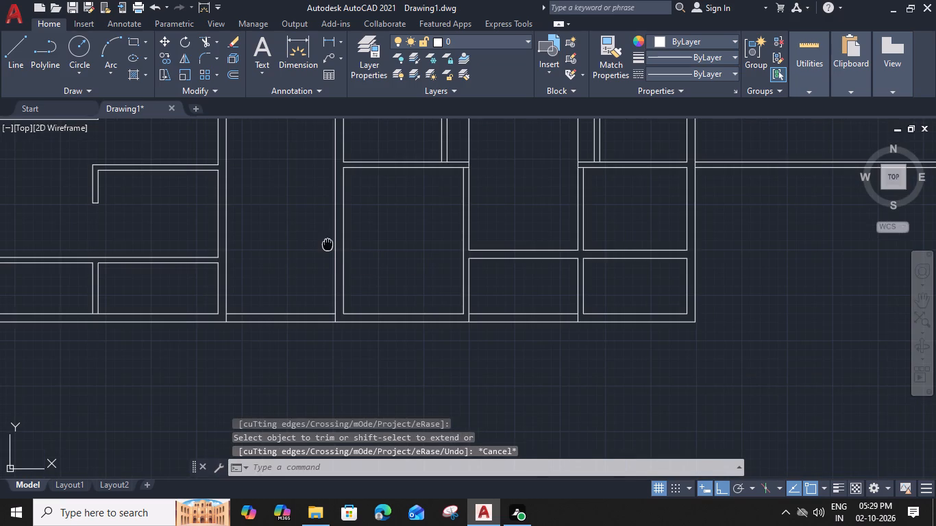
{"action": "type", "text": "L"}
{"action": "key", "text": "space"}
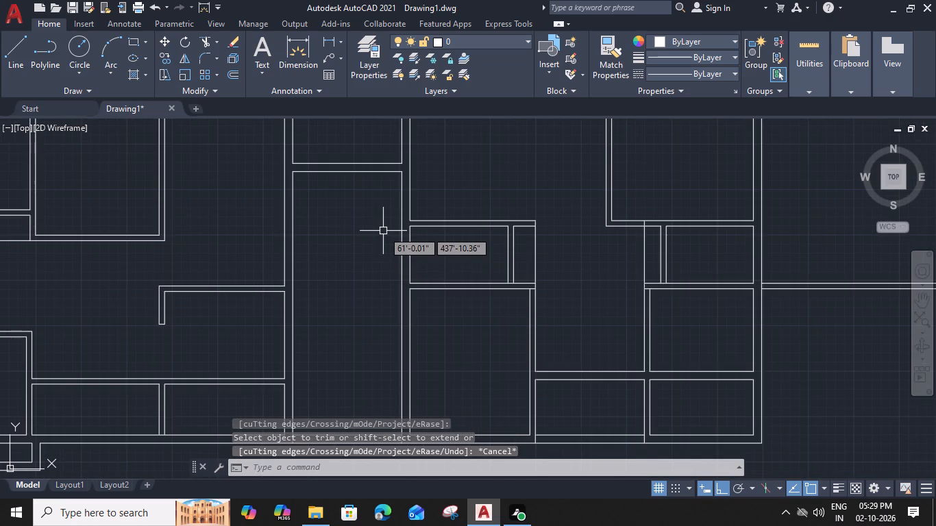
{"action": "left_click", "coordinate": [400, 221]}
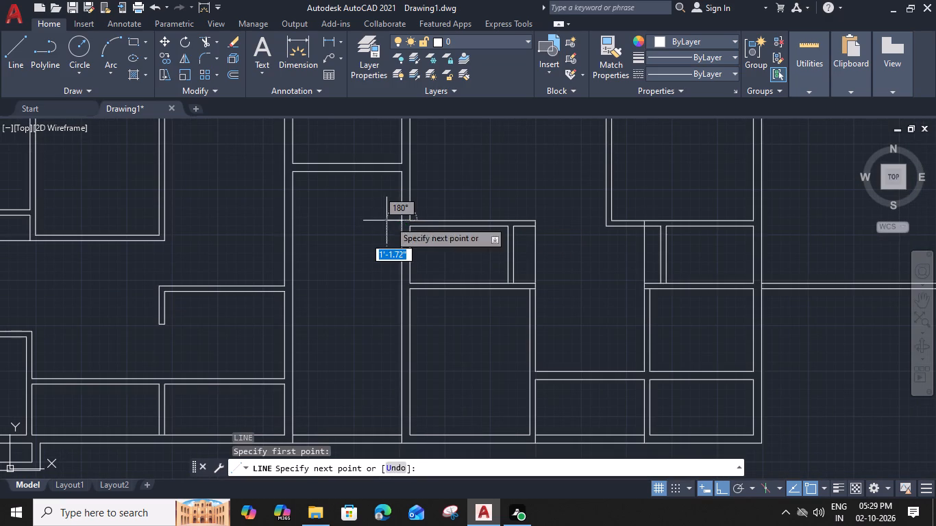
{"action": "key", "text": "1"}
{"action": "key", "text": "apostrophe"}
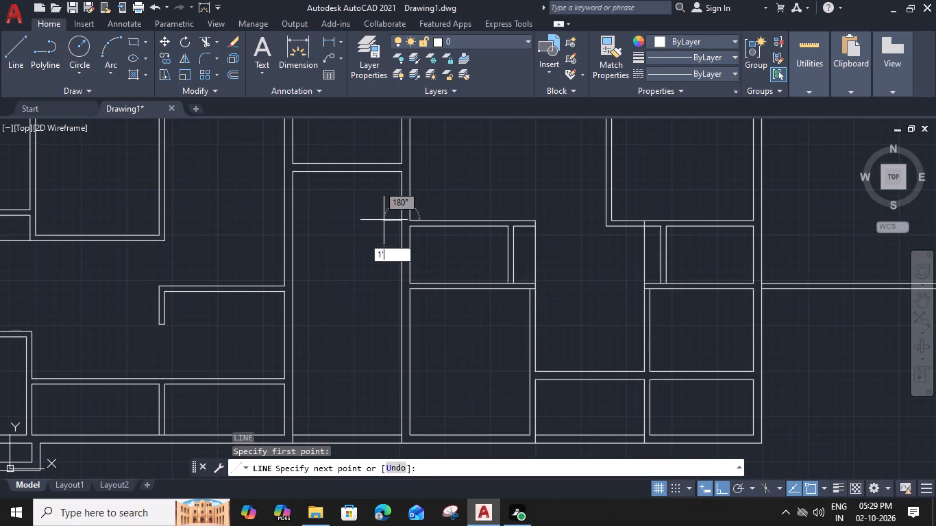
{"action": "type", "text": "9\""}
{"action": "key", "text": "Return"}
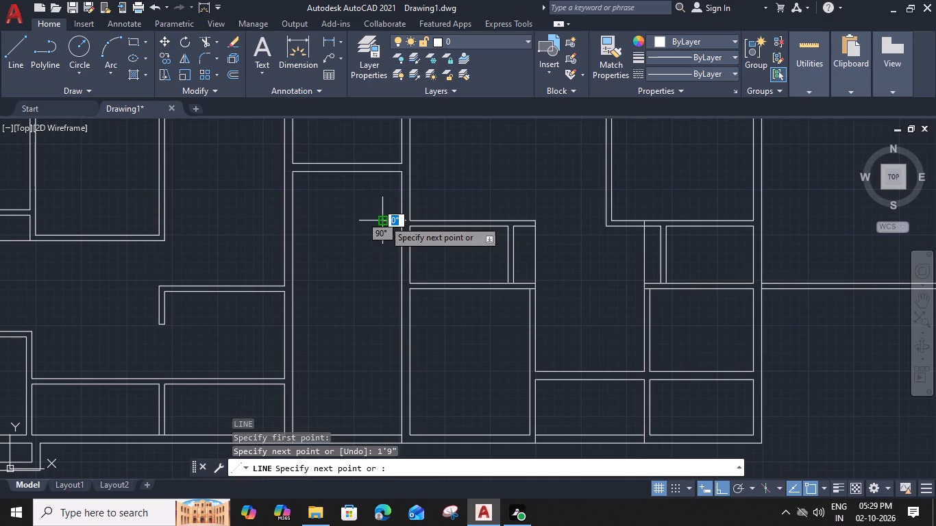
{"action": "left_click", "coordinate": [384, 284]}
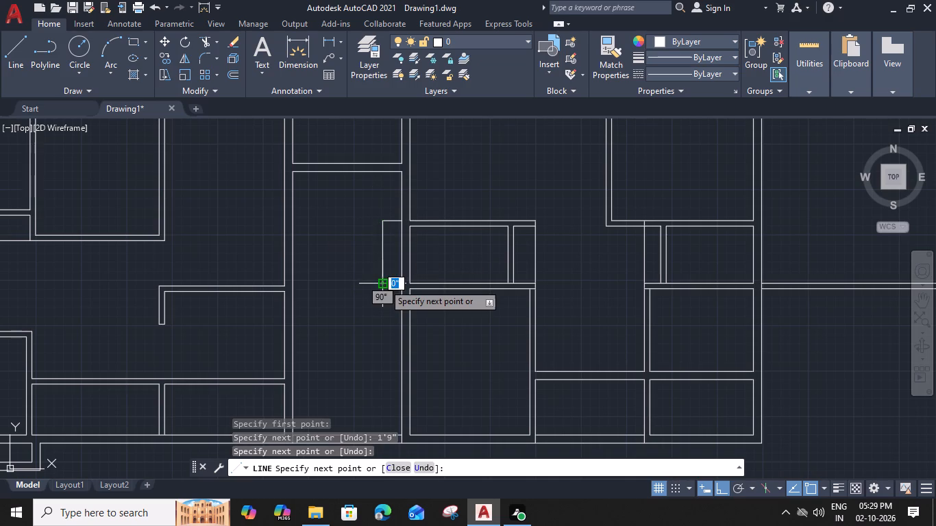
{"action": "left_click", "coordinate": [401, 283]}
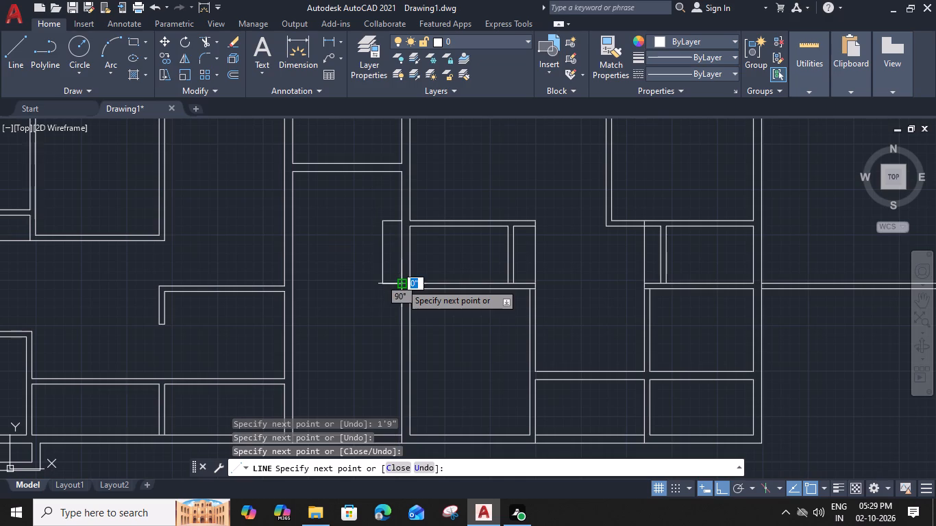
{"action": "key", "text": "Escape"}
Offset the projection's three lines 9" outward to form its wall thickness.
{"action": "scroll", "coordinate": [393, 225], "scroll_direction": "up", "scroll_amount": 2}
{"action": "left_click", "coordinate": [399, 214]}
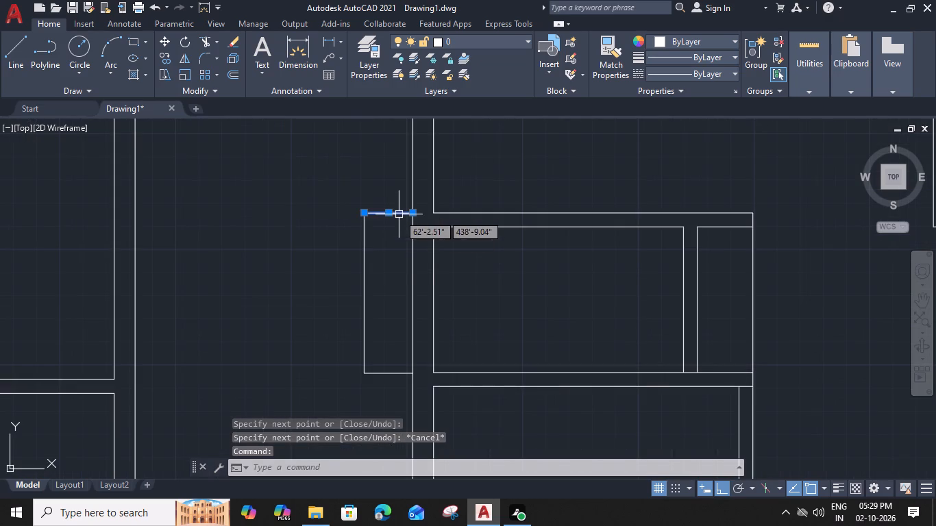
{"action": "type", "text": "O 9\""}
{"action": "key", "text": "Return"}
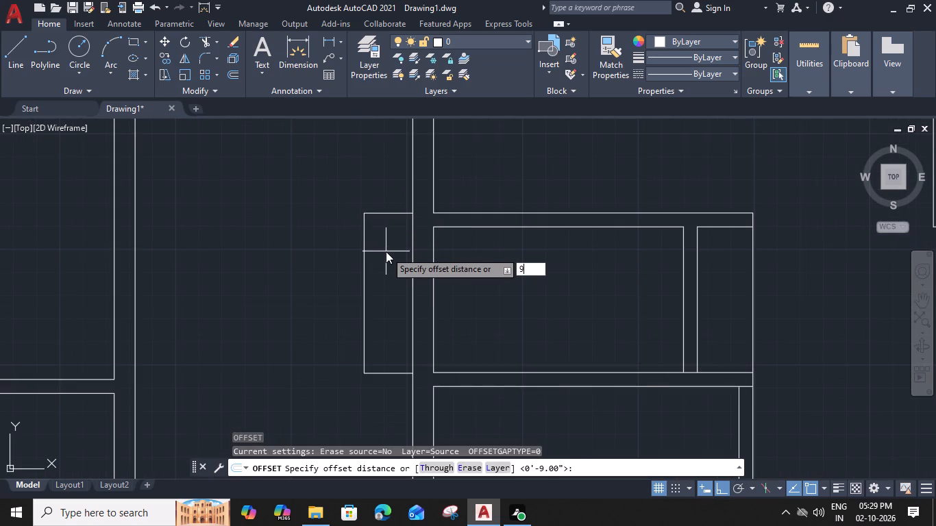
{"action": "left_click", "coordinate": [386, 173]}
{"action": "left_click", "coordinate": [363, 288]}
{"action": "left_click", "coordinate": [334, 288]}
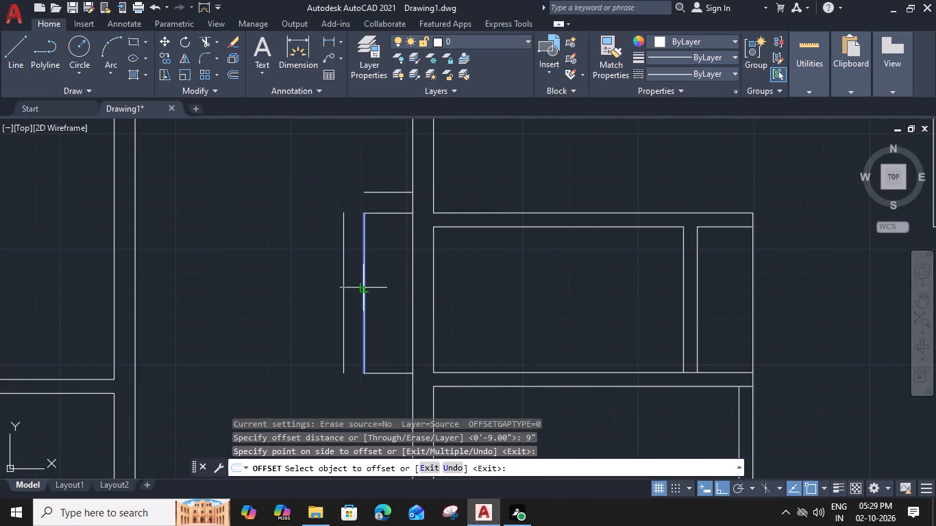
{"action": "left_click", "coordinate": [397, 373]}
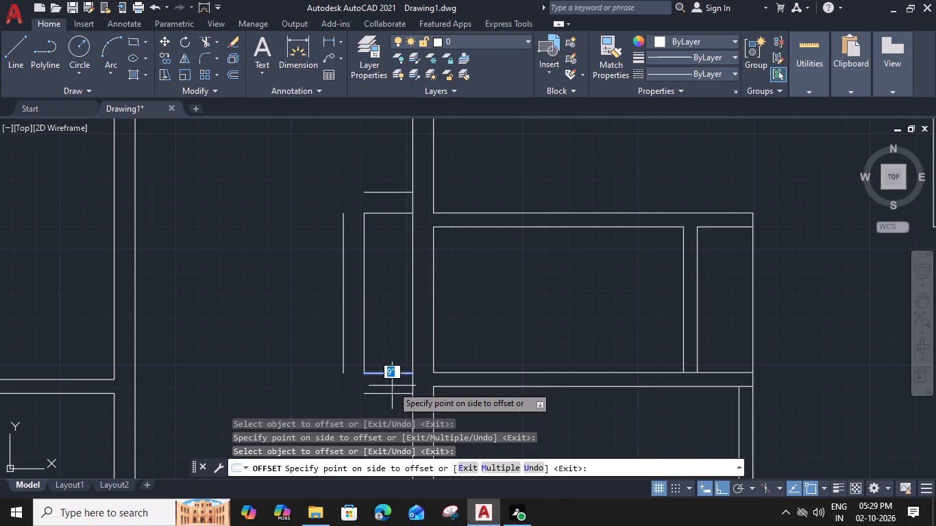
{"action": "left_click", "coordinate": [391, 392]}
{"action": "key", "text": "Escape"}
Fillet the projection's two outer corners with zero radius, using the Multiple option, so the offset lines meet.
{"action": "type", "text": "F M"}
{"action": "key", "text": "space"}
{"action": "left_click", "coordinate": [384, 395]}
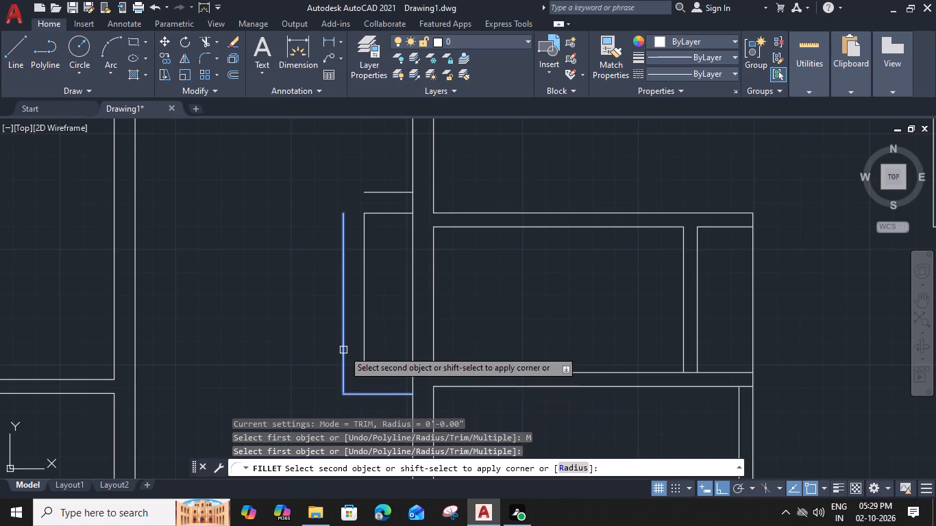
{"action": "left_click", "coordinate": [343, 350]}
{"action": "left_click", "coordinate": [382, 192]}
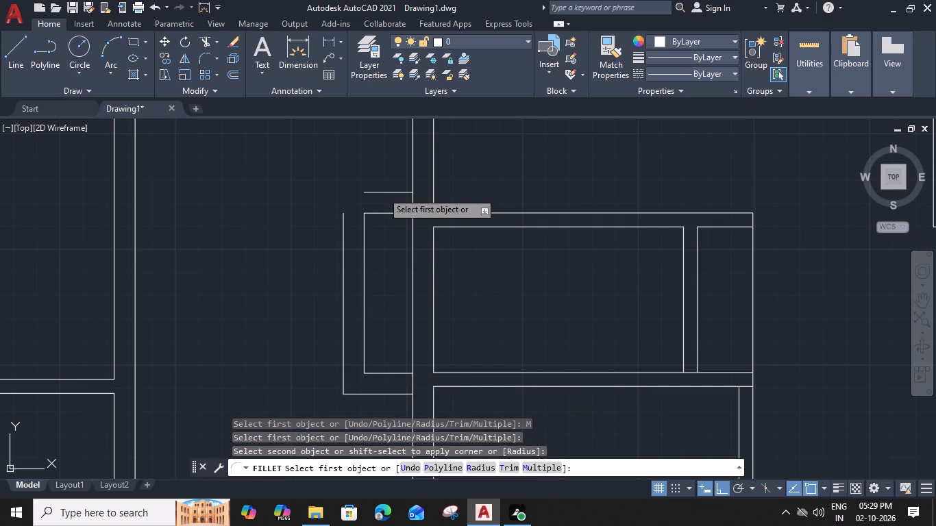
{"action": "left_click", "coordinate": [343, 238]}
{"action": "key", "text": "Escape"}
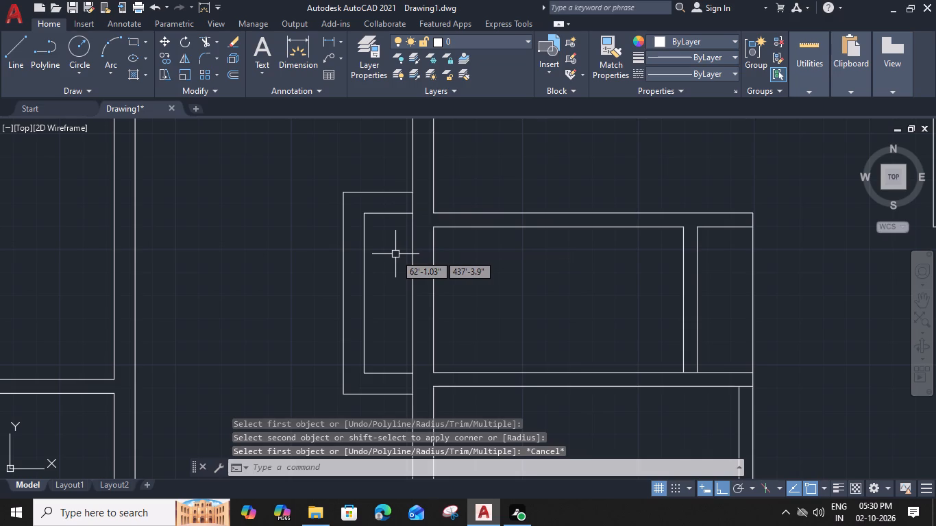
Trim the unit's left wall outer line between the projection's double lines at its upper and lower ends.
{"action": "scroll", "coordinate": [395, 254], "scroll_direction": "down", "scroll_amount": 2}
{"action": "middle_click_drag", "start_coordinate": [395, 254], "coordinate": [393, 238]}
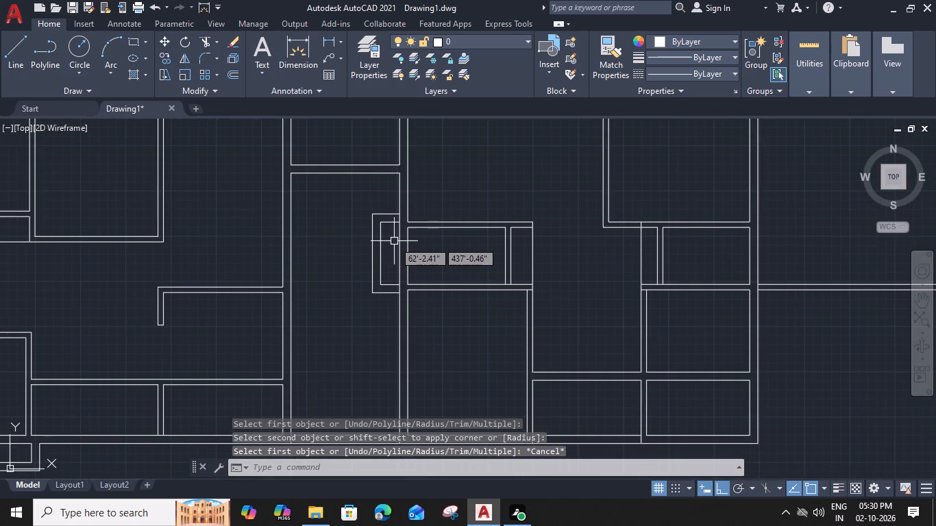
{"action": "scroll", "coordinate": [397, 215], "scroll_direction": "up", "scroll_amount": 2}
{"action": "type", "text": "TR"}
{"action": "key", "text": "space"}
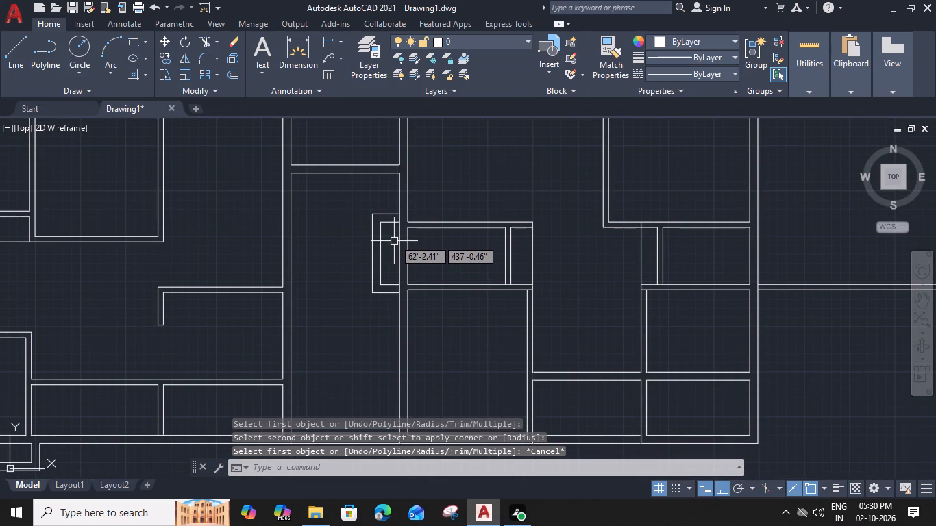
{"action": "left_click", "coordinate": [406, 225]}
{"action": "left_click", "coordinate": [397, 223]}
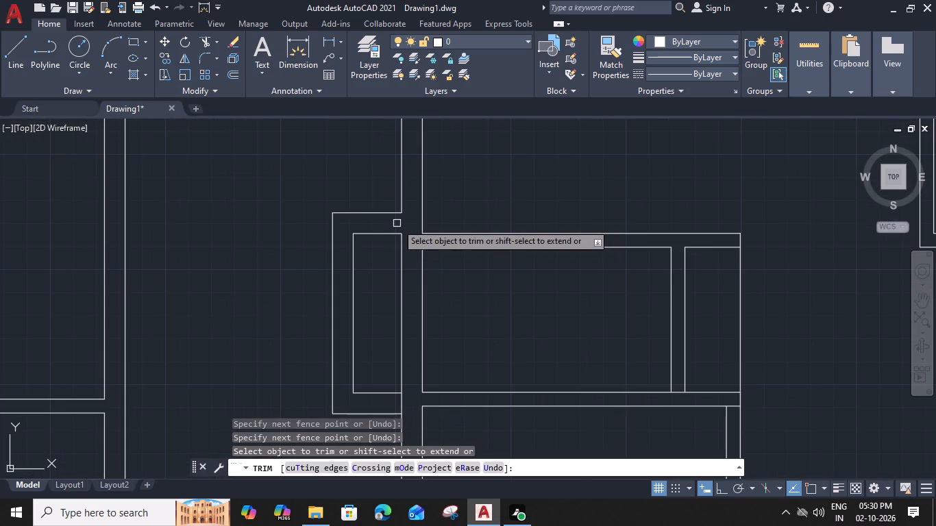
{"action": "middle_click_drag", "start_coordinate": [413, 379], "coordinate": [413, 327]}
{"action": "left_click", "coordinate": [398, 349]}
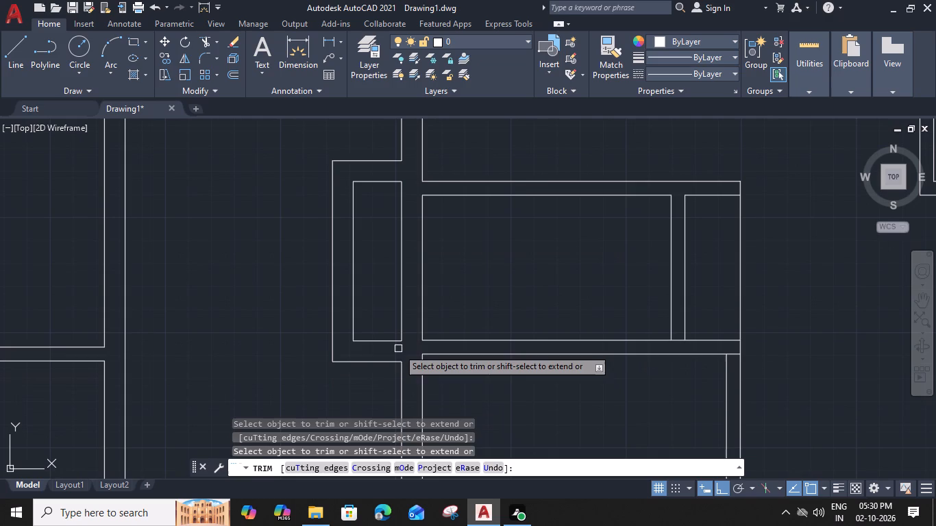
{"action": "key", "text": "Escape"}
Examine the lower right-hand unit and its new side projection against the neighbouring unit for remaining wall work.
{"action": "scroll", "coordinate": [559, 293], "scroll_direction": "down", "scroll_amount": 2}
{"action": "middle_click_drag", "start_coordinate": [558, 294], "coordinate": [463, 262]}
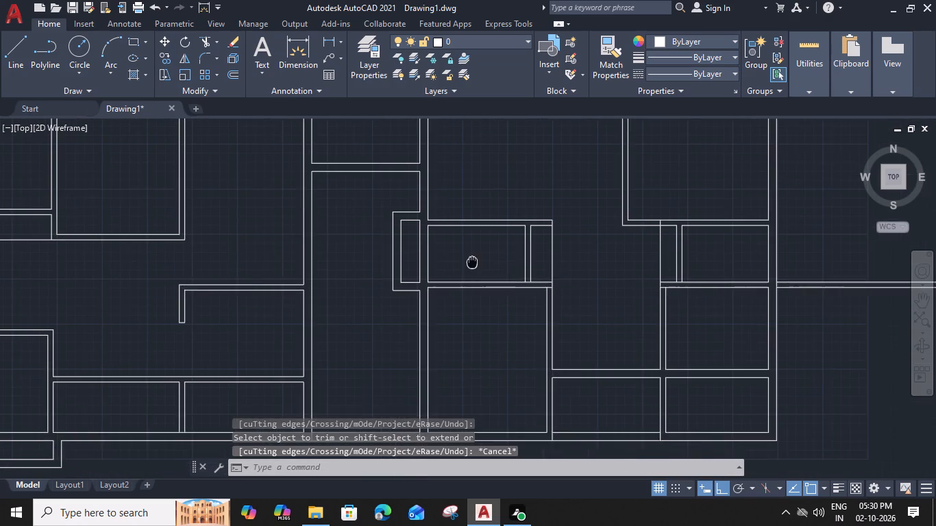
{"action": "scroll", "coordinate": [441, 191], "scroll_direction": "down", "scroll_amount": 1}
{"action": "middle_click_drag", "start_coordinate": [421, 191], "coordinate": [440, 191]}
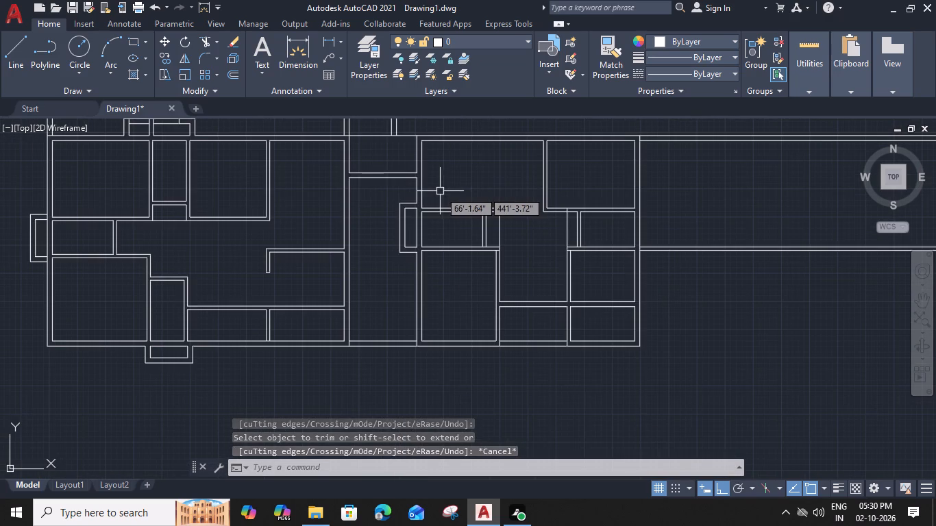
{"action": "middle_click_drag", "start_coordinate": [440, 191], "coordinate": [408, 191]}
{"action": "scroll", "coordinate": [434, 195], "scroll_direction": "up", "scroll_amount": 1}
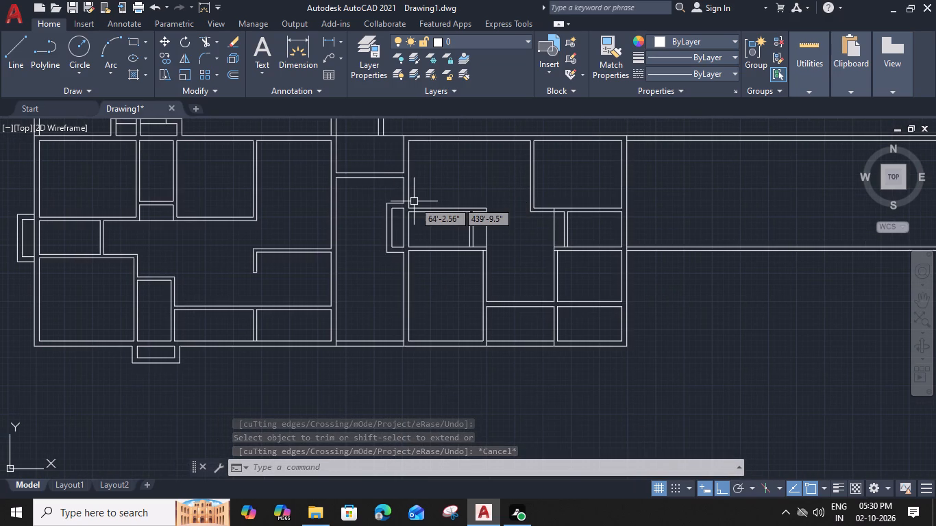
{"action": "scroll", "coordinate": [493, 214], "scroll_direction": "down", "scroll_amount": 1}
{"action": "middle_click_drag", "start_coordinate": [526, 249], "coordinate": [451, 234]}
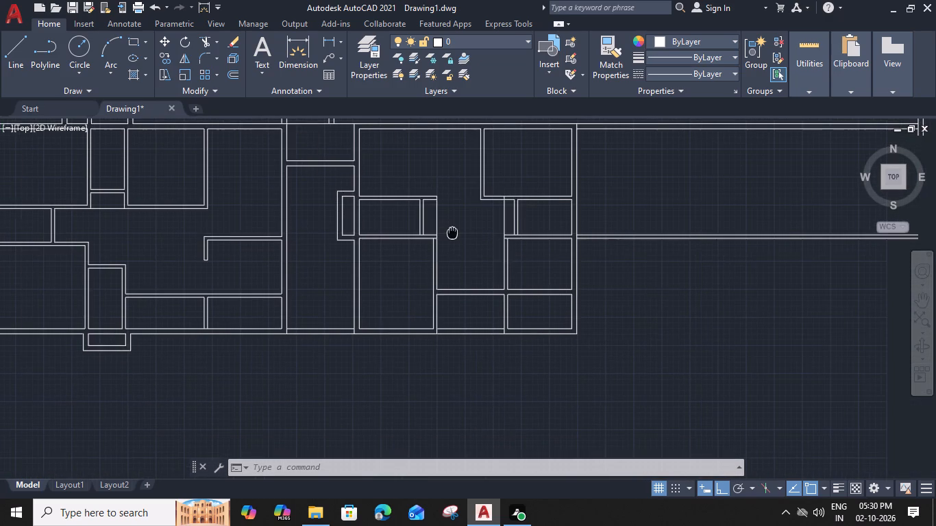
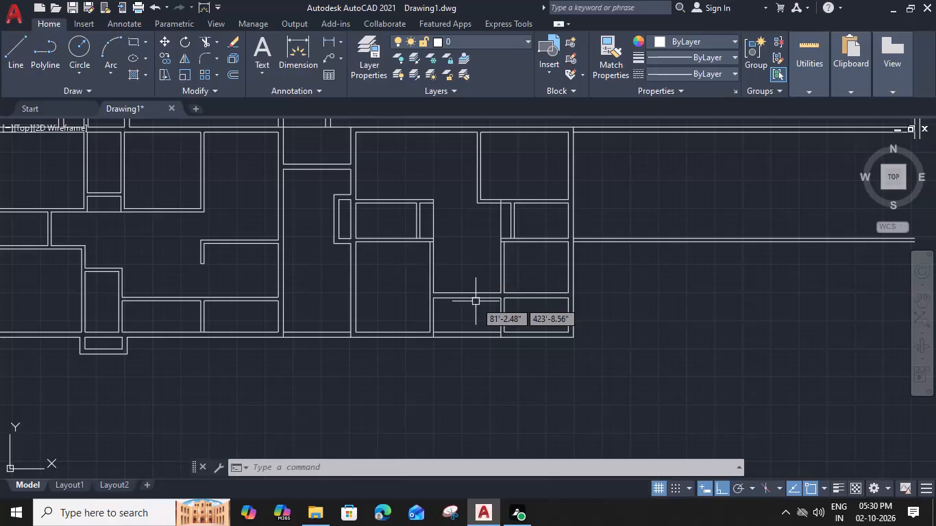
Erase the pair of long horizontal lines running outward from the middle of the lower right-hand unit's right wall.
{"action": "middle_click_drag", "start_coordinate": [476, 301], "coordinate": [423, 294]}
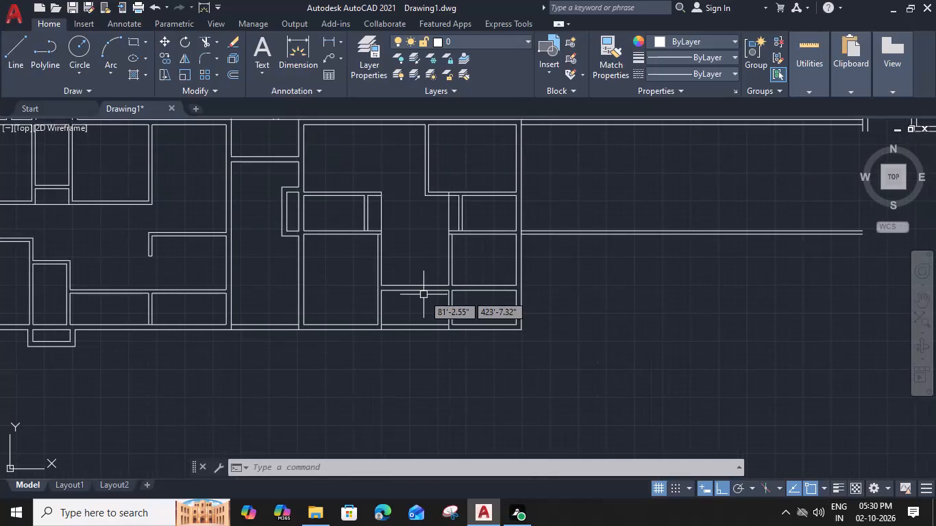
{"action": "middle_click_drag", "start_coordinate": [490, 277], "coordinate": [426, 302]}
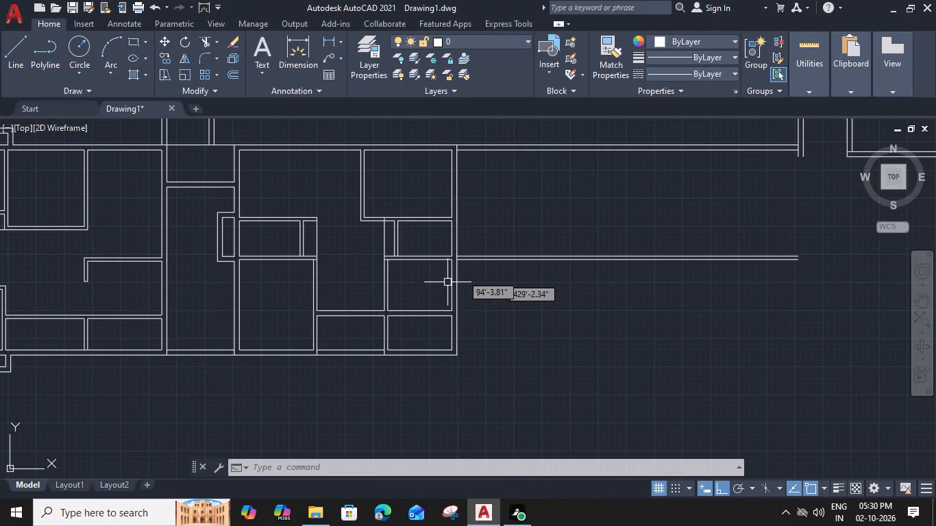
{"action": "left_click", "coordinate": [513, 240]}
{"action": "left_click", "coordinate": [498, 288]}
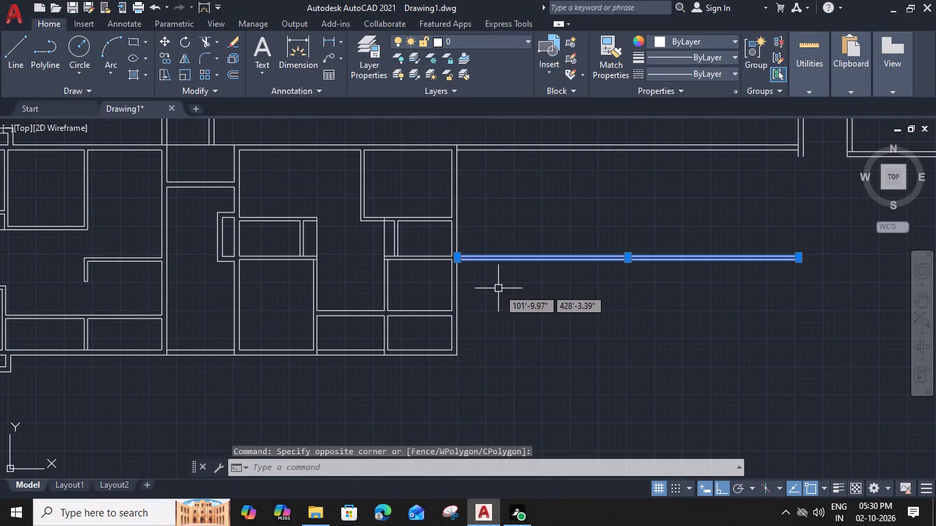
{"action": "key", "text": "Delete"}
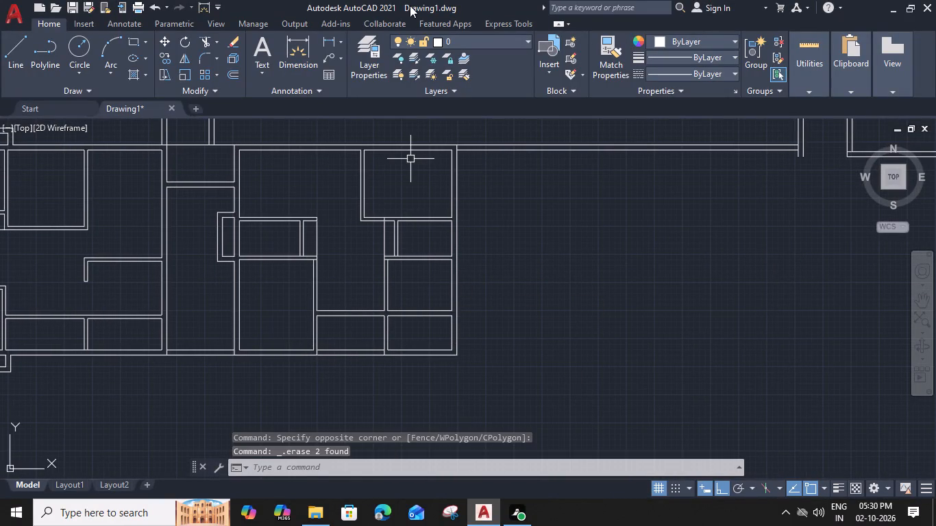
Draw a three-line projection 1'9" deep on the outside of the unit's right wall, spanning the height of the small middle room.
{"action": "scroll", "coordinate": [463, 236], "scroll_direction": "up", "scroll_amount": 1}
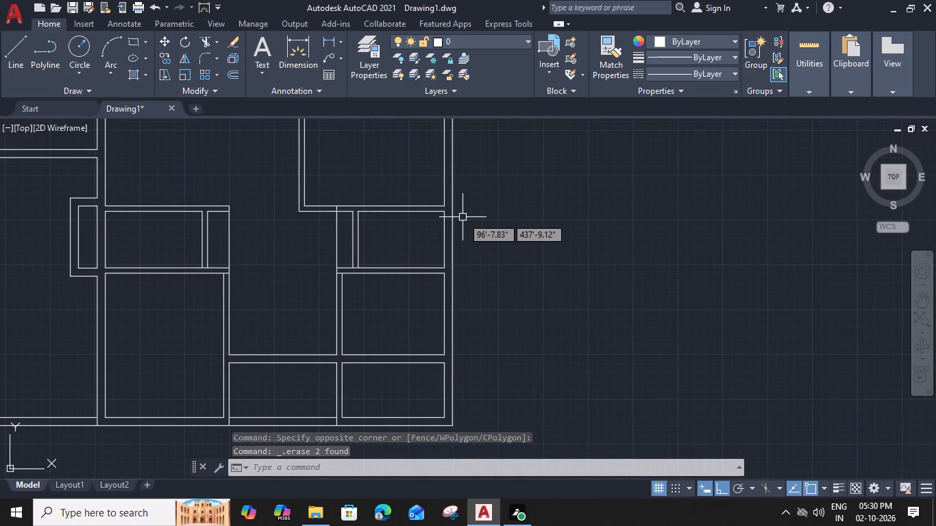
{"action": "scroll", "coordinate": [456, 264], "scroll_direction": "up", "scroll_amount": 1}
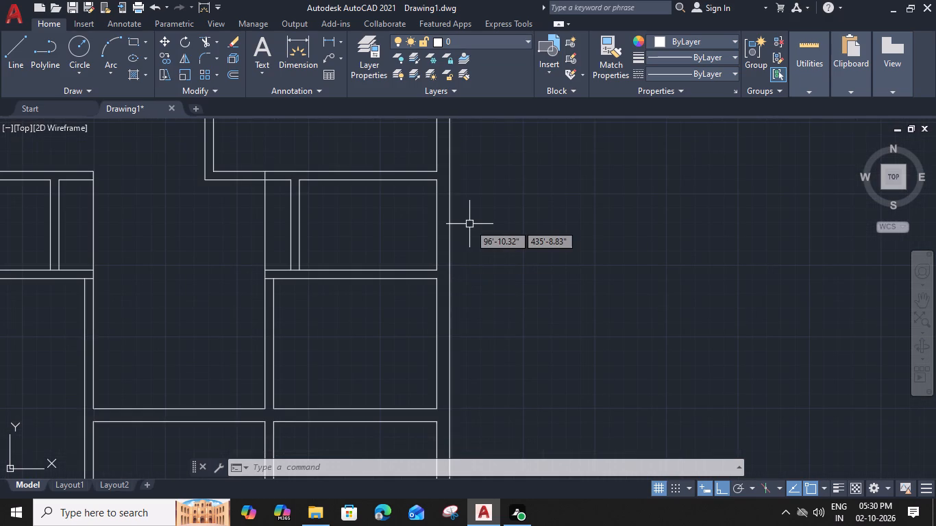
{"action": "type", "text": "L"}
{"action": "key", "text": "space"}
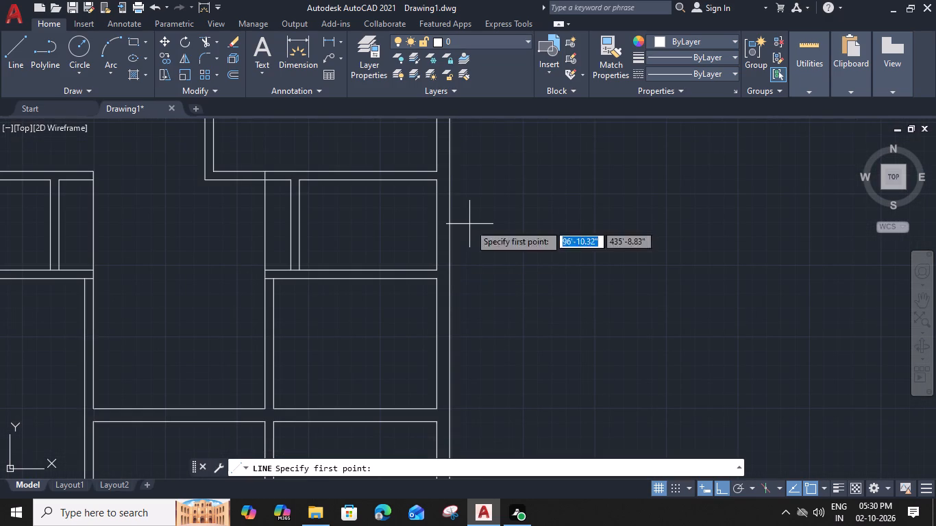
{"action": "left_click", "coordinate": [452, 172]}
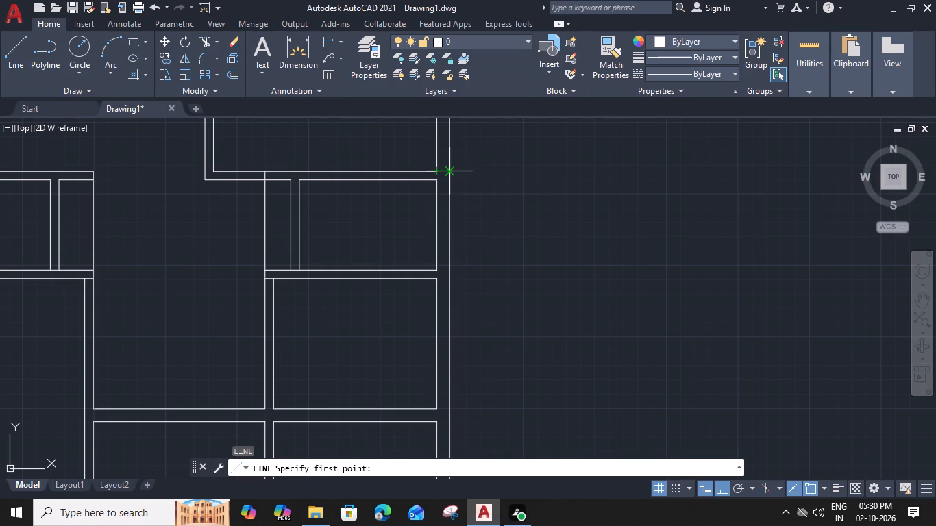
{"action": "key", "text": "1"}
{"action": "type", "text": "'9\""}
{"action": "key", "text": "Return"}
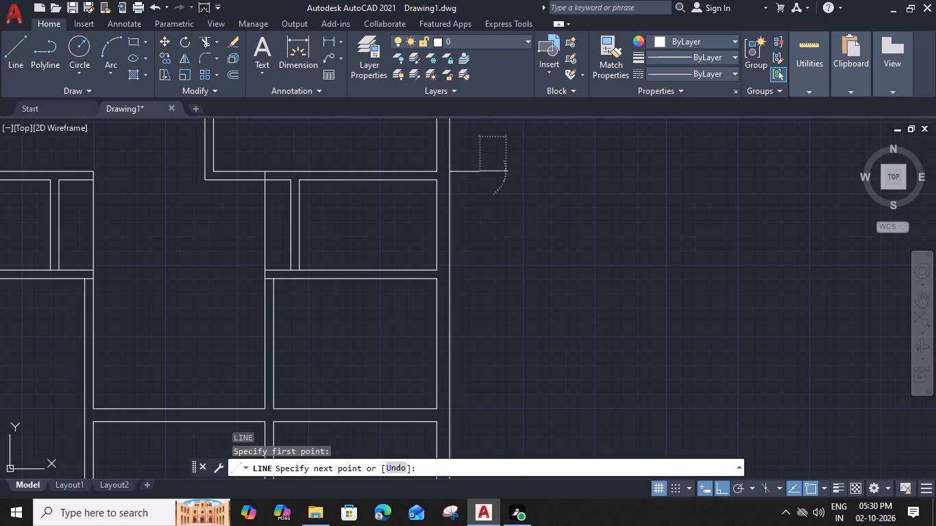
{"action": "left_click", "coordinate": [478, 275]}
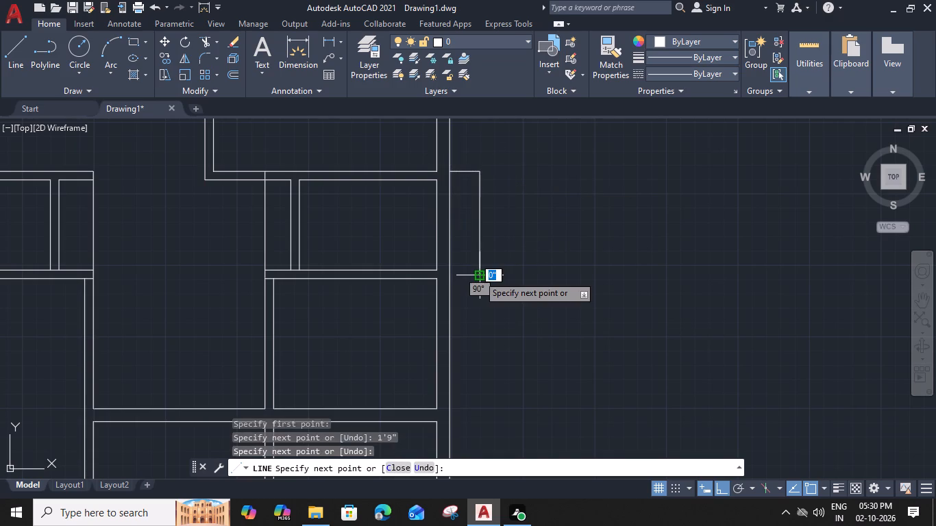
{"action": "left_click", "coordinate": [449, 275]}
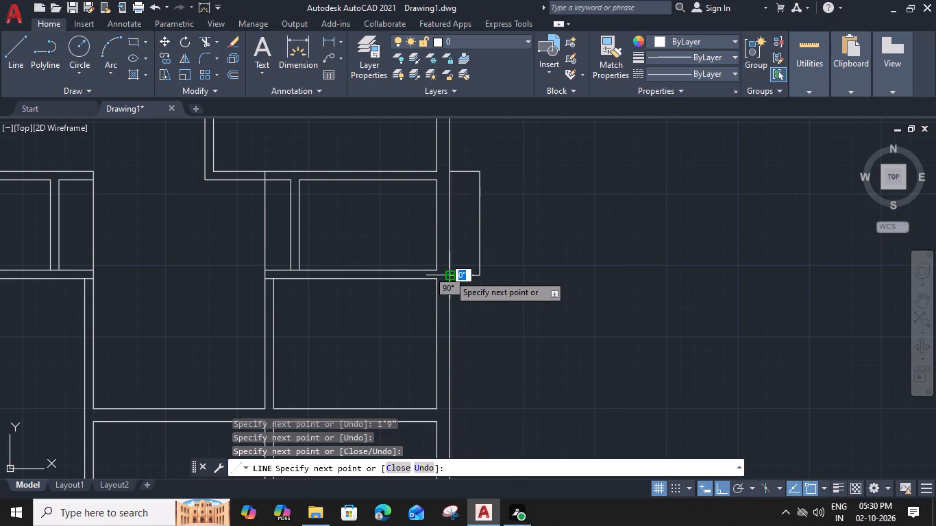
{"action": "key", "text": "Escape"}
Offset the three lines of the right-hand projection 9" outward to form its wall thickness.
{"action": "left_click", "coordinate": [473, 168]}
{"action": "key", "text": "o"}
{"action": "key", "text": "space"}
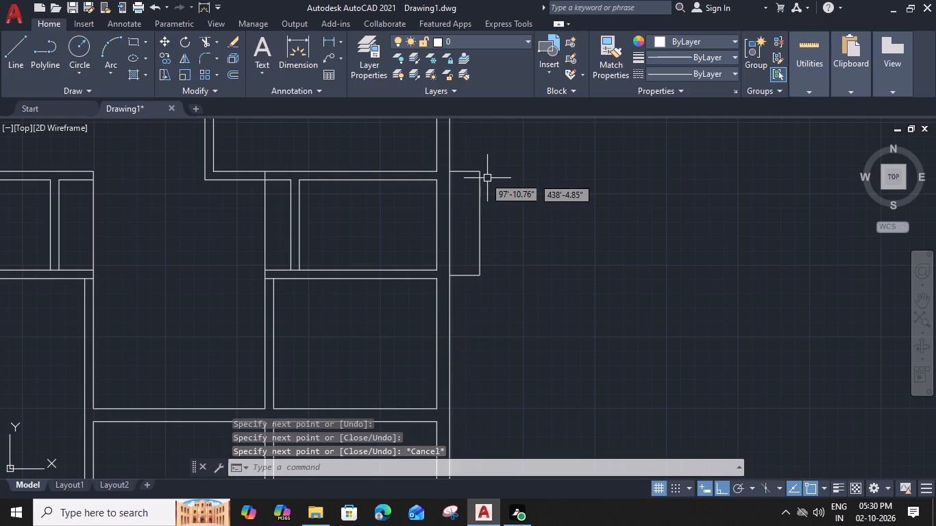
{"action": "type", "text": "9"}
{"action": "key", "text": "shift+quotedbl"}
{"action": "key", "text": "Return"}
{"action": "left_click", "coordinate": [504, 159]}
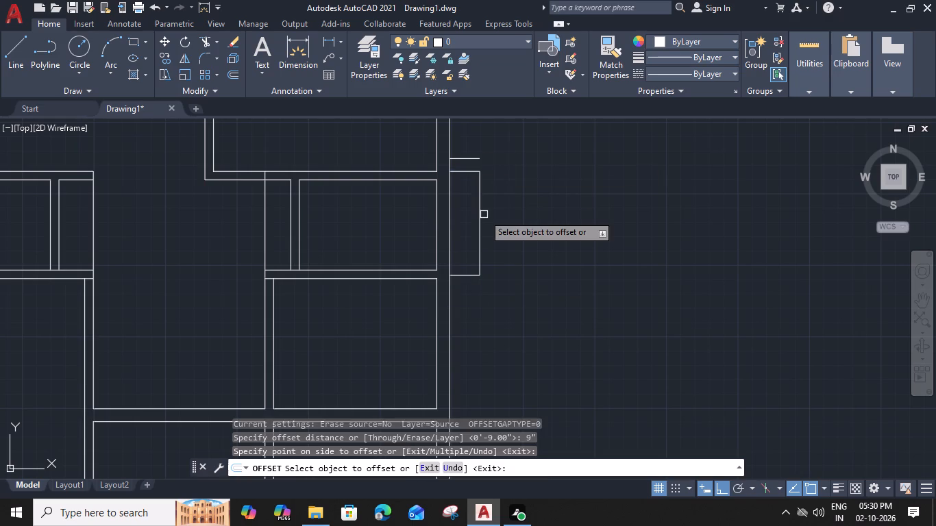
{"action": "left_click", "coordinate": [480, 213]}
{"action": "left_click", "coordinate": [498, 214]}
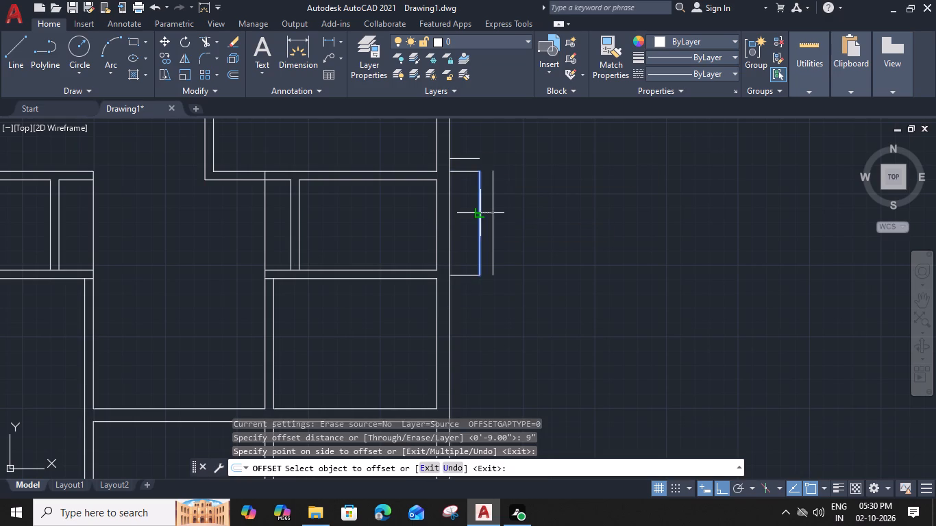
{"action": "left_click", "coordinate": [467, 274]}
{"action": "left_click", "coordinate": [464, 308]}
{"action": "key", "text": "Escape"}
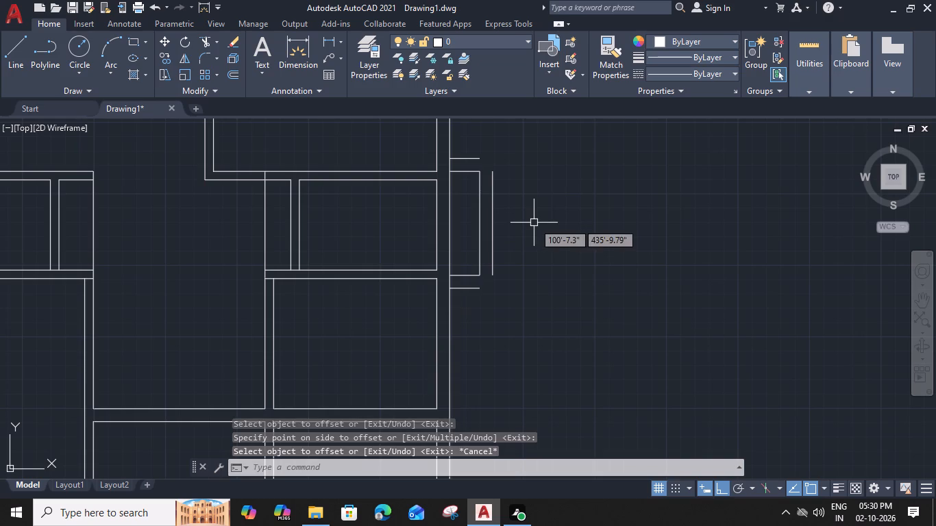
Fillet the right-hand projection's two outer corners with zero radius so the offset lines meet.
{"action": "type", "text": "F"}
{"action": "key", "text": "space"}
{"action": "left_click", "coordinate": [476, 290]}
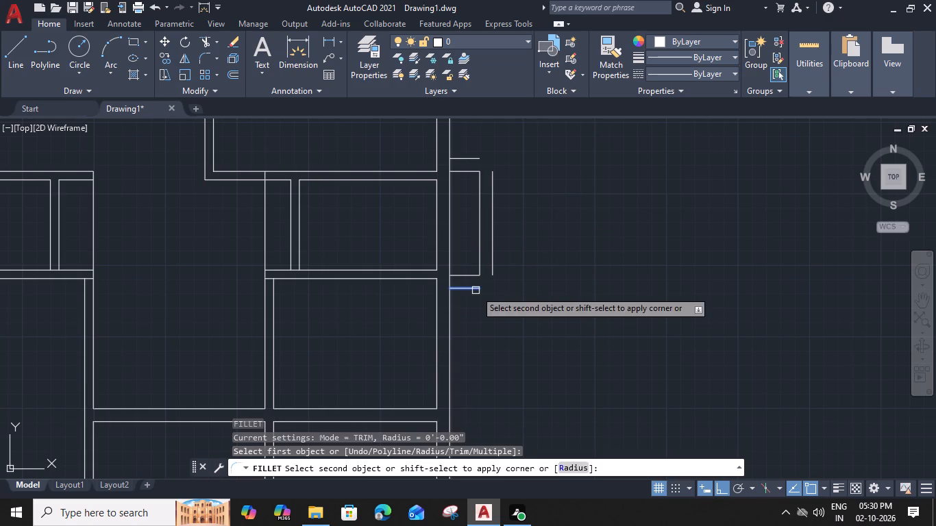
{"action": "left_click", "coordinate": [493, 262]}
{"action": "key", "text": "f"}
{"action": "key", "text": "space"}
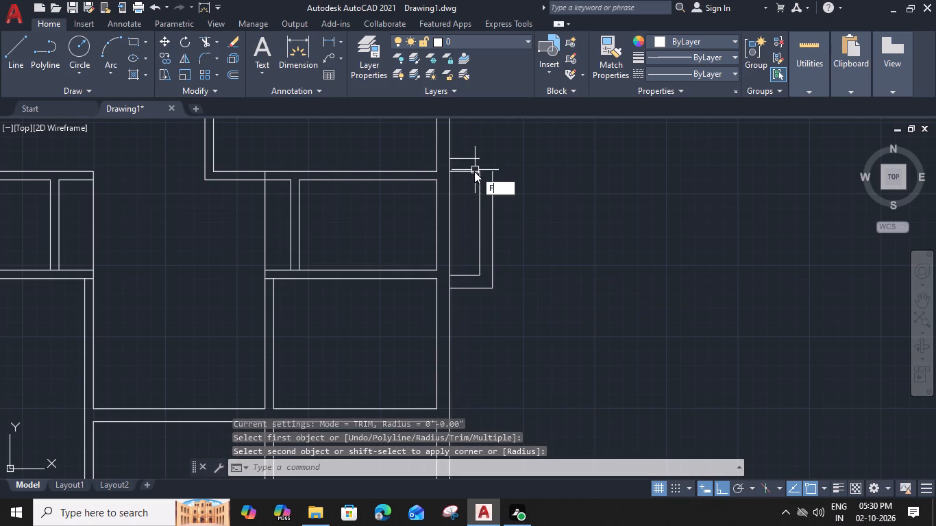
{"action": "left_click", "coordinate": [472, 160]}
{"action": "left_click", "coordinate": [495, 186]}
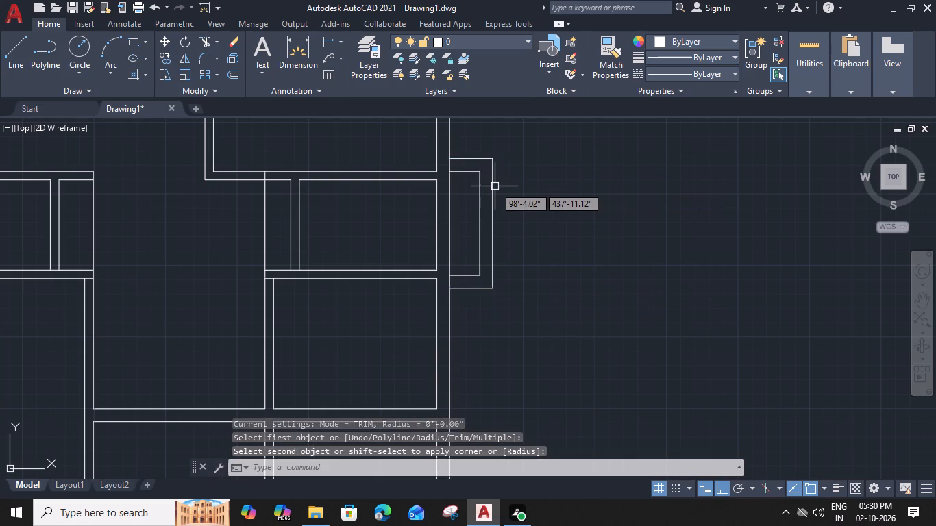
{"action": "key", "text": "Escape"}
Trim the unit's right wall outer line between the projection's double lines at its upper and lower ends.
{"action": "scroll", "coordinate": [496, 186], "scroll_direction": "down", "scroll_amount": 3}
{"action": "type", "text": "TR"}
{"action": "key", "text": "space"}
{"action": "scroll", "coordinate": [479, 187], "scroll_direction": "up", "scroll_amount": 3}
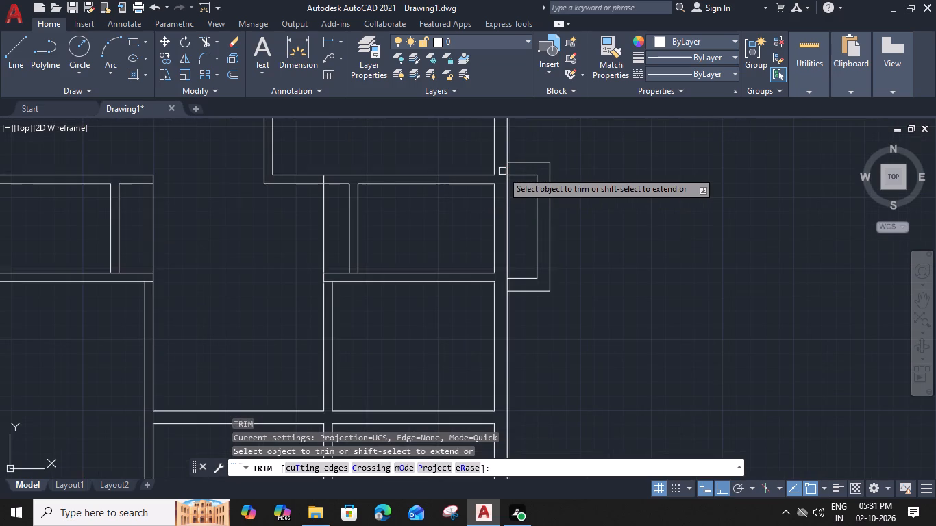
{"action": "left_click", "coordinate": [506, 171]}
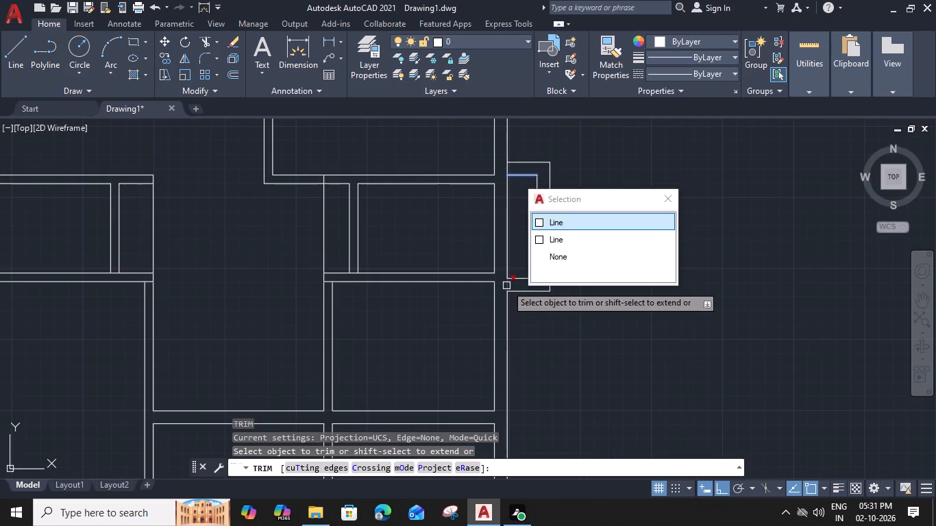
{"action": "left_click", "coordinate": [546, 234]}
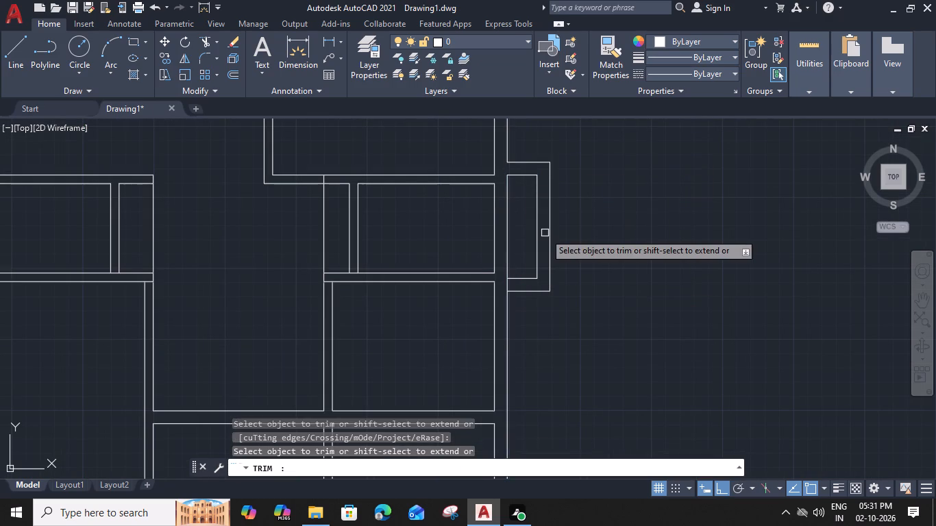
{"action": "left_click", "coordinate": [508, 286]}
{"action": "key", "text": "Escape"}
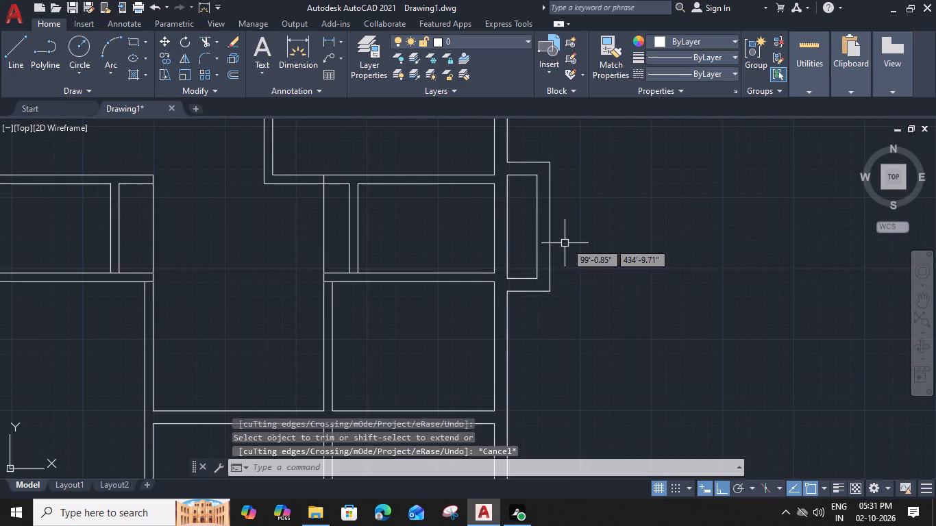
Offset the unit's right wall outer line above the projection 10'9" outward.
{"action": "scroll", "coordinate": [566, 242], "scroll_direction": "down", "scroll_amount": 2}
{"action": "middle_click_drag", "start_coordinate": [611, 242], "coordinate": [421, 250]}
{"action": "scroll", "coordinate": [421, 250], "scroll_direction": "down", "scroll_amount": 1}
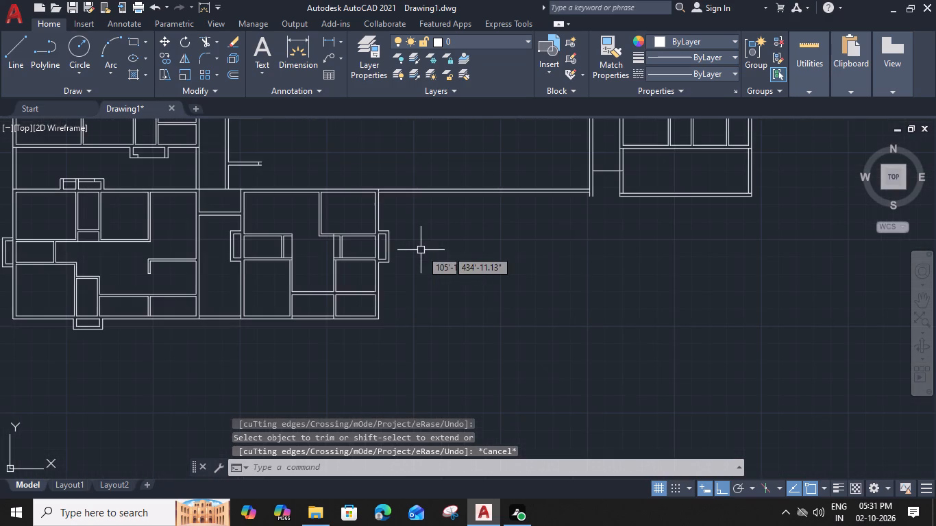
{"action": "middle_click_drag", "start_coordinate": [428, 244], "coordinate": [594, 240]}
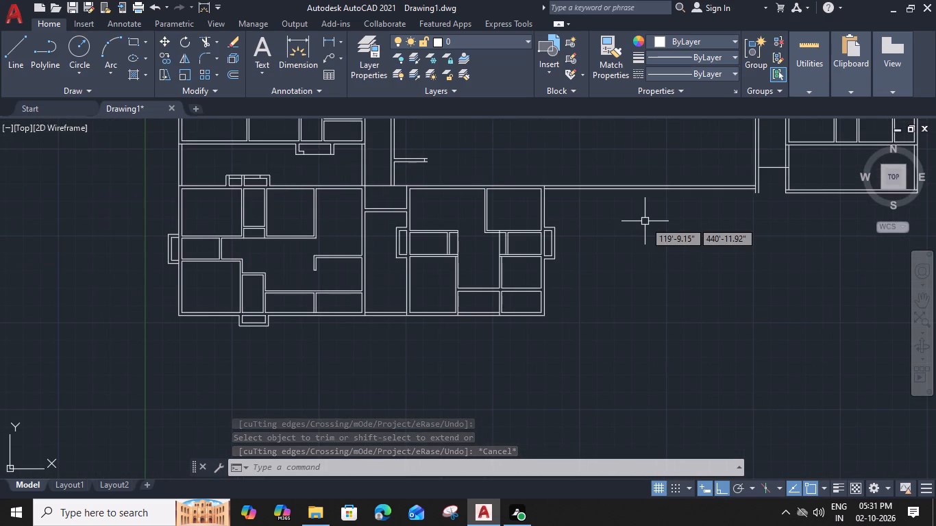
{"action": "scroll", "coordinate": [545, 208], "scroll_direction": "up", "scroll_amount": 1}
{"action": "left_click", "coordinate": [545, 208]}
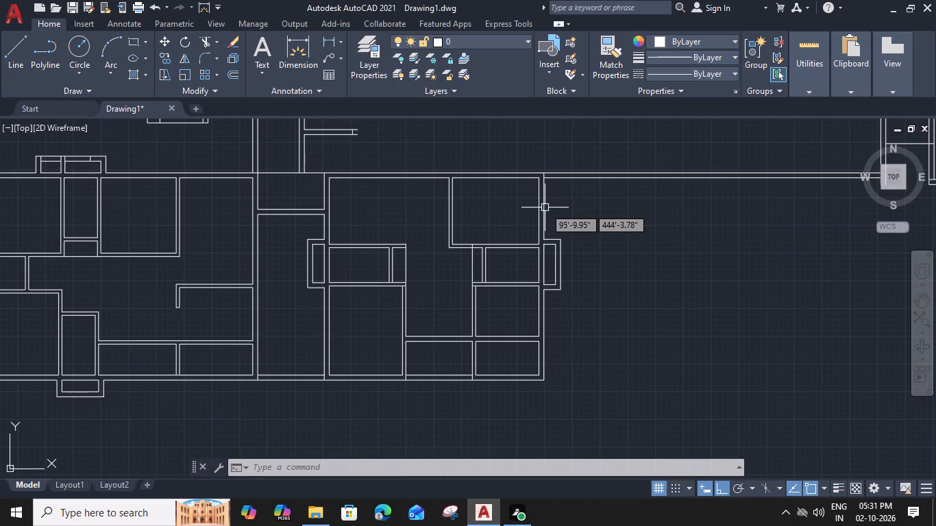
{"action": "type", "text": "O"}
{"action": "key", "text": "space"}
{"action": "type", "text": "10'9\""}
{"action": "key", "text": "Return"}
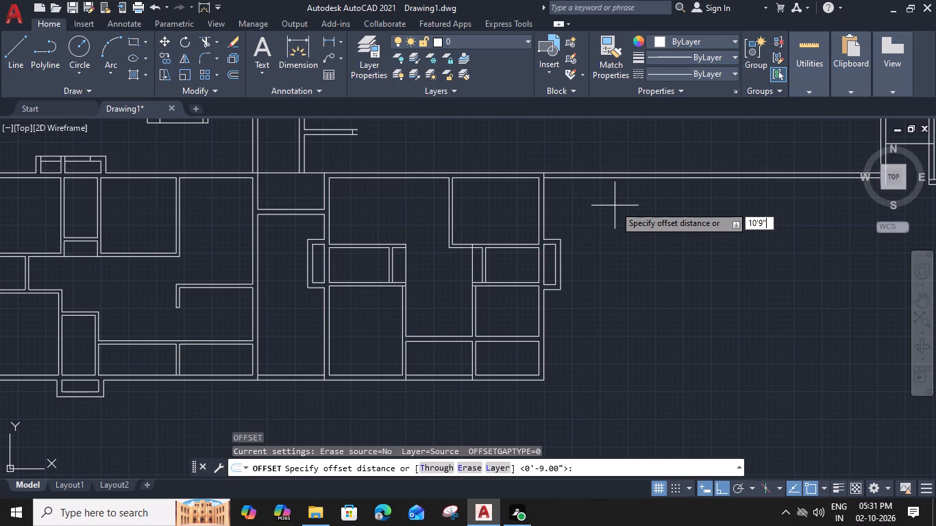
{"action": "left_click", "coordinate": [615, 205]}
{"action": "left_click", "coordinate": [615, 205]}
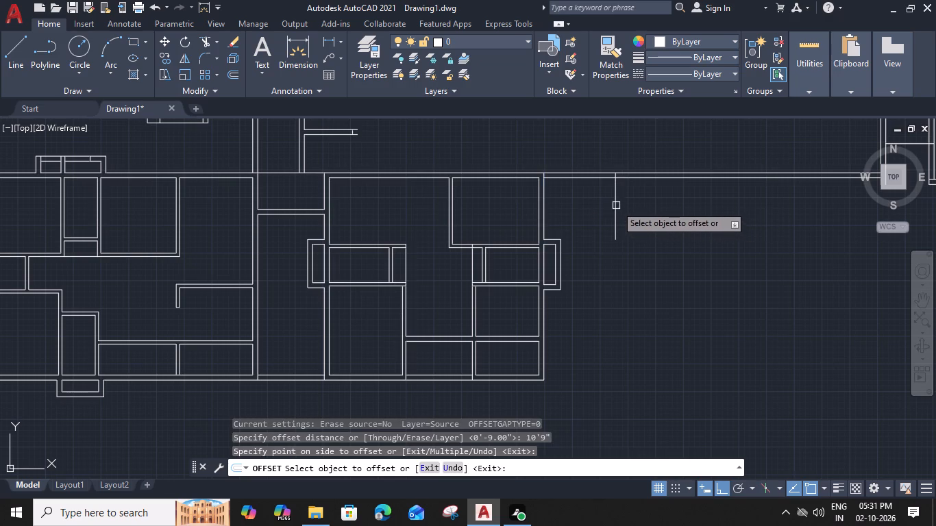
Offset the new vertical line a further 9" outward to make it a double-line wall.
{"action": "left_click", "coordinate": [616, 205]}
{"action": "type", "text": "9\""}
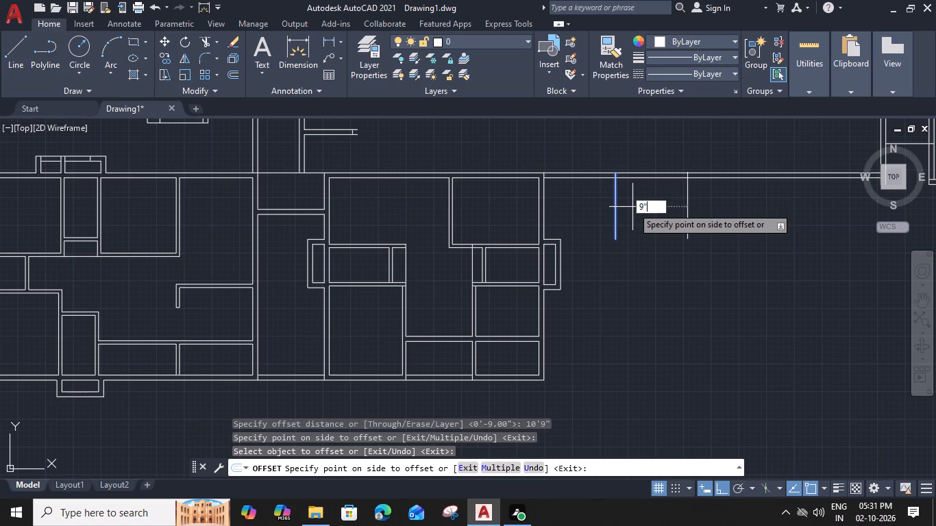
{"action": "key", "text": "Return"}
{"action": "key", "text": "Escape"}
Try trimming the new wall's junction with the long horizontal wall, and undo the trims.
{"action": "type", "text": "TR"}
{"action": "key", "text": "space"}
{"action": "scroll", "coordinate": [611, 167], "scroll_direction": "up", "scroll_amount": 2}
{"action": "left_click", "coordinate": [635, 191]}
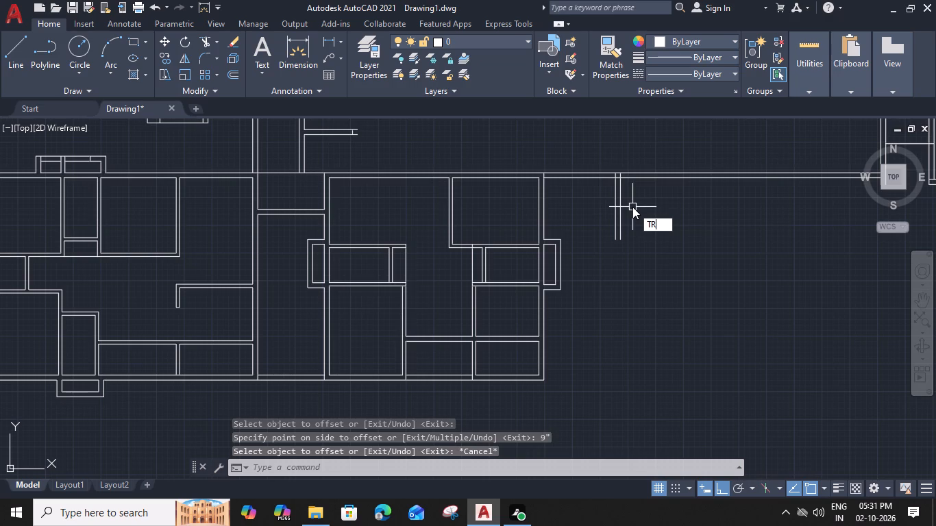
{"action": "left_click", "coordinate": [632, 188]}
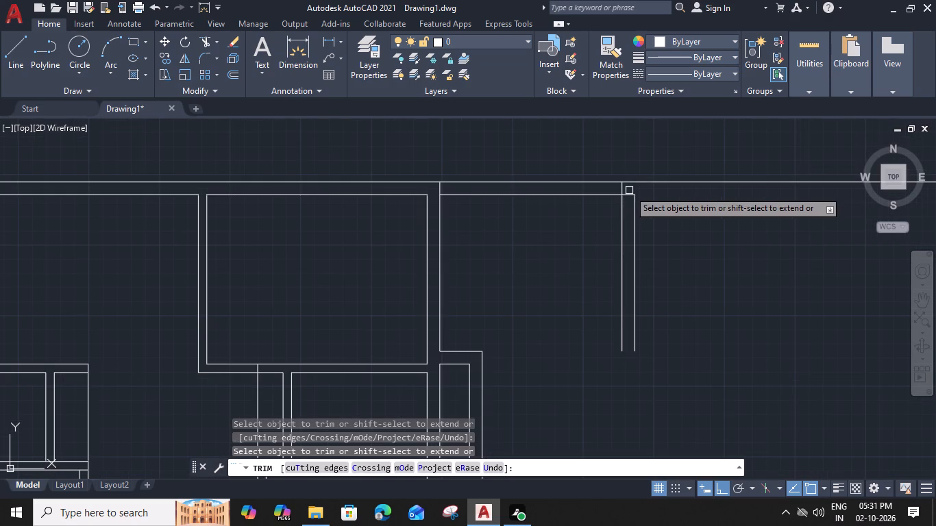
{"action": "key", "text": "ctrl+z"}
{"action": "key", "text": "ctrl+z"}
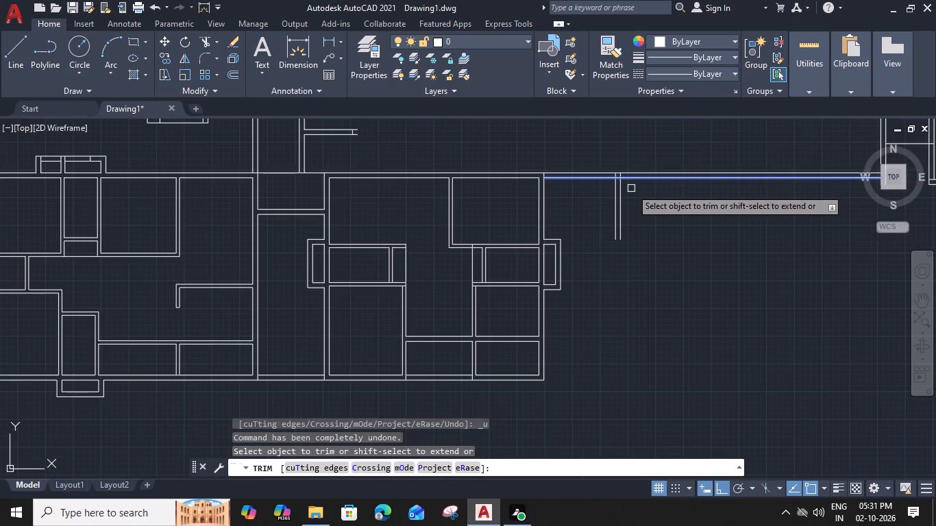
Trim the outer vertical line's upper stub and the long horizontal wall's lower line between the new wall's two lines.
{"action": "scroll", "coordinate": [619, 174], "scroll_direction": "up", "scroll_amount": 4}
{"action": "left_click", "coordinate": [626, 183]}
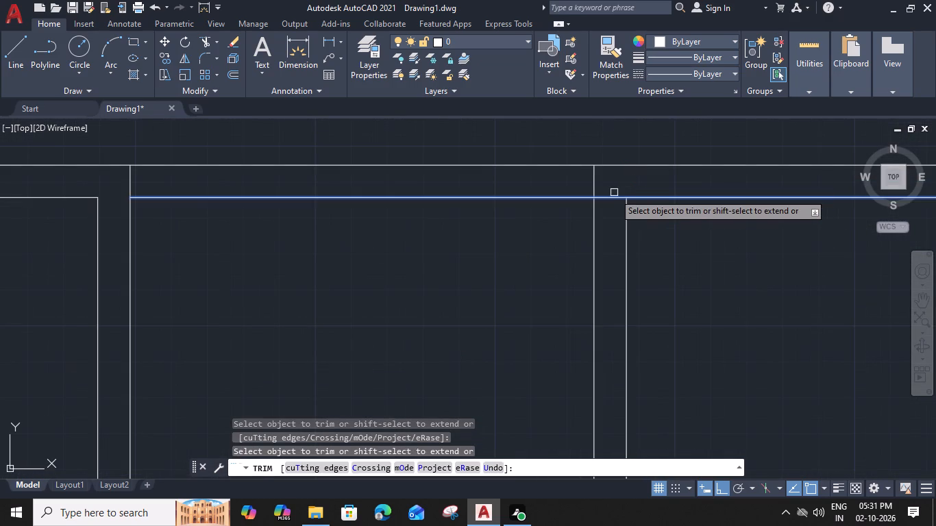
{"action": "left_click", "coordinate": [613, 199]}
{"action": "key", "text": "Escape"}
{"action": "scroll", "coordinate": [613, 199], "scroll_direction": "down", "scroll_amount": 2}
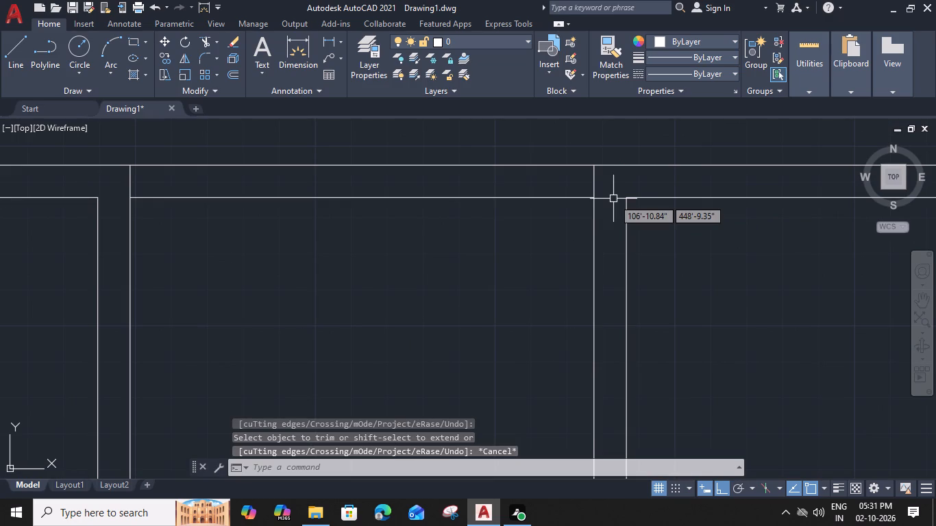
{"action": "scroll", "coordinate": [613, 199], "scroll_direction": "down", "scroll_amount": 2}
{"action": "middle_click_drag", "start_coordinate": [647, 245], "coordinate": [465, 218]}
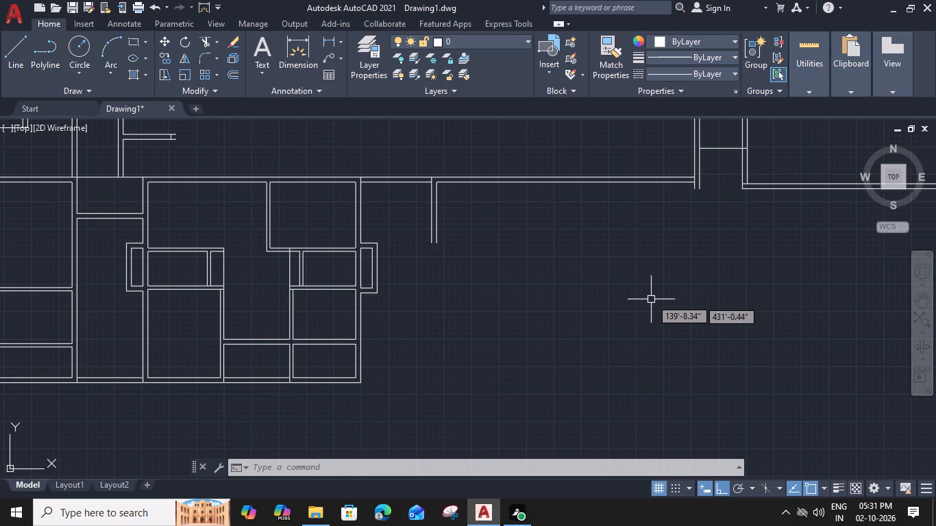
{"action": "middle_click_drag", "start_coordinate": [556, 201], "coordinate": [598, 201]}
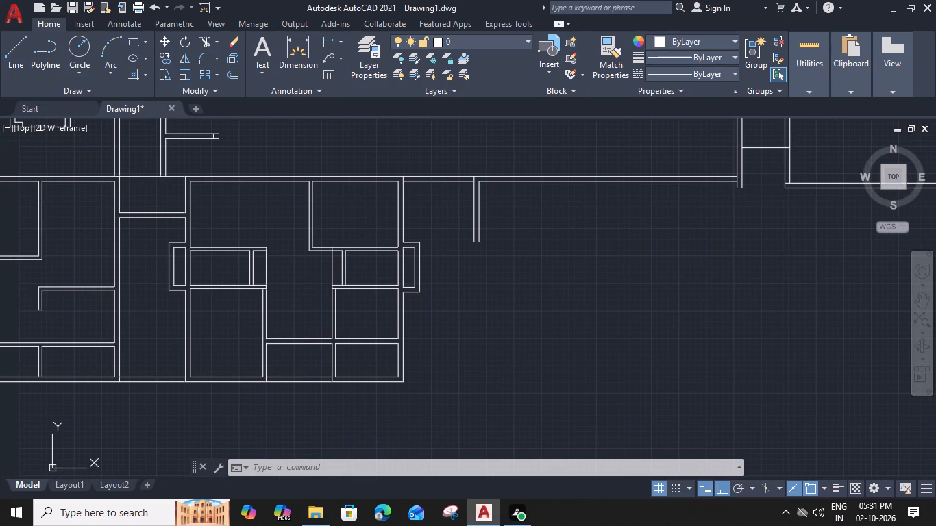
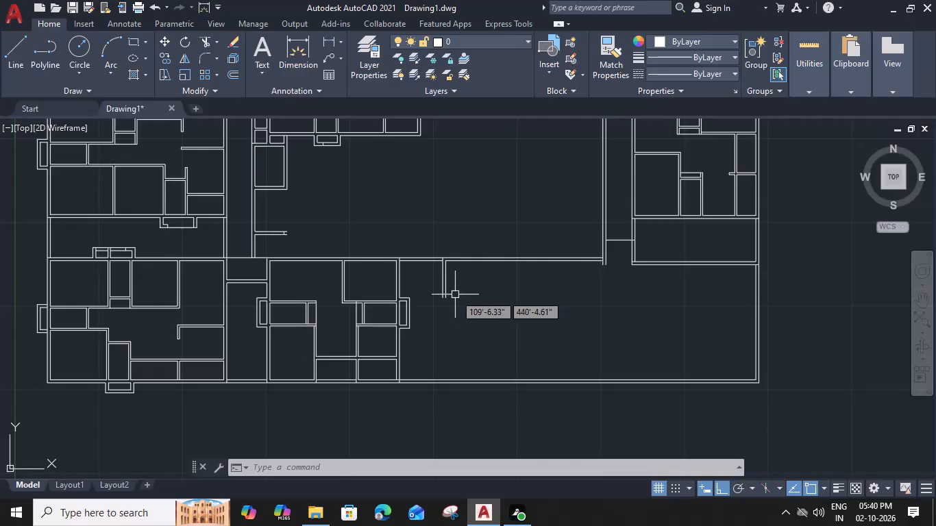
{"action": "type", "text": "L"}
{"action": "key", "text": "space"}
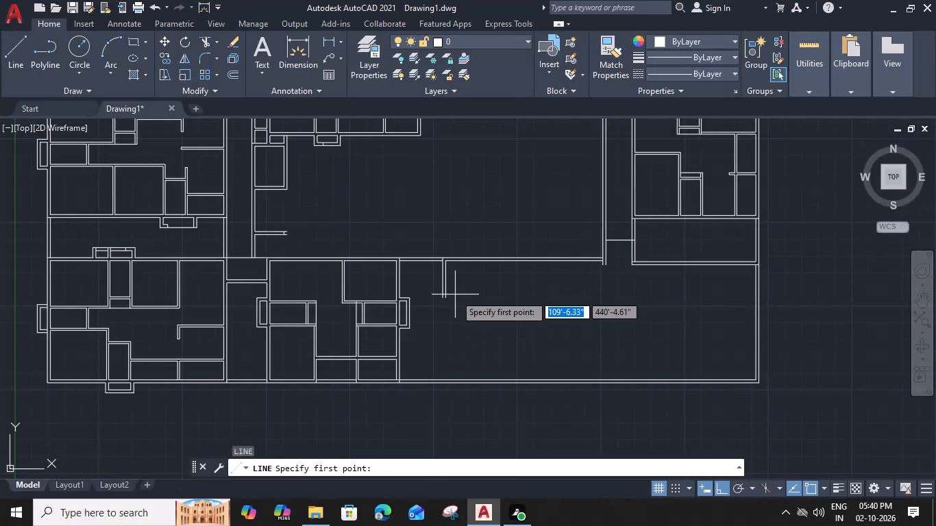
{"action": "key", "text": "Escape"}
Extend both lines of the new vertical wall down to the building's bottom wall.
{"action": "type", "text": "EX"}
{"action": "key", "text": "space"}
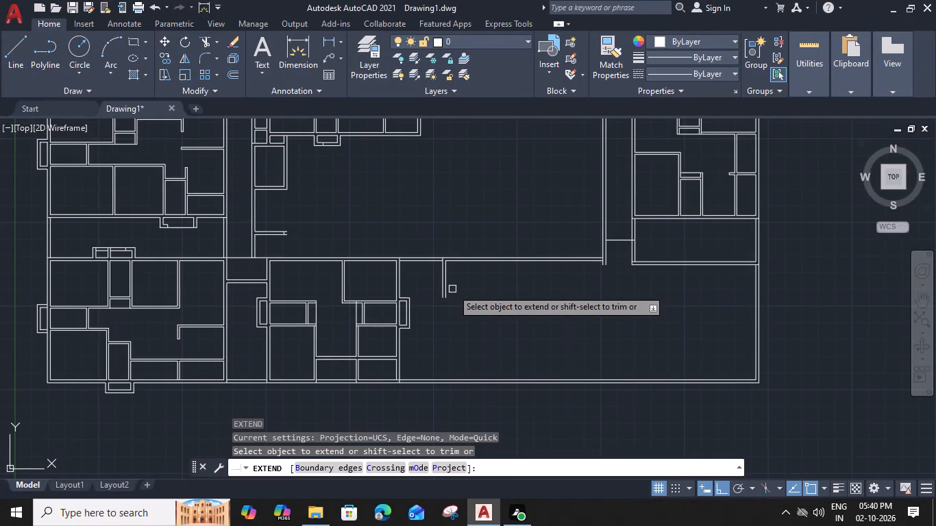
{"action": "left_click", "coordinate": [449, 286]}
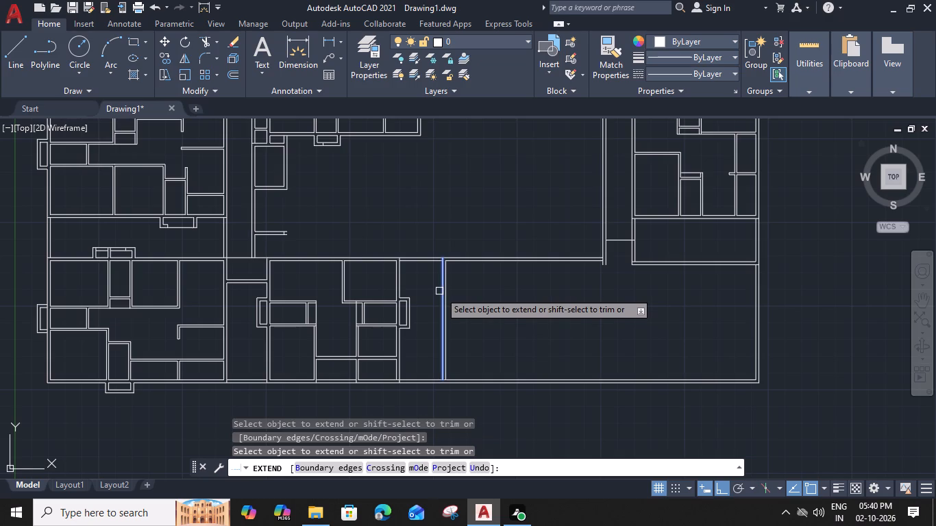
{"action": "left_click", "coordinate": [440, 292]}
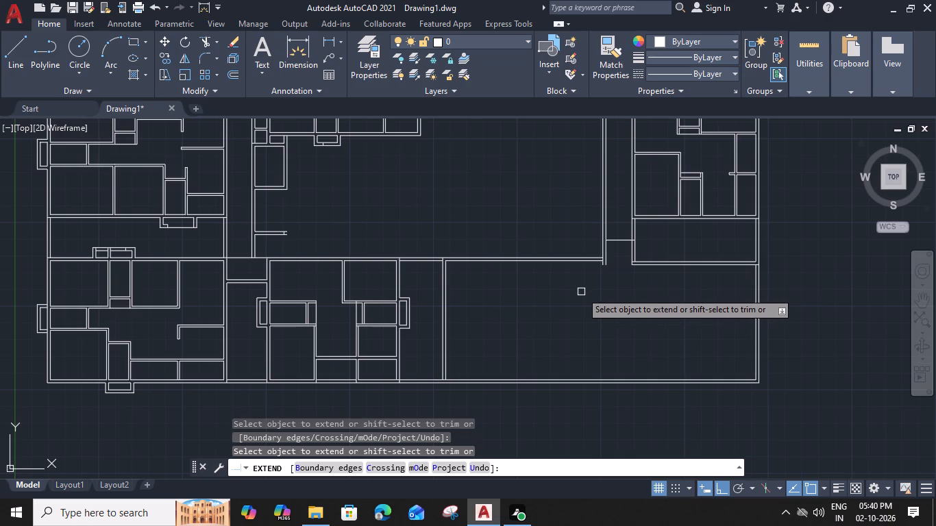
Extend the long horizontal wall's lower line to the corridor wall's outer line and trim both vertical stubs below that corner.
{"action": "scroll", "coordinate": [608, 269], "scroll_direction": "up", "scroll_amount": 2}
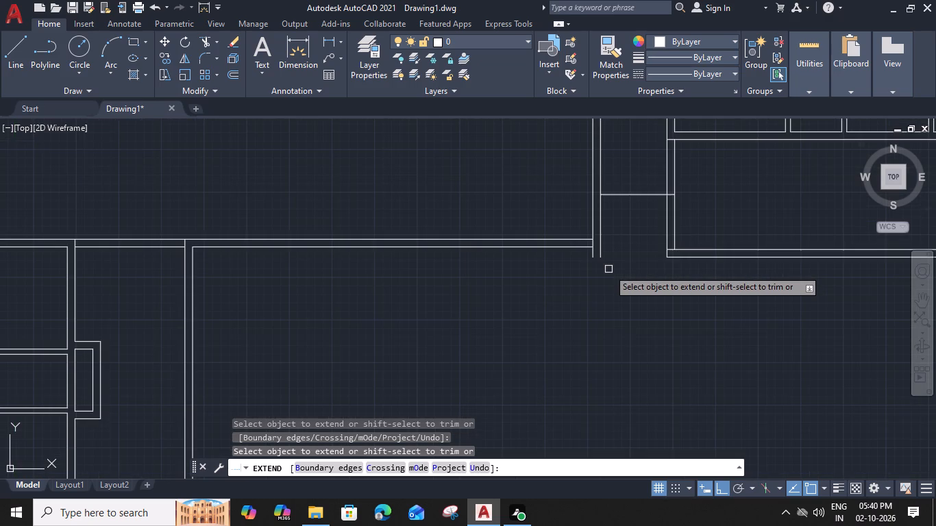
{"action": "left_click", "coordinate": [568, 248]}
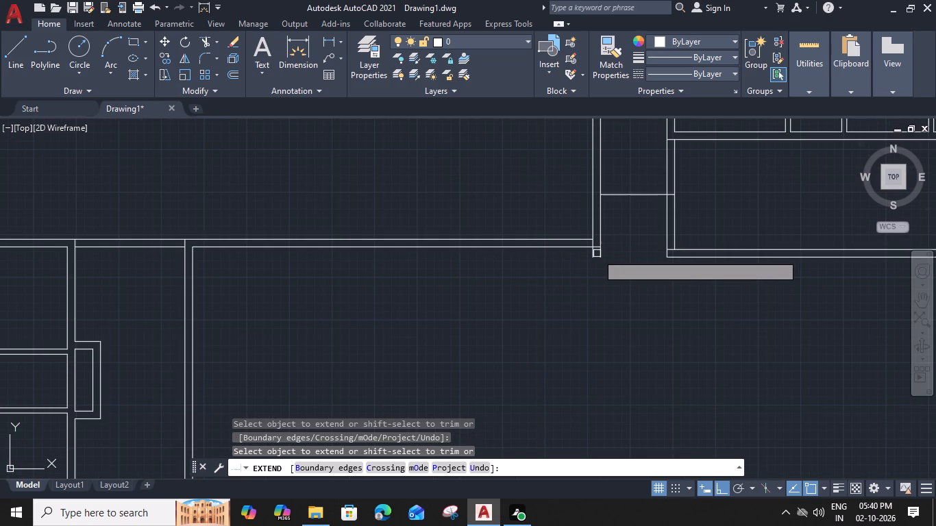
{"action": "left_click", "coordinate": [600, 253], "text": "shift"}
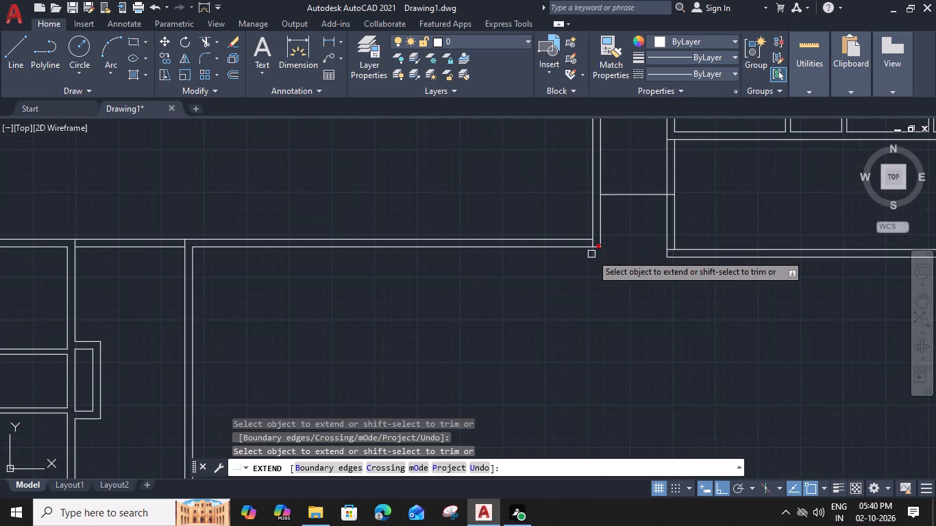
{"action": "left_click", "coordinate": [591, 254], "text": "shift"}
{"action": "key", "text": "Escape"}
Offset the new vertical wall's right line 18' into the adjoining unit.
{"action": "scroll", "coordinate": [554, 274], "scroll_direction": "down", "scroll_amount": 2}
{"action": "middle_click_drag", "start_coordinate": [552, 282], "coordinate": [555, 282]}
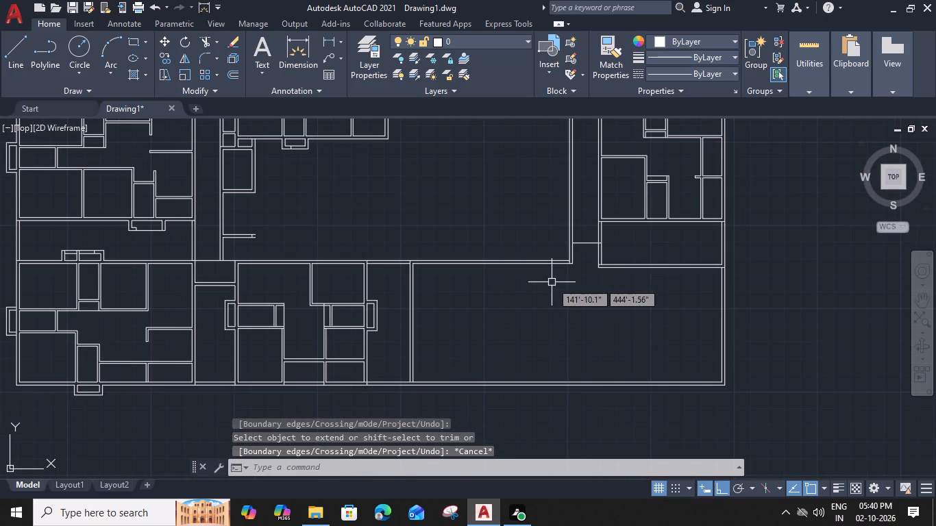
{"action": "middle_click_drag", "start_coordinate": [555, 282], "coordinate": [606, 267]}
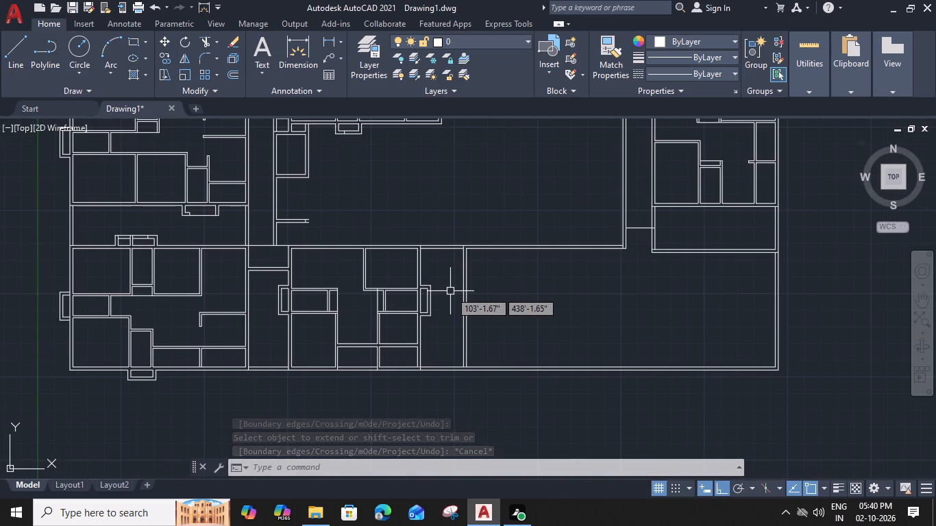
{"action": "scroll", "coordinate": [450, 291], "scroll_direction": "up", "scroll_amount": 2}
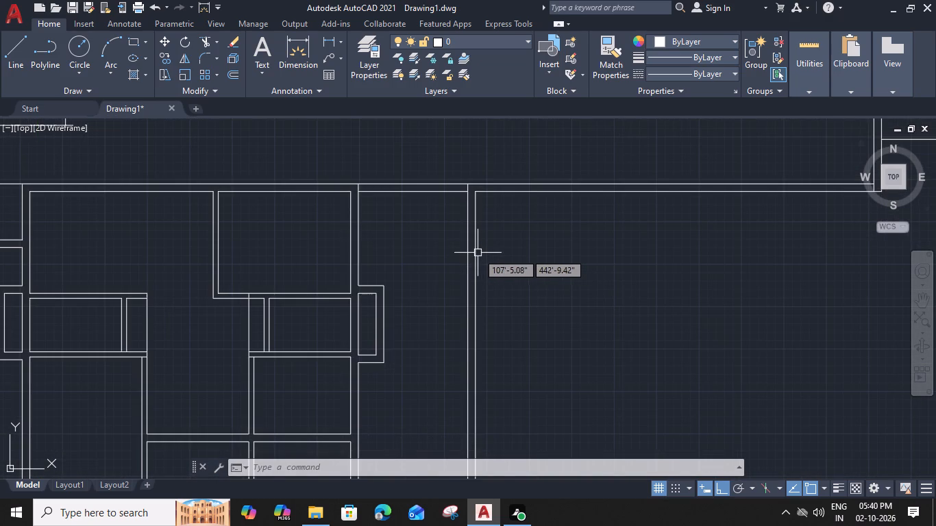
{"action": "left_click", "coordinate": [478, 253]}
{"action": "type", "text": "O"}
{"action": "key", "text": "space"}
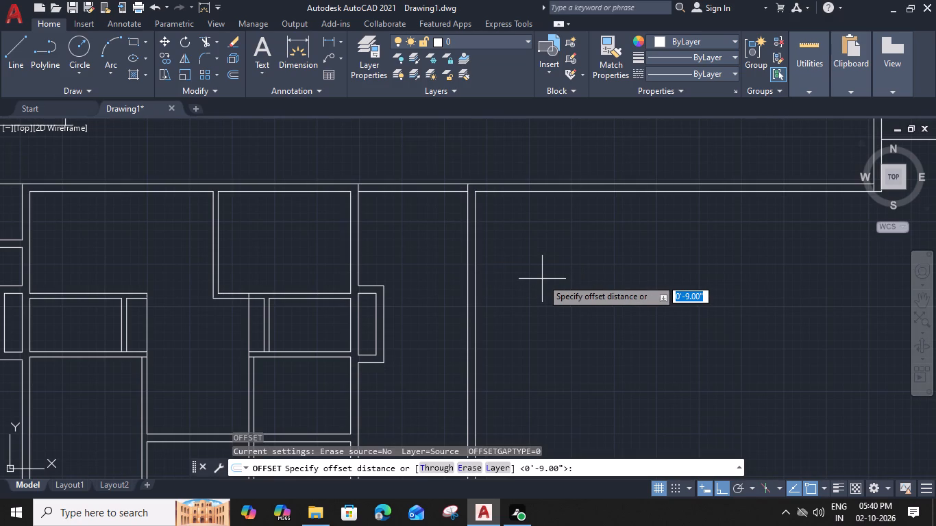
{"action": "key", "text": "1"}
{"action": "type", "text": "8'"}
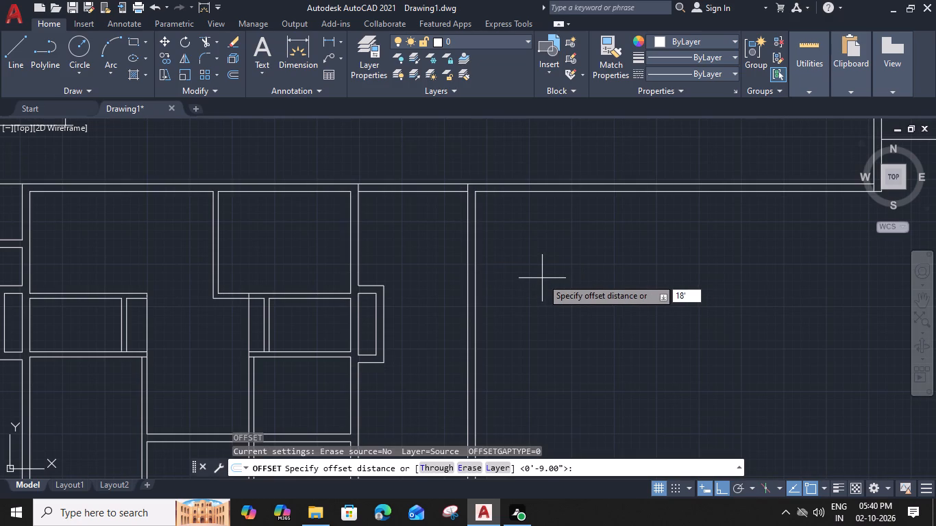
{"action": "key", "text": "space"}
{"action": "left_click", "coordinate": [542, 278]}
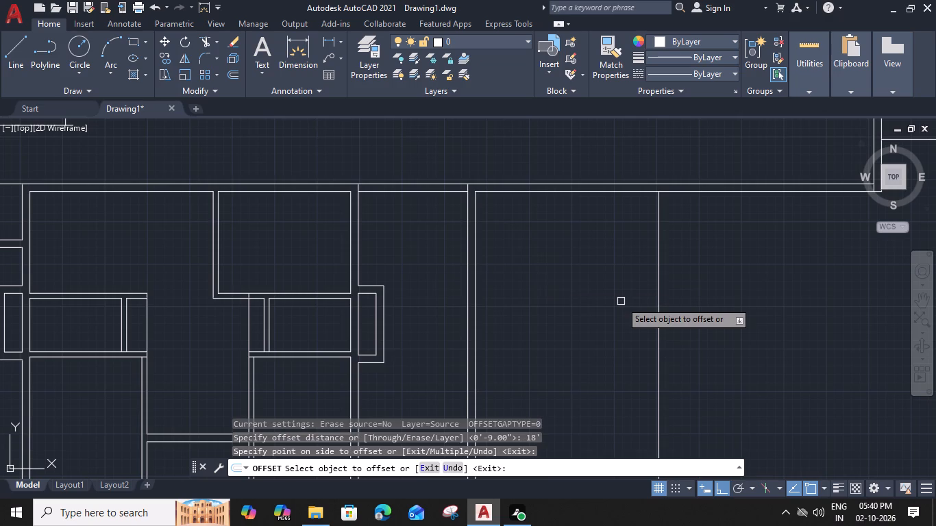
Offset the new vertical partition line a further 6" to the right to make it a double-line partition.
{"action": "left_click", "coordinate": [661, 284]}
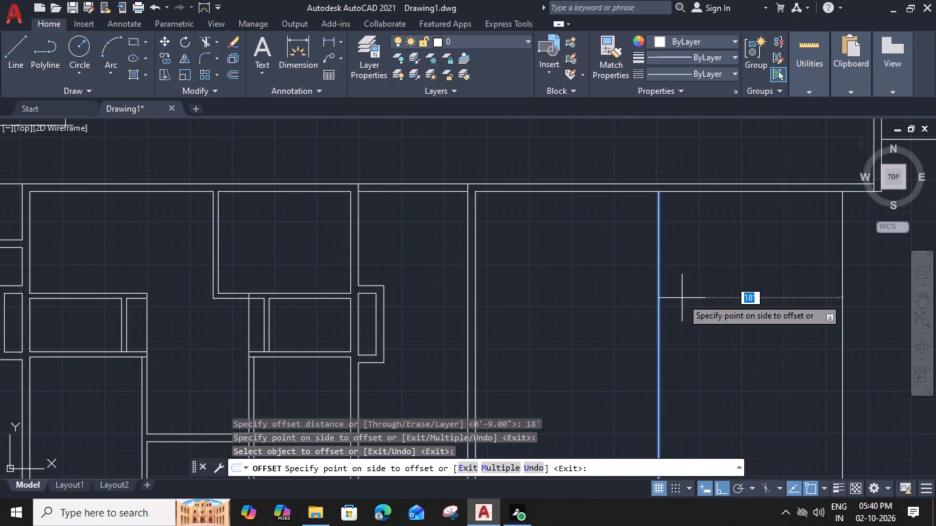
{"action": "key", "text": "6"}
{"action": "key", "text": "shift+quotedbl"}
{"action": "key", "text": "Return"}
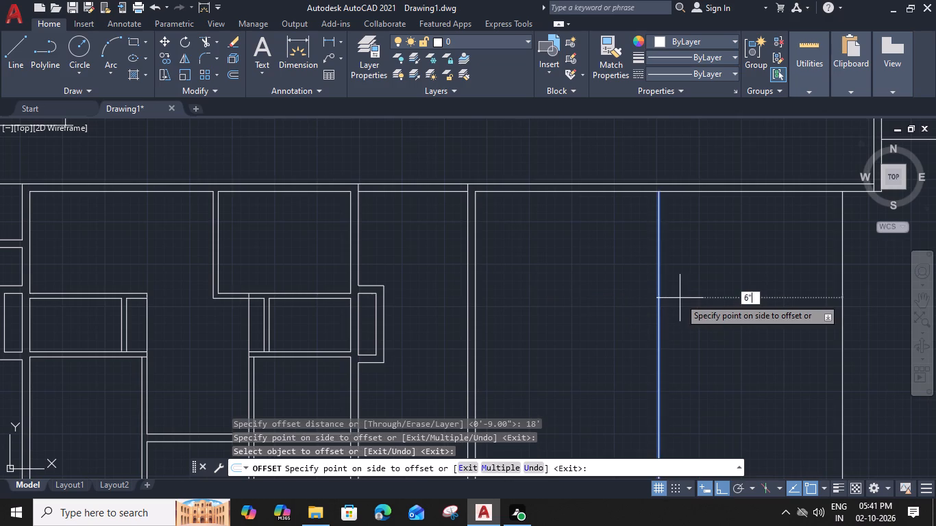
Offset the long horizontal wall's lower line 10' downward across the adjoining unit.
{"action": "middle_click_drag", "start_coordinate": [679, 298], "coordinate": [591, 284]}
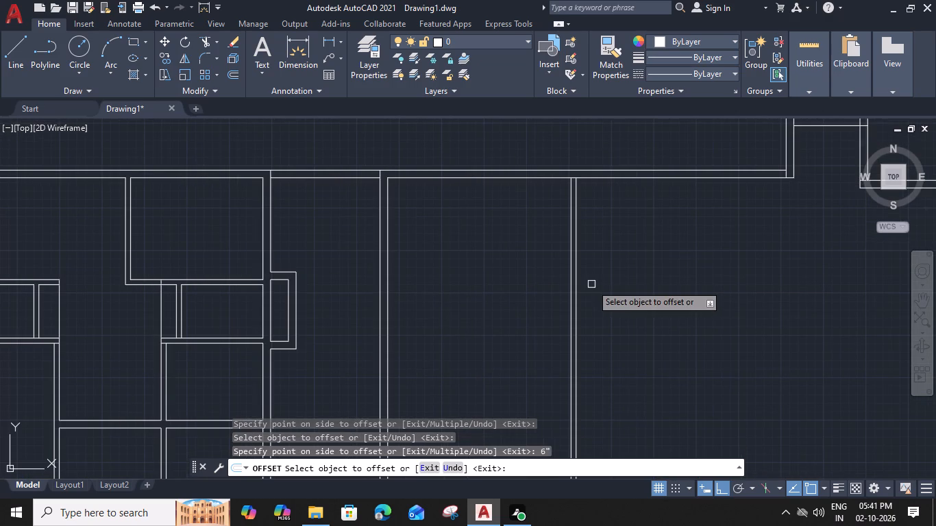
{"action": "left_click", "coordinate": [643, 181]}
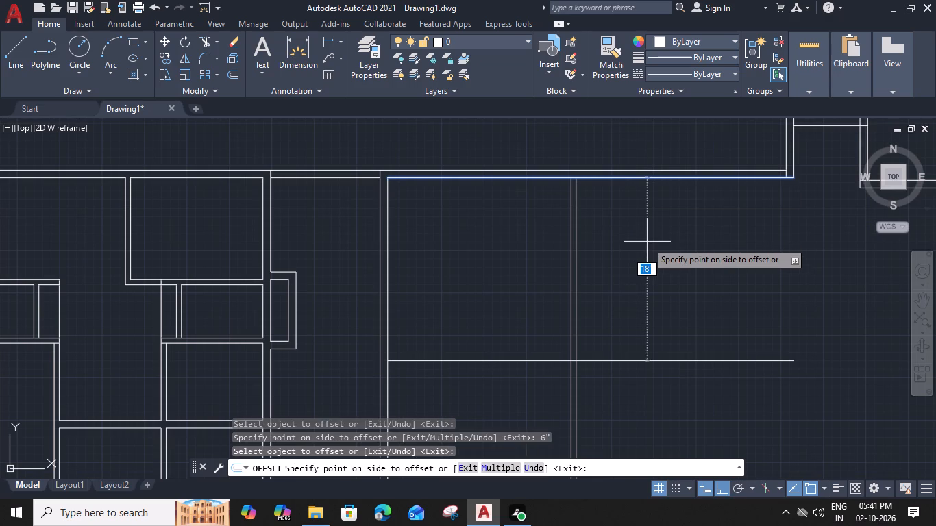
{"action": "type", "text": "10'"}
{"action": "key", "text": "space"}
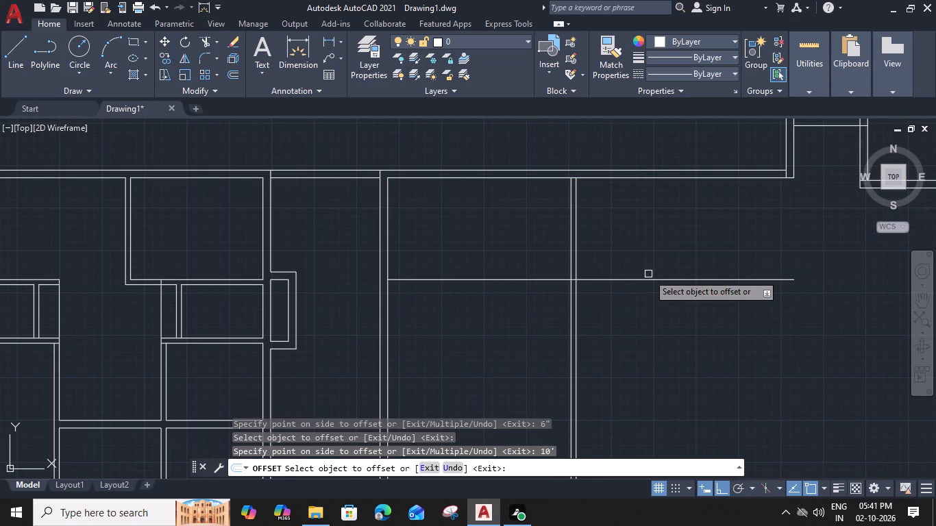
Offset the new horizontal line a further 6" downward to make it a double-line partition.
{"action": "left_click", "coordinate": [650, 279]}
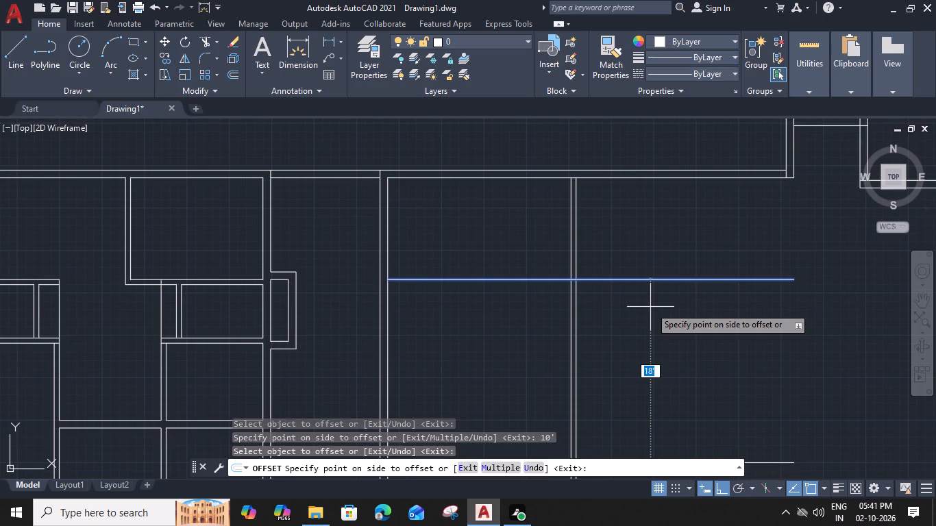
{"action": "key", "text": "6"}
{"action": "key", "text": "shift+quotedbl"}
{"action": "key", "text": "Return"}
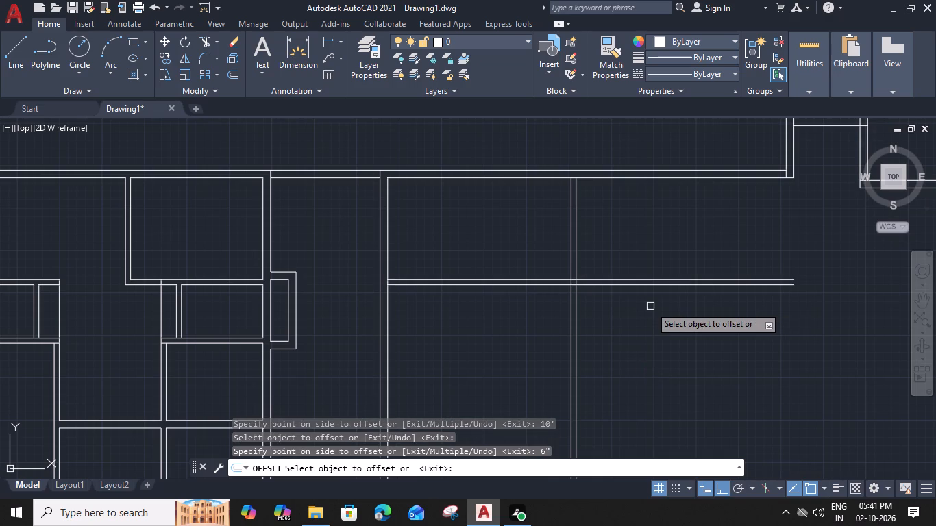
Offset the vertical partition's right line 13' to the right for the second room's far wall.
{"action": "middle_click_drag", "start_coordinate": [649, 305], "coordinate": [546, 277]}
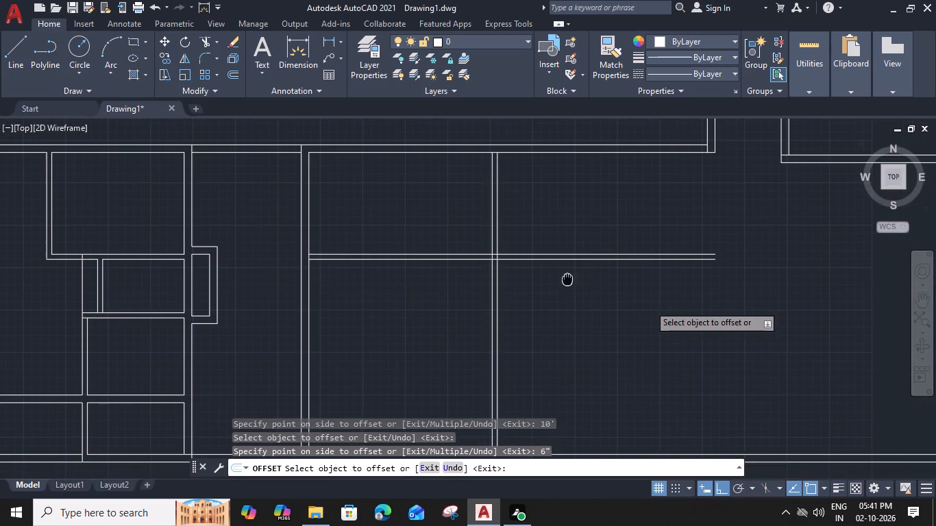
{"action": "left_click", "coordinate": [475, 191]}
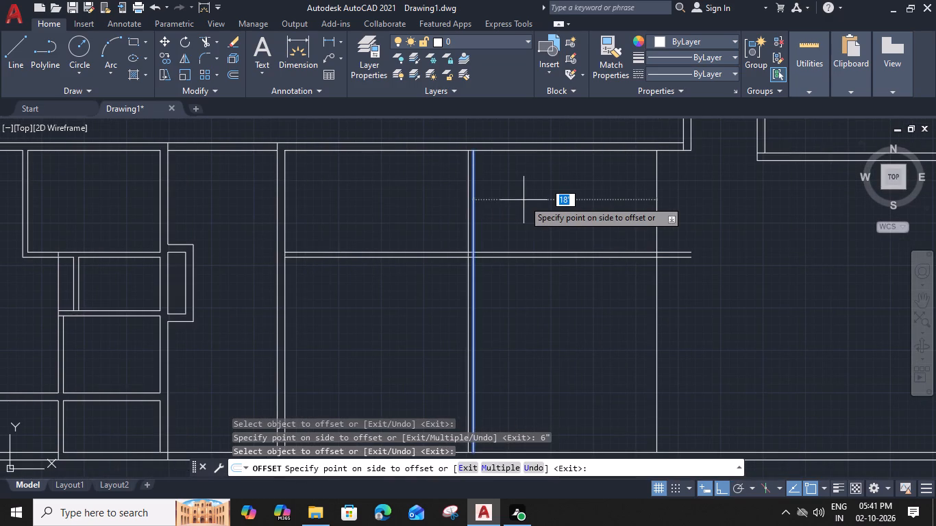
{"action": "key", "text": "1"}
{"action": "key", "text": "3"}
{"action": "key", "text": "apostrophe"}
{"action": "key", "text": "space"}
Offset the far wall's new line a further 9" outward to make it a double-line wall.
{"action": "left_click", "coordinate": [605, 200]}
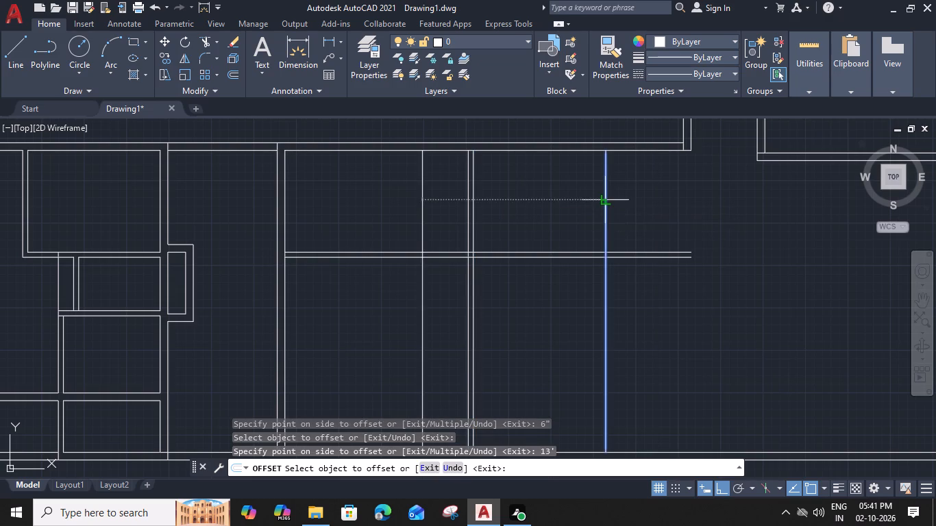
{"action": "type", "text": "9\""}
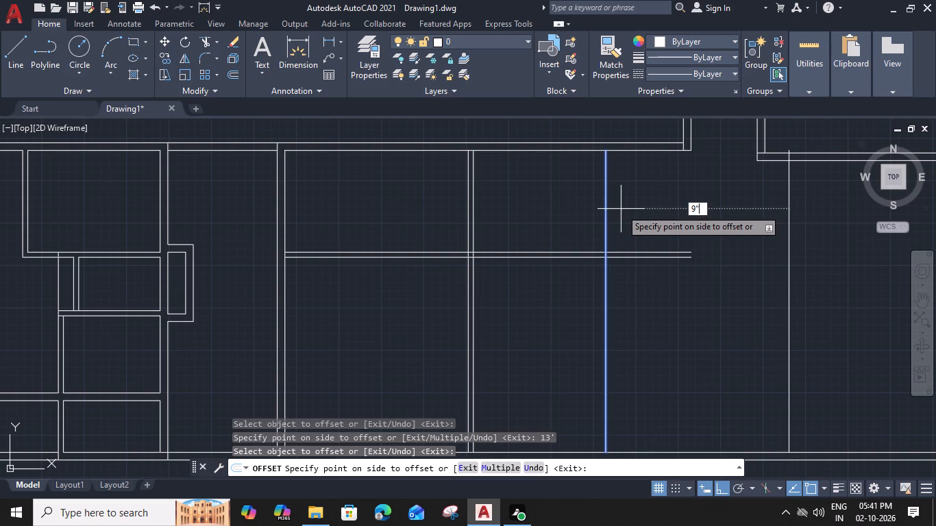
{"action": "key", "text": "Return"}
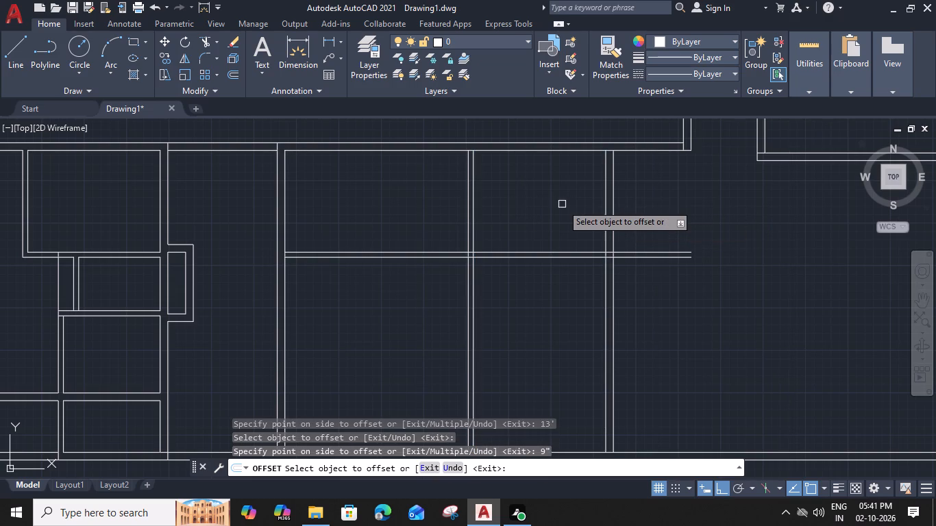
{"action": "key", "text": "Escape"}
Extend the far wall's outer line to the long horizontal wall's upper line and trim that wall's lower line between the far wall's lines.
{"action": "type", "text": "TR"}
{"action": "key", "text": "space"}
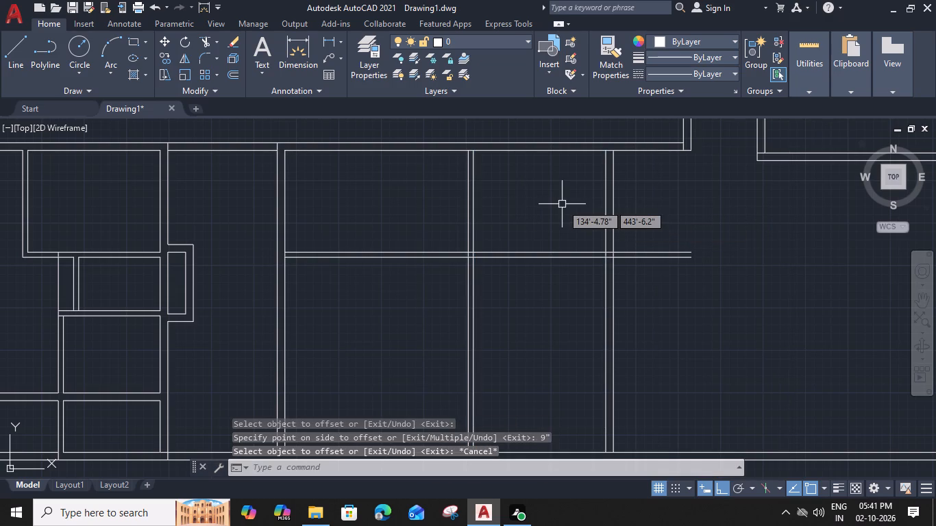
{"action": "left_click", "coordinate": [615, 211], "text": "shift"}
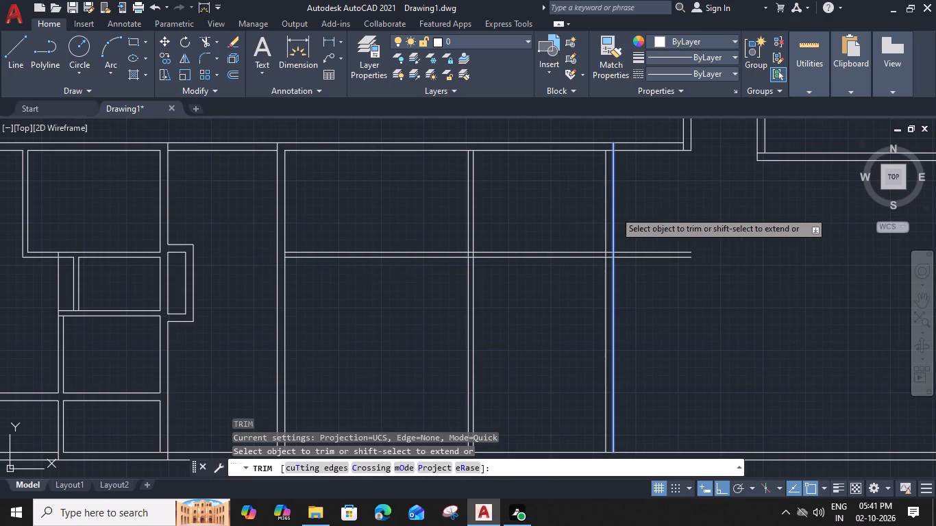
{"action": "scroll", "coordinate": [606, 151], "scroll_direction": "up", "scroll_amount": 2}
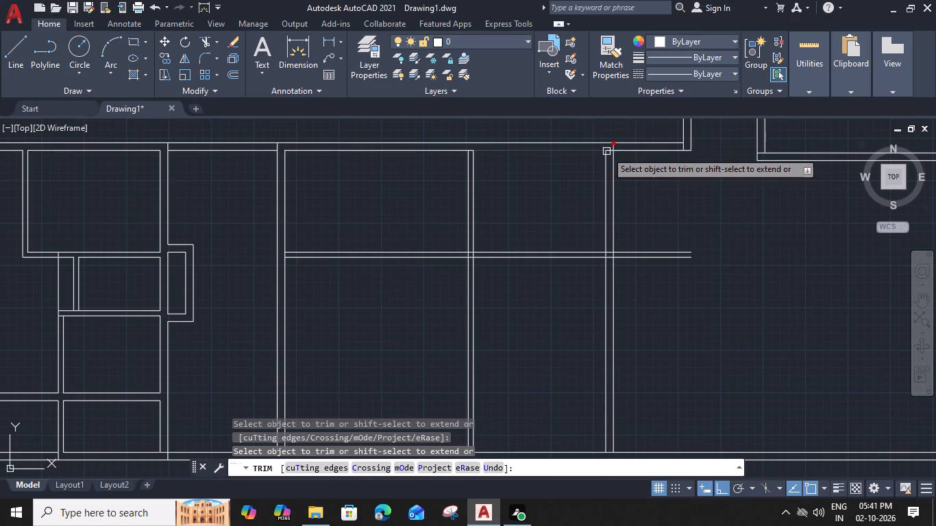
{"action": "left_click", "coordinate": [613, 145]}
Trim the horizontal partition beyond the far wall, then its upper line inside the wall and the wall's inner line between the partition lines.
{"action": "scroll", "coordinate": [677, 360], "scroll_direction": "down", "scroll_amount": 1}
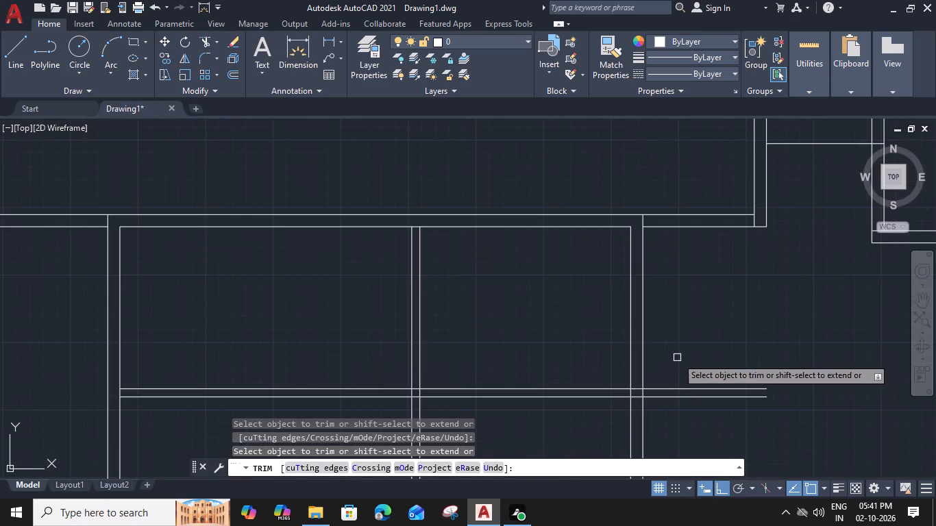
{"action": "middle_click_drag", "start_coordinate": [677, 357], "coordinate": [677, 273]}
{"action": "left_click", "coordinate": [677, 273]}
{"action": "left_click", "coordinate": [692, 333]}
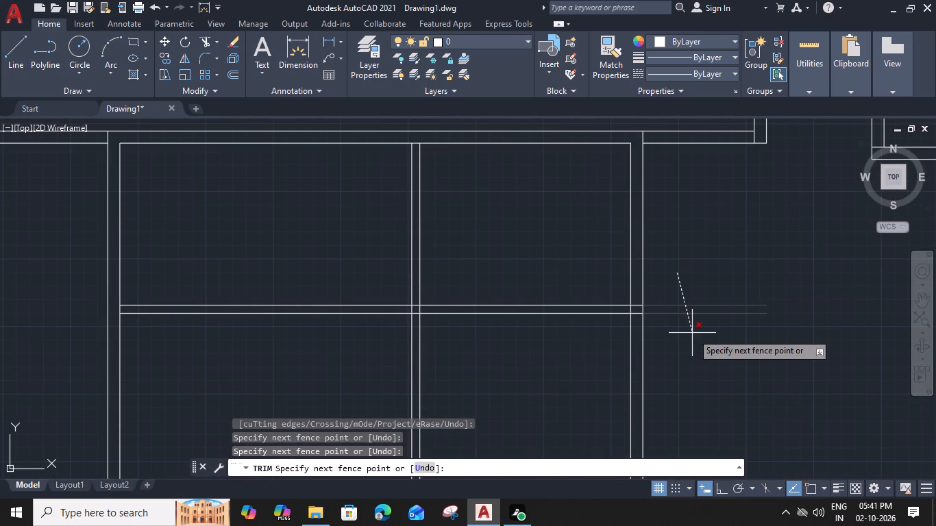
{"action": "scroll", "coordinate": [658, 310], "scroll_direction": "up", "scroll_amount": 2}
{"action": "left_click", "coordinate": [608, 295]}
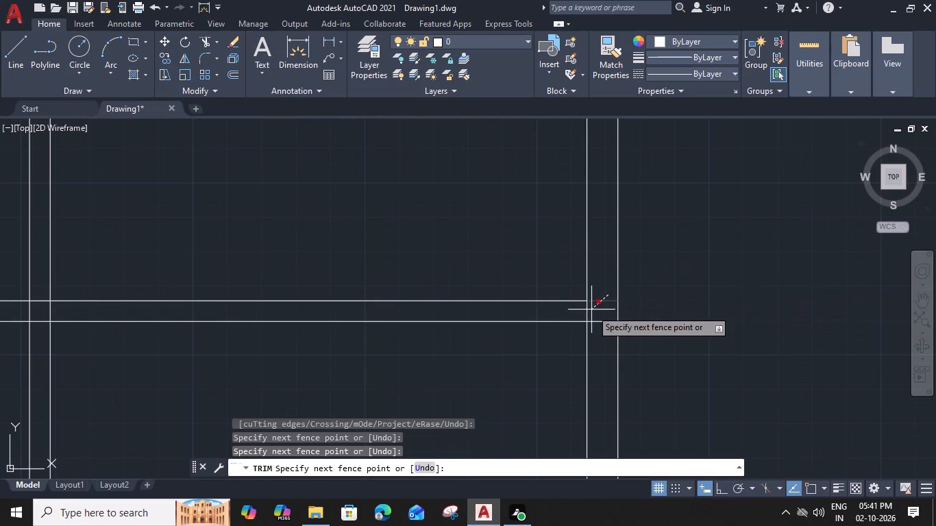
{"action": "left_click", "coordinate": [582, 311]}
Trim away both lines of the vertical partition below the horizontal partition.
{"action": "scroll", "coordinate": [584, 310], "scroll_direction": "down", "scroll_amount": 2}
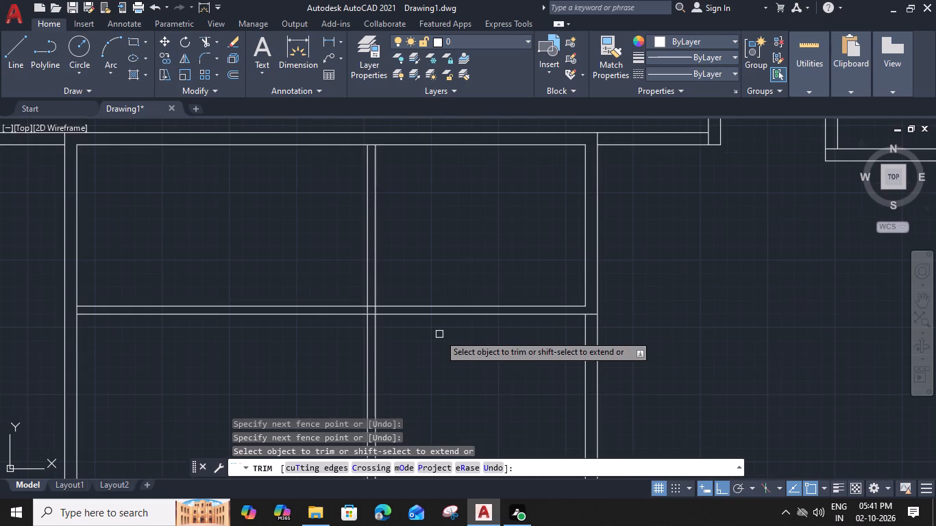
{"action": "scroll", "coordinate": [439, 334], "scroll_direction": "down", "scroll_amount": 1}
{"action": "middle_click_drag", "start_coordinate": [442, 335], "coordinate": [640, 314]}
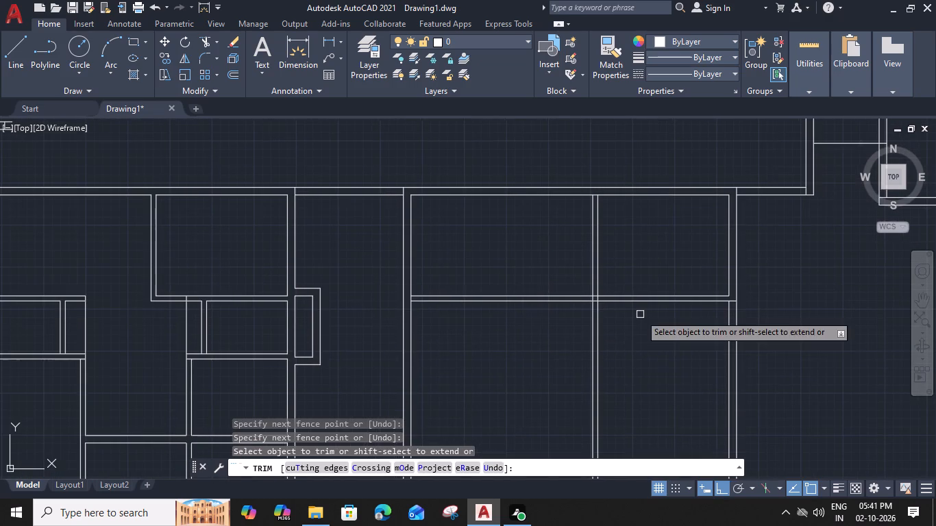
{"action": "left_click", "coordinate": [631, 338]}
{"action": "left_click", "coordinate": [574, 334]}
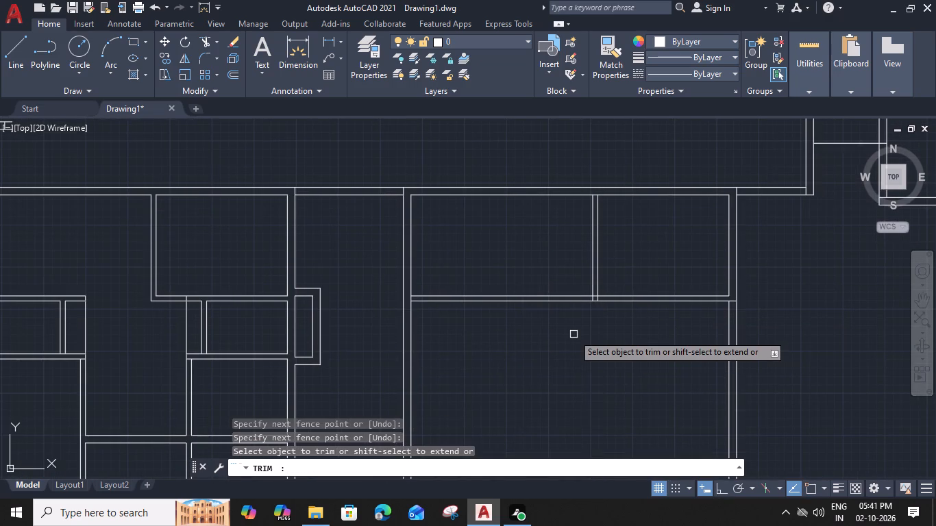
Trim the lines crossing inside the horizontal partition's junctions with the vertical partition and with the unit's left wall.
{"action": "scroll", "coordinate": [594, 286], "scroll_direction": "up", "scroll_amount": 3}
{"action": "left_click", "coordinate": [597, 326]}
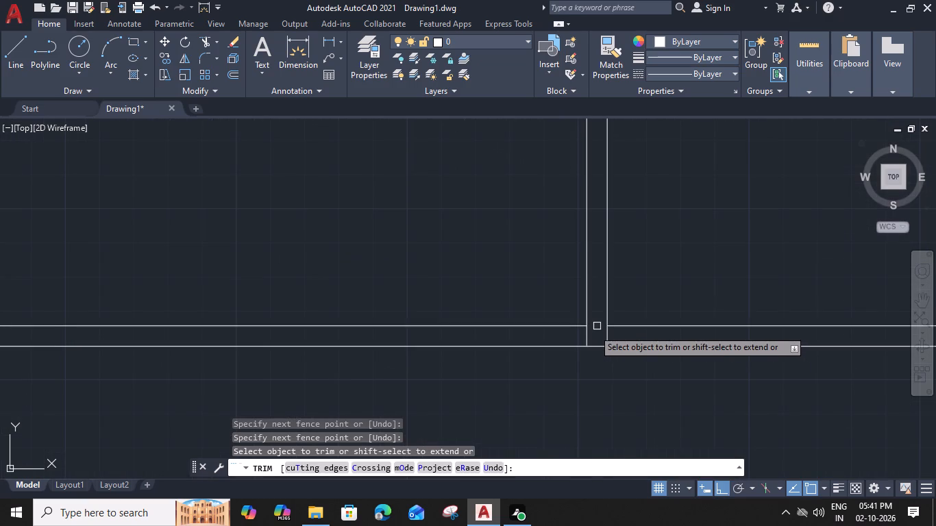
{"action": "left_click", "coordinate": [586, 337]}
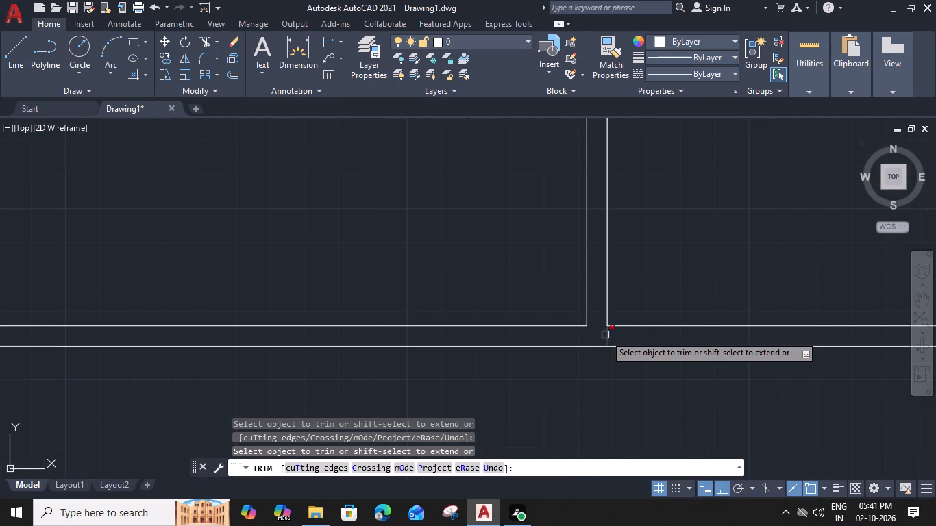
{"action": "left_click", "coordinate": [606, 335]}
{"action": "scroll", "coordinate": [606, 335], "scroll_direction": "down", "scroll_amount": 2}
{"action": "middle_click_drag", "start_coordinate": [415, 325], "coordinate": [663, 271]}
{"action": "scroll", "coordinate": [550, 281], "scroll_direction": "up", "scroll_amount": 2}
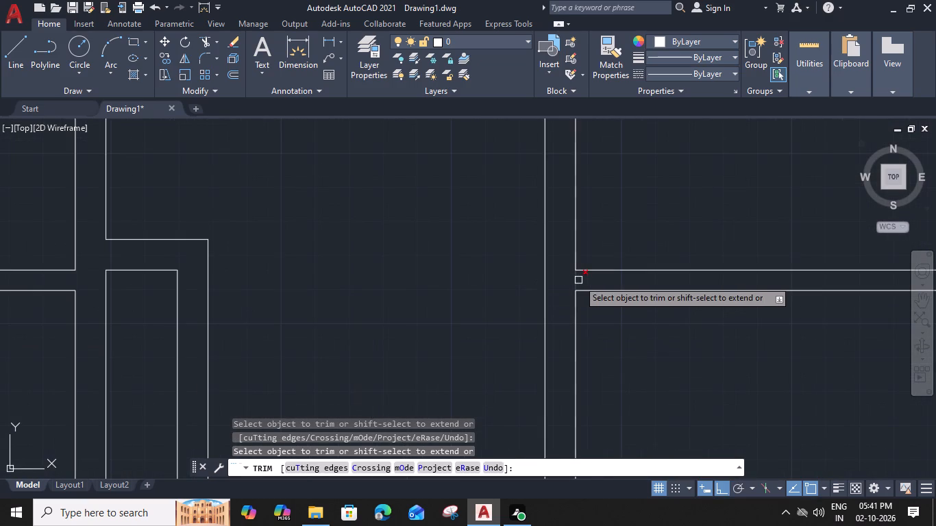
{"action": "left_click", "coordinate": [578, 280]}
Trim the top wall's lower line between the vertical partition's lines and the horizontal partition's lower line inside the far wall.
{"action": "scroll", "coordinate": [578, 280], "scroll_direction": "down", "scroll_amount": 2}
{"action": "middle_click_drag", "start_coordinate": [759, 275], "coordinate": [360, 371]}
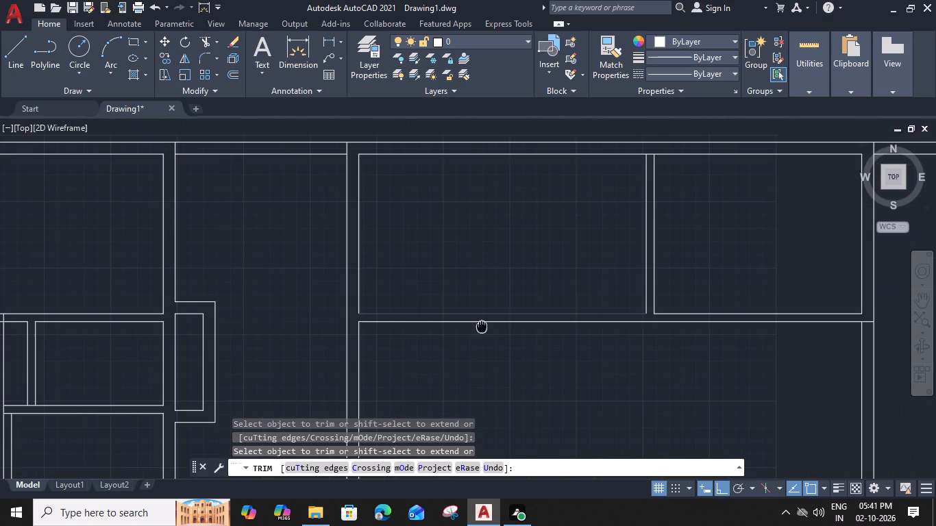
{"action": "scroll", "coordinate": [468, 205], "scroll_direction": "up", "scroll_amount": 2}
{"action": "left_click", "coordinate": [473, 227]}
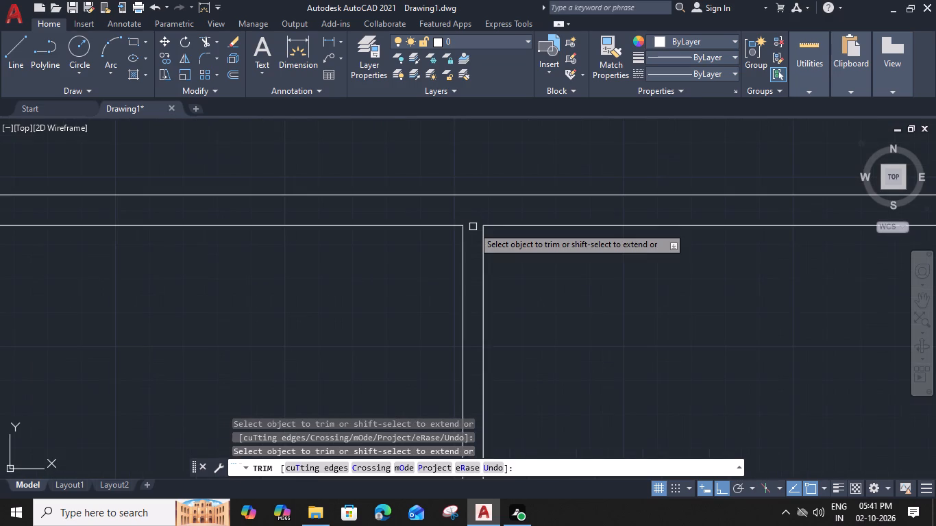
{"action": "scroll", "coordinate": [473, 227], "scroll_direction": "down", "scroll_amount": 2}
{"action": "middle_click_drag", "start_coordinate": [539, 305], "coordinate": [513, 236]}
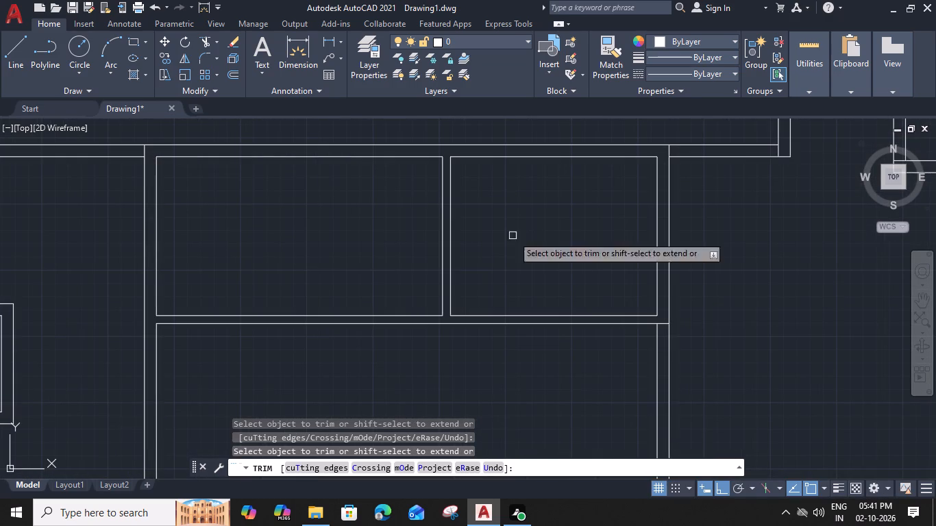
{"action": "scroll", "coordinate": [667, 328], "scroll_direction": "up", "scroll_amount": 1}
{"action": "left_click", "coordinate": [660, 324]}
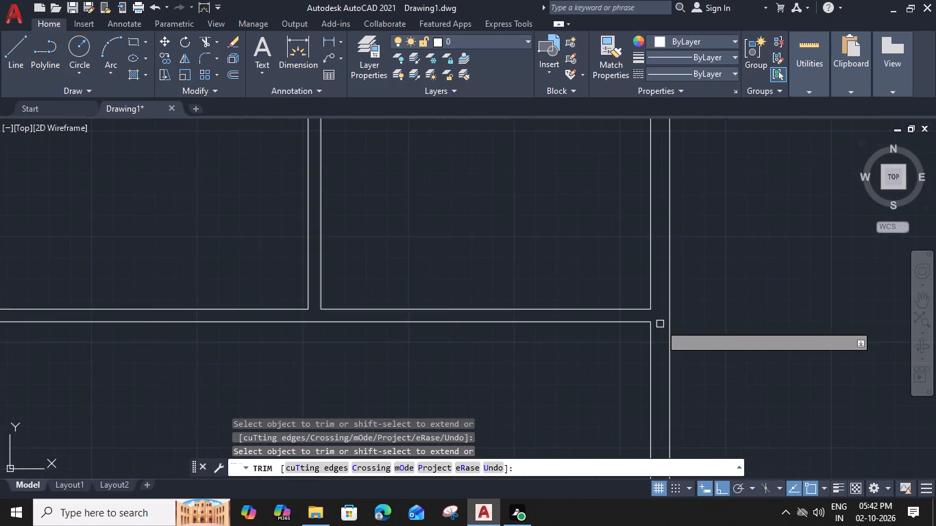
{"action": "scroll", "coordinate": [660, 324], "scroll_direction": "down", "scroll_amount": 2}
{"action": "middle_click_drag", "start_coordinate": [591, 328], "coordinate": [763, 261]}
{"action": "key", "text": "Escape"}
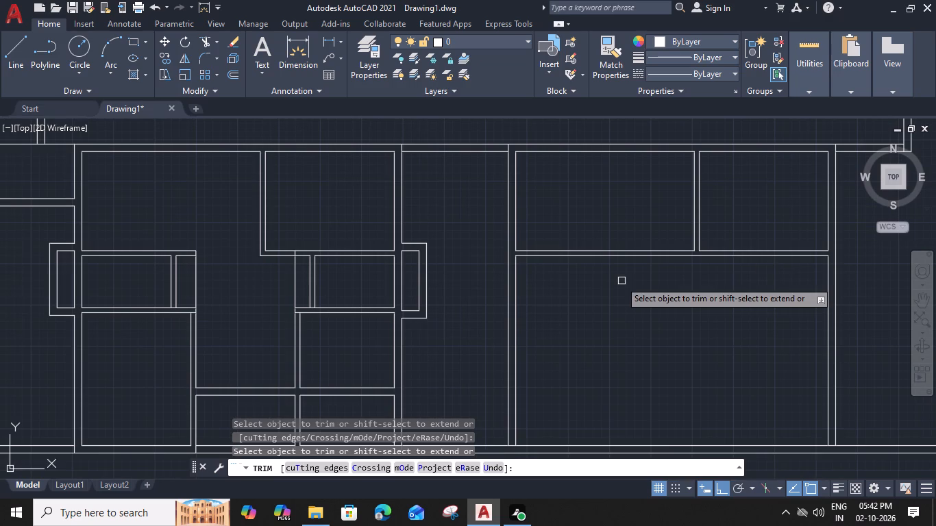
Offset the horizontal partition's lower line 5' downward and the new line a further 6" to make a second double-line partition.
{"action": "left_click", "coordinate": [539, 254]}
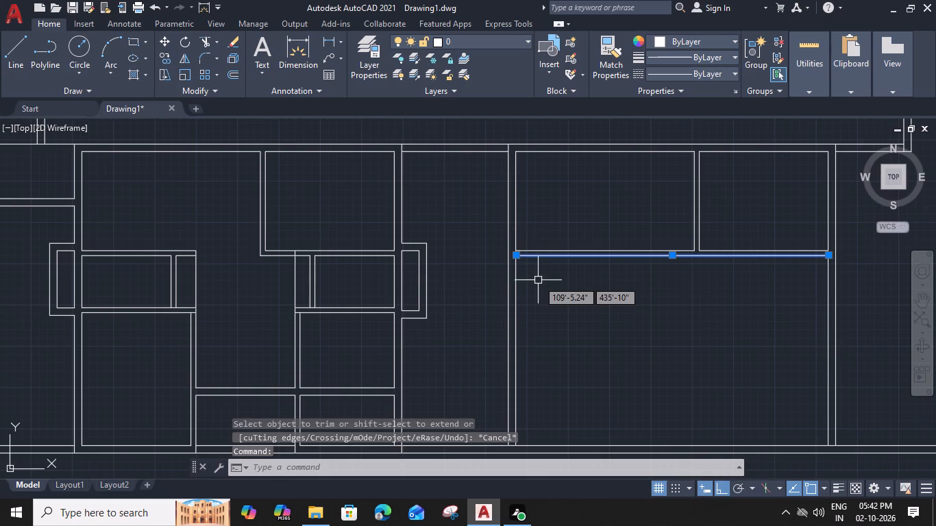
{"action": "type", "text": "O"}
{"action": "key", "text": "space"}
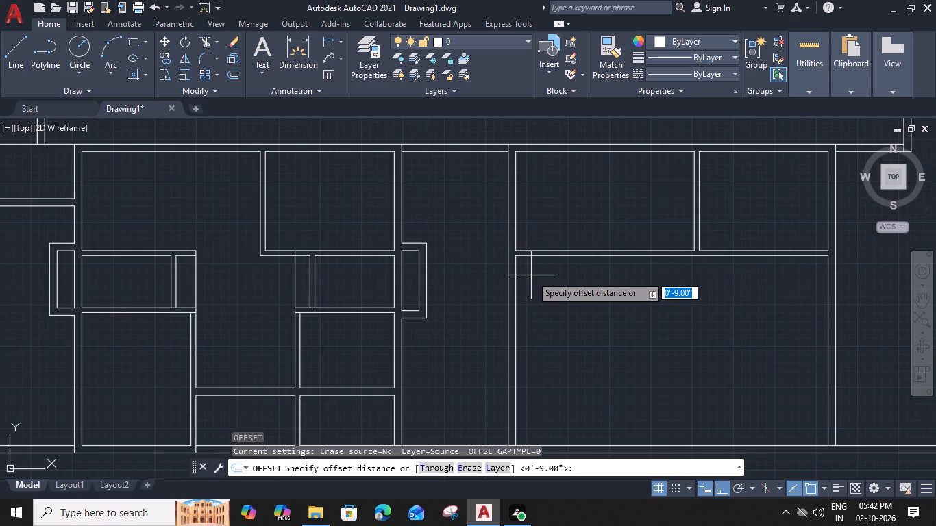
{"action": "key", "text": "5"}
{"action": "key", "text": "apostrophe"}
{"action": "key", "text": "space"}
{"action": "left_click", "coordinate": [531, 275]}
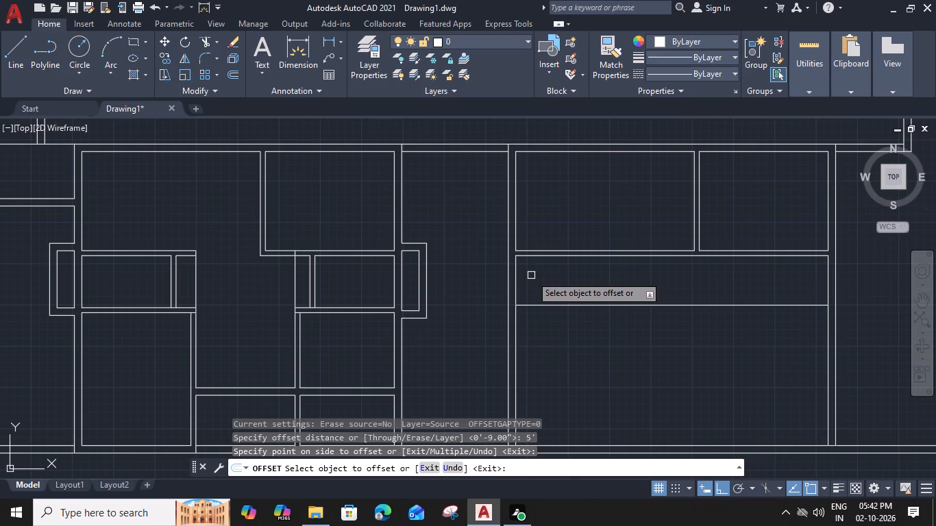
{"action": "left_click", "coordinate": [554, 307]}
{"action": "type", "text": "6\""}
{"action": "key", "text": "Return"}
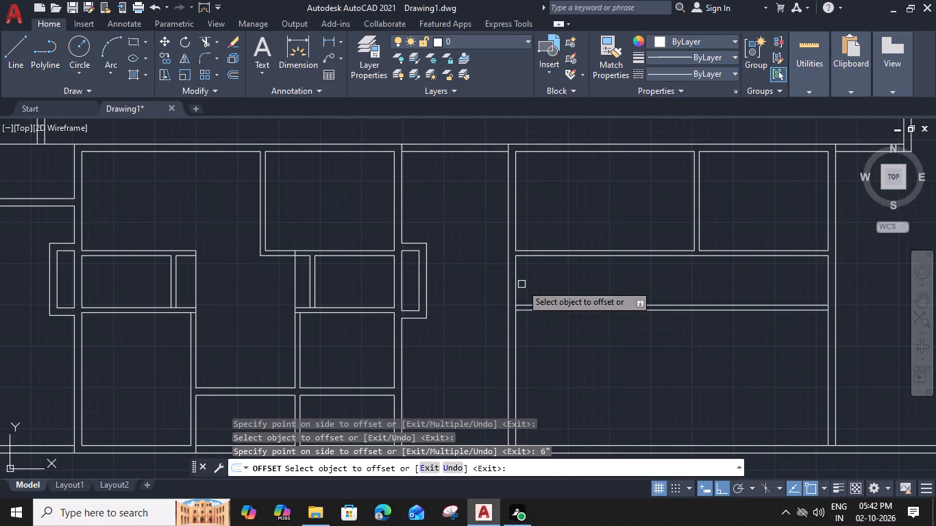
Offset the left wall's inner line 9' into the unit and the new line a further 6" to form a vertical partition.
{"action": "left_click", "coordinate": [515, 281]}
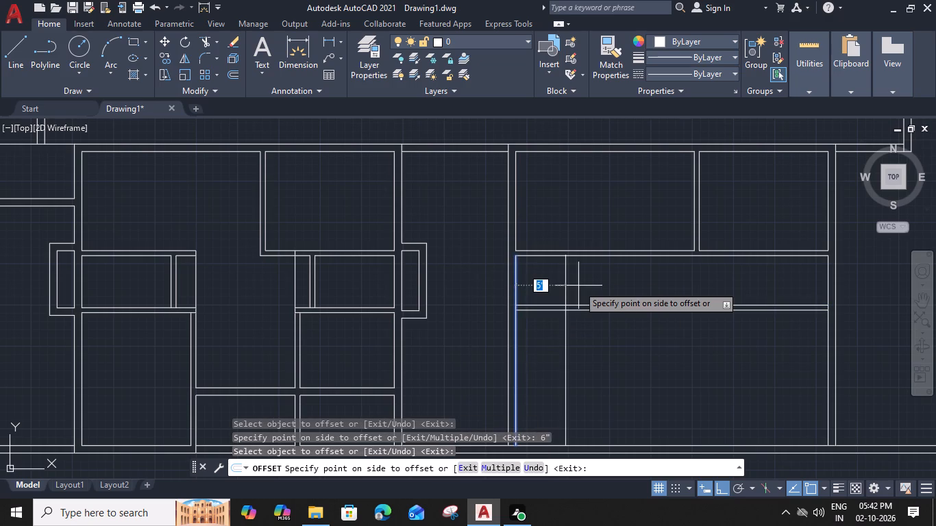
{"action": "type", "text": "9'"}
{"action": "key", "text": "space"}
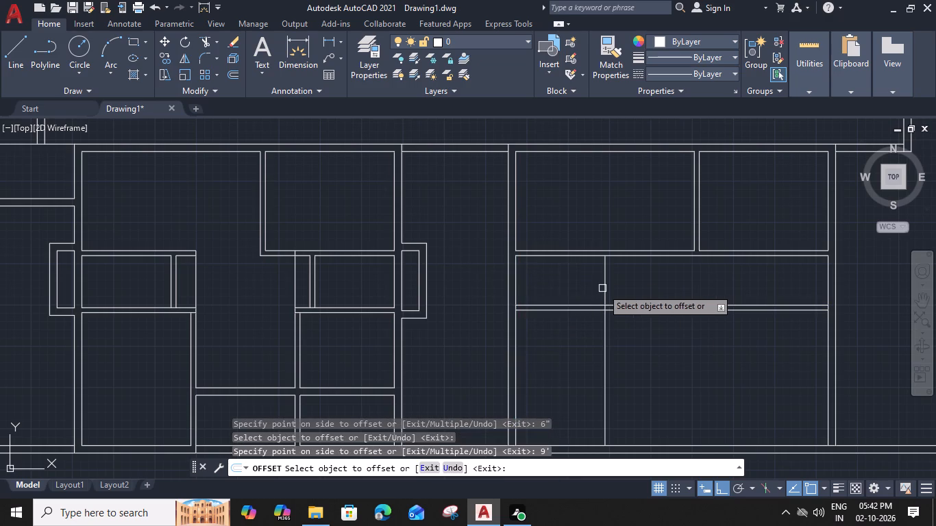
{"action": "left_click", "coordinate": [603, 288]}
{"action": "key", "text": "6"}
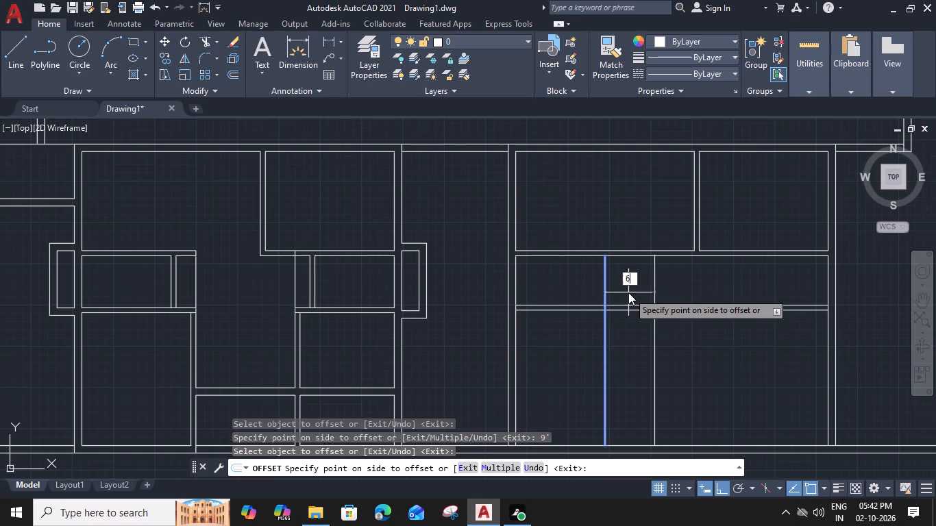
{"action": "key", "text": "shift+quotedbl"}
{"action": "key", "text": "Return"}
{"action": "key", "text": "Escape"}
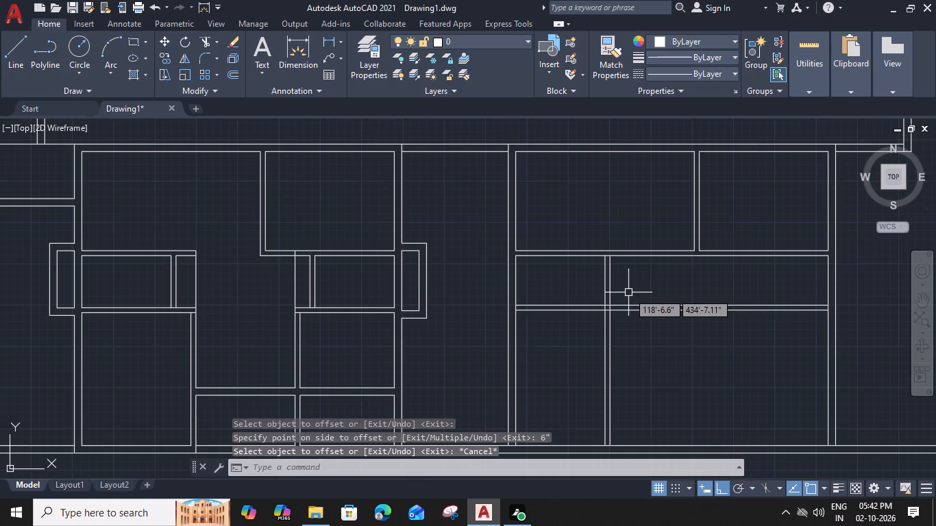
Trim both new partitions beyond their crossing and remove the overlaps inside the corner to form the small room's lower right corner.
{"action": "type", "text": "TR"}
{"action": "key", "text": "space"}
{"action": "left_click", "coordinate": [650, 303]}
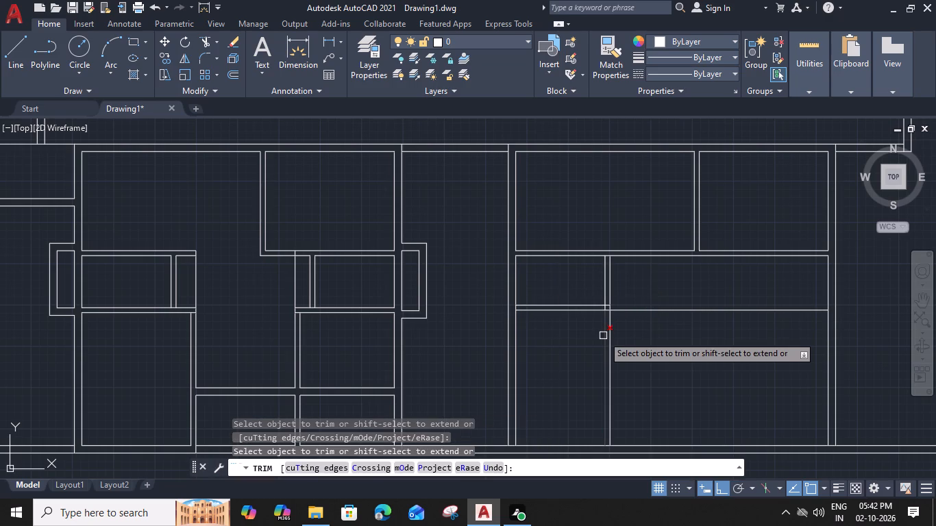
{"action": "left_click", "coordinate": [589, 343]}
{"action": "left_click", "coordinate": [672, 284]}
{"action": "scroll", "coordinate": [608, 304], "scroll_direction": "up", "scroll_amount": 3}
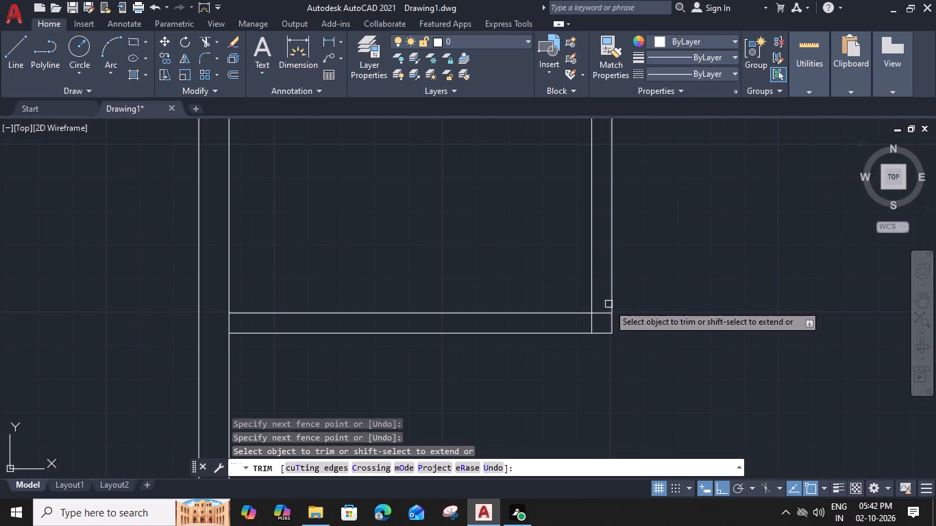
{"action": "left_click", "coordinate": [602, 313]}
{"action": "left_click", "coordinate": [590, 320]}
Trim the upper partition's lower line and the left wall's inner line where the small room's new partitions meet them.
{"action": "scroll", "coordinate": [590, 320], "scroll_direction": "down", "scroll_amount": 2}
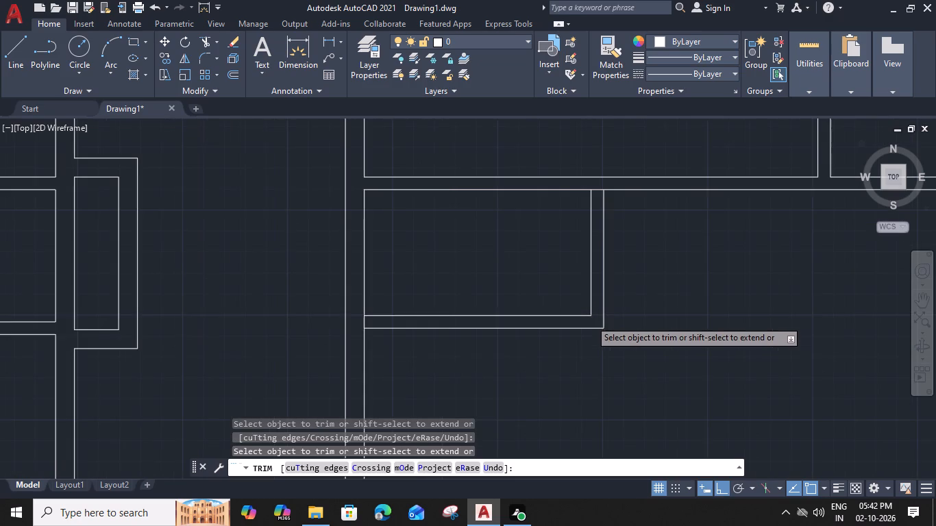
{"action": "scroll", "coordinate": [590, 249], "scroll_direction": "up", "scroll_amount": 2}
{"action": "left_click", "coordinate": [602, 222]}
{"action": "scroll", "coordinate": [602, 222], "scroll_direction": "down", "scroll_amount": 2}
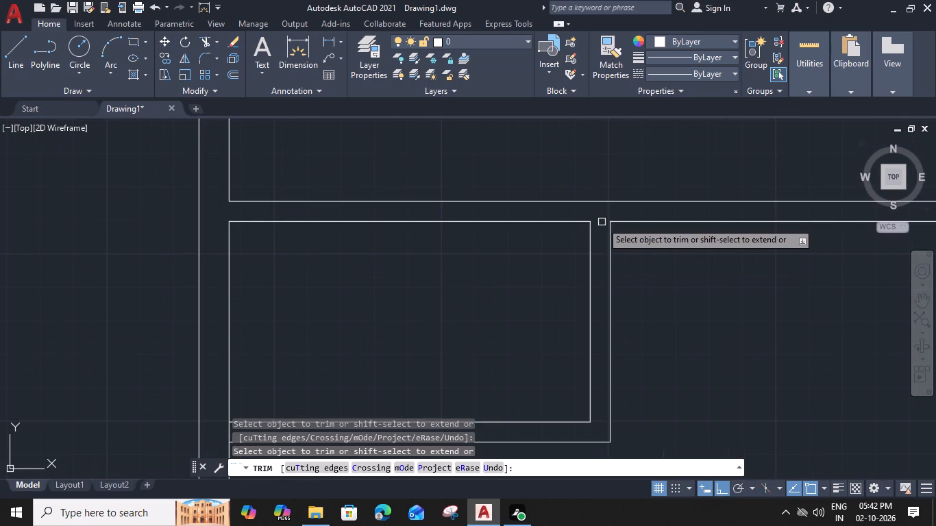
{"action": "scroll", "coordinate": [448, 299], "scroll_direction": "up", "scroll_amount": 3}
{"action": "left_click", "coordinate": [465, 311]}
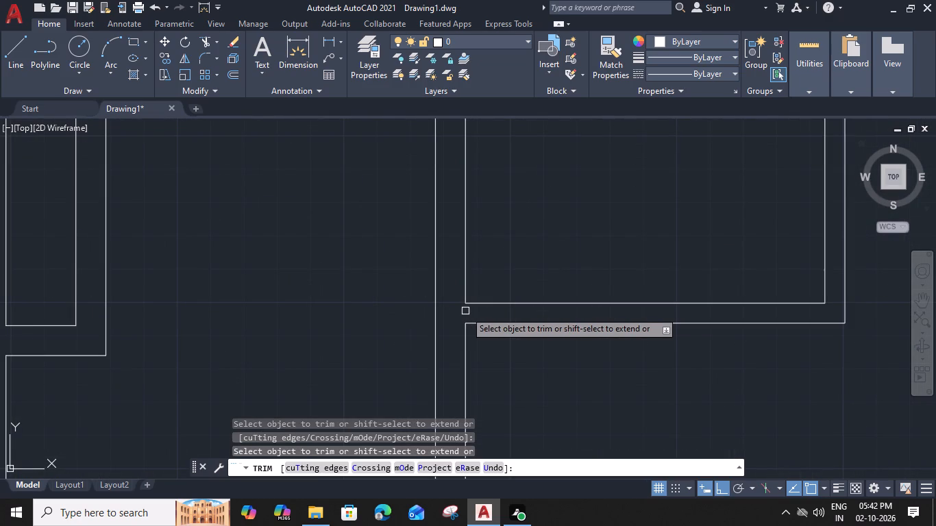
{"action": "scroll", "coordinate": [465, 311], "scroll_direction": "down", "scroll_amount": 2}
{"action": "key", "text": "Escape"}
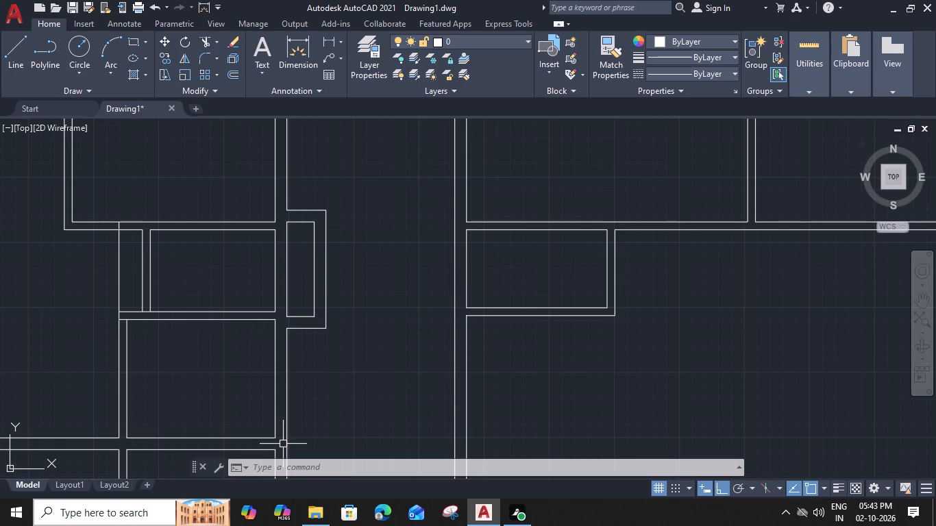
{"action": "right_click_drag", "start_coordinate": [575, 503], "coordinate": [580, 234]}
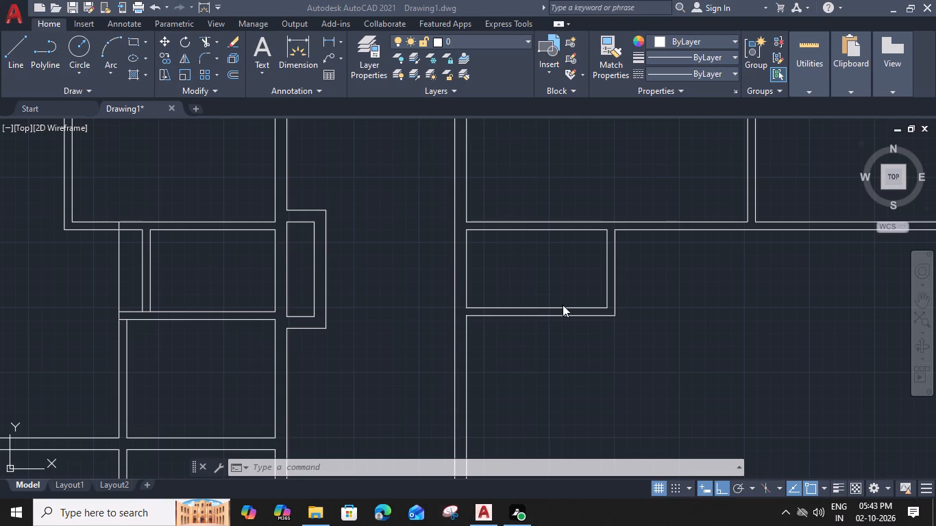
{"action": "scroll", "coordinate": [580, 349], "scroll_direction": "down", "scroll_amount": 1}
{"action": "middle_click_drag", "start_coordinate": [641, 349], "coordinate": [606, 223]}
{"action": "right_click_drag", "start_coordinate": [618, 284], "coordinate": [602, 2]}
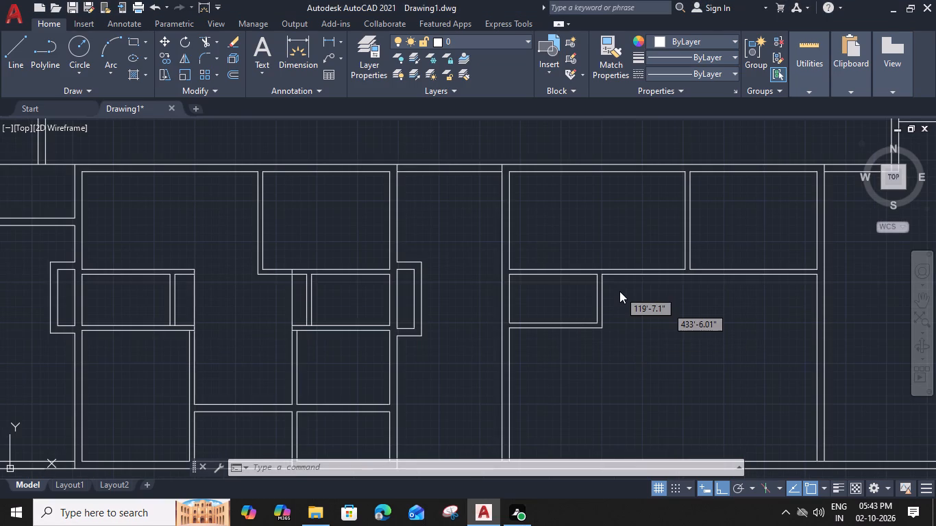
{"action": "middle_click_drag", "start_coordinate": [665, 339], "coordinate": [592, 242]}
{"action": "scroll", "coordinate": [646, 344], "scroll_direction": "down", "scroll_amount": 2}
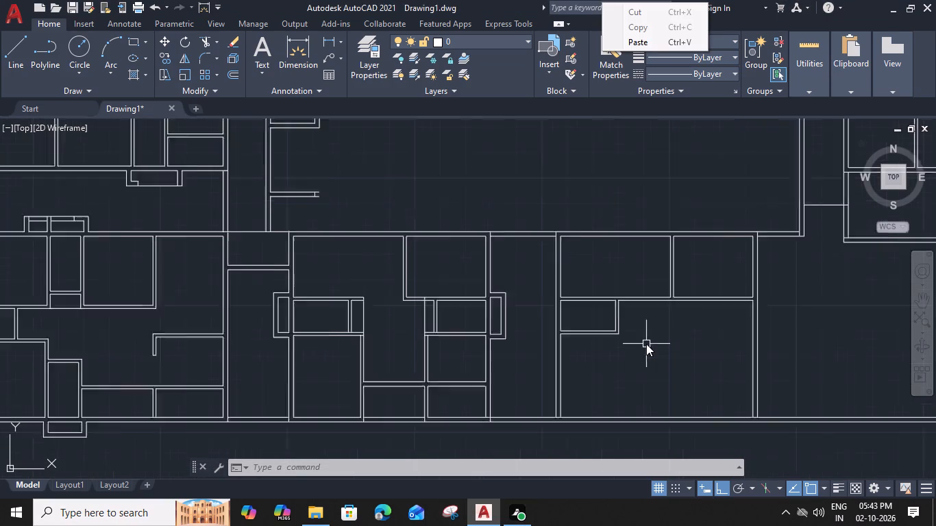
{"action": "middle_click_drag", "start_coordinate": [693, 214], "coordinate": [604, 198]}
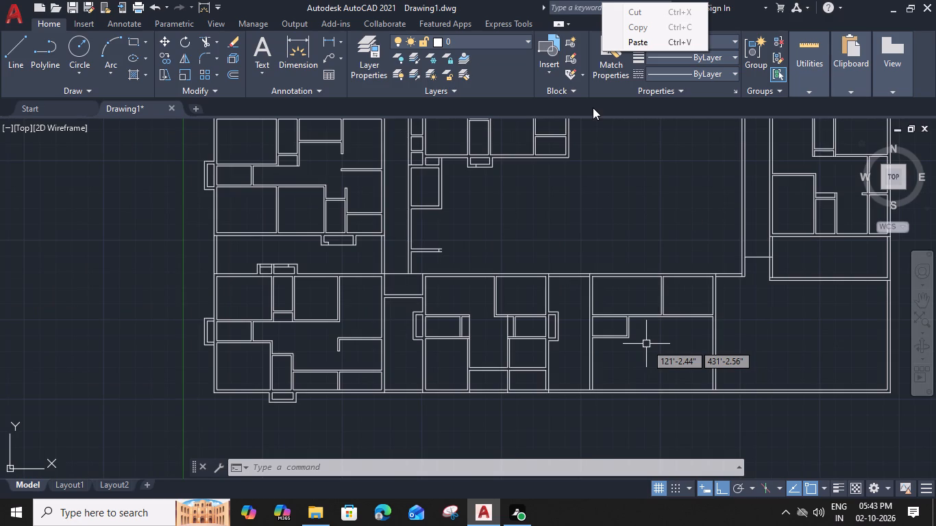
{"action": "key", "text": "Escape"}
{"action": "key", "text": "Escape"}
Extend the left wall's outer line to the bottom wall's lower line and trim the upper line inside this wall and the neighbouring unit's right wall.
{"action": "middle_click_drag", "start_coordinate": [682, 340], "coordinate": [633, 266]}
{"action": "scroll", "coordinate": [569, 270], "scroll_direction": "up", "scroll_amount": 2}
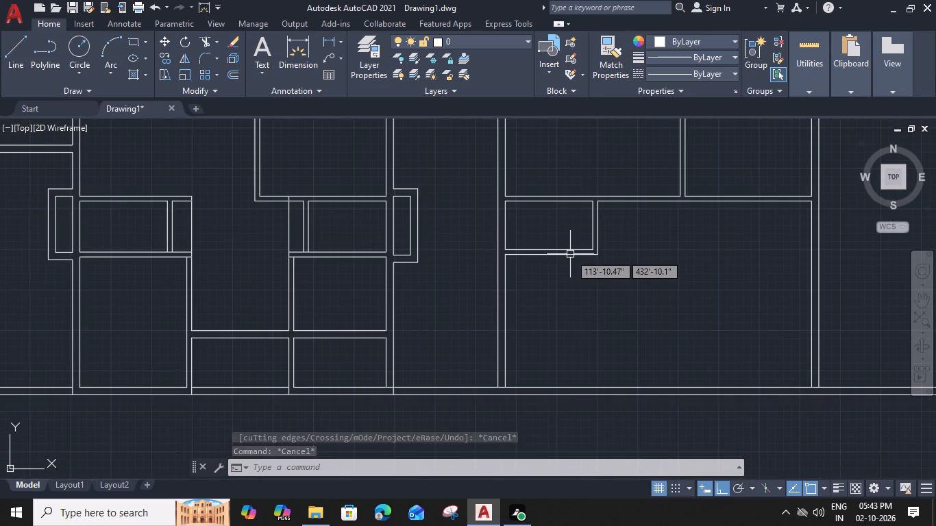
{"action": "middle_click_drag", "start_coordinate": [587, 351], "coordinate": [572, 264]}
{"action": "type", "text": "EX"}
{"action": "key", "text": "space"}
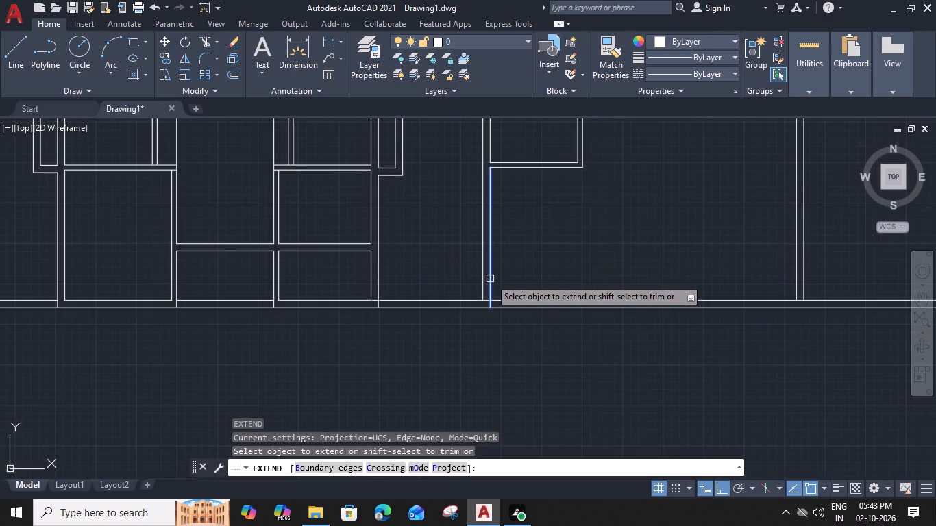
{"action": "left_click", "coordinate": [480, 280]}
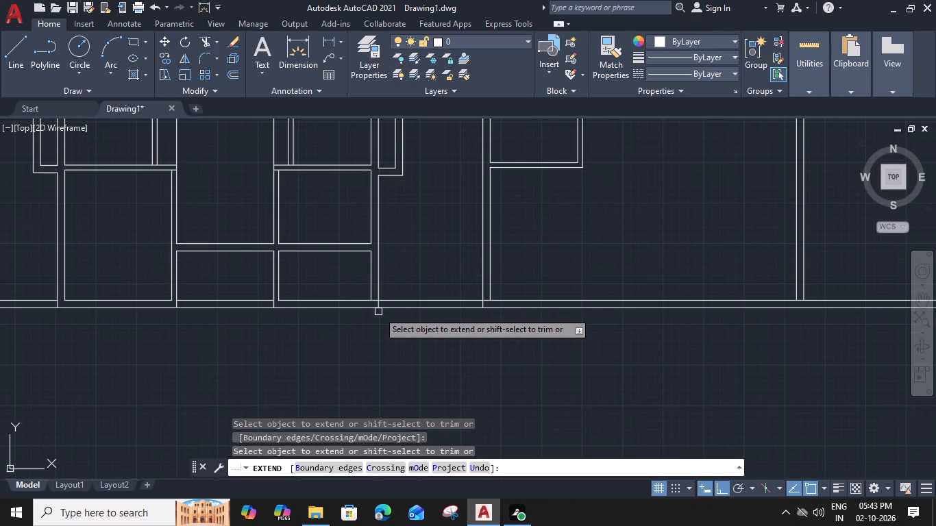
{"action": "scroll", "coordinate": [374, 296], "scroll_direction": "up", "scroll_amount": 1}
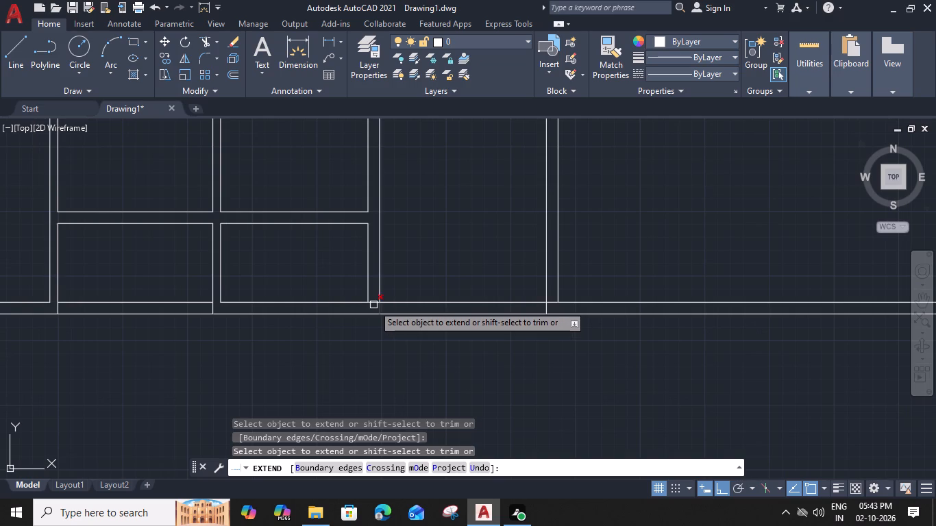
{"action": "left_click", "coordinate": [374, 303], "text": "shift"}
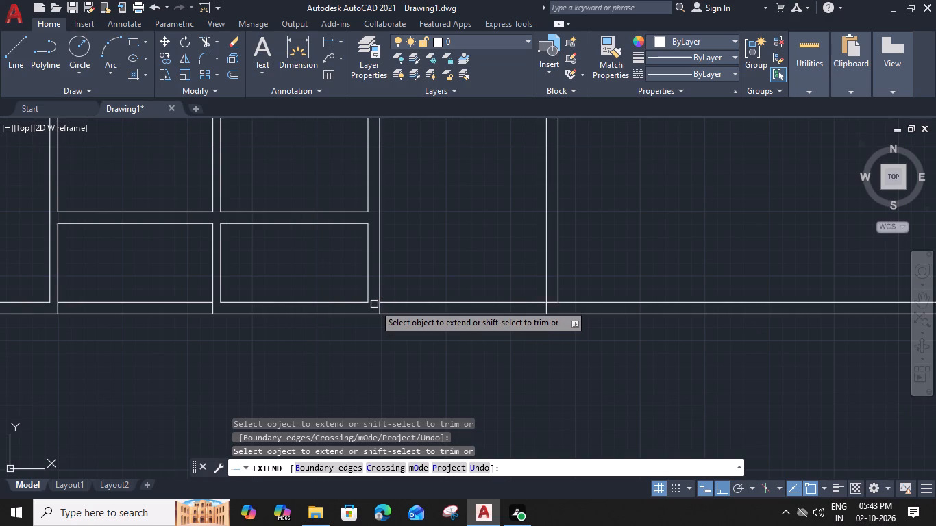
{"action": "left_click", "coordinate": [553, 303], "text": "shift"}
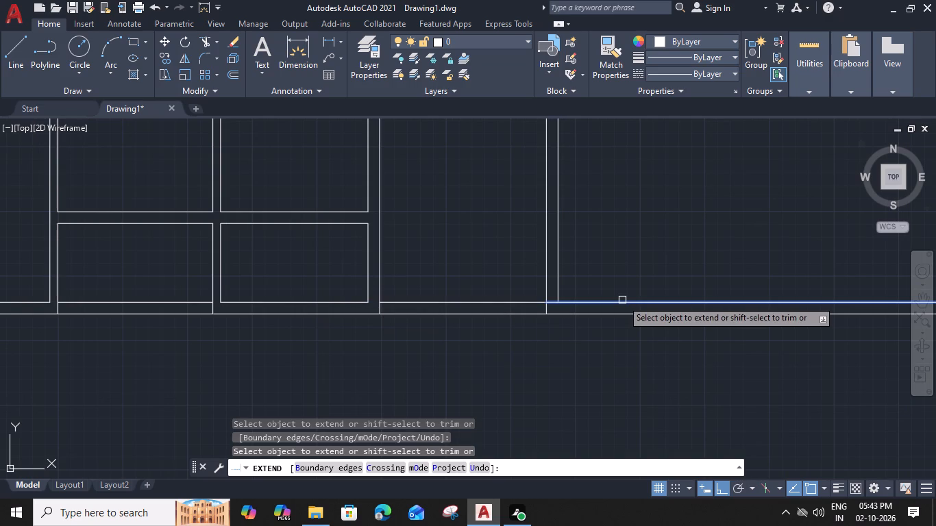
{"action": "key", "text": "Escape"}
{"action": "scroll", "coordinate": [617, 260], "scroll_direction": "down", "scroll_amount": 1}
{"action": "middle_click_drag", "start_coordinate": [608, 255], "coordinate": [543, 280]}
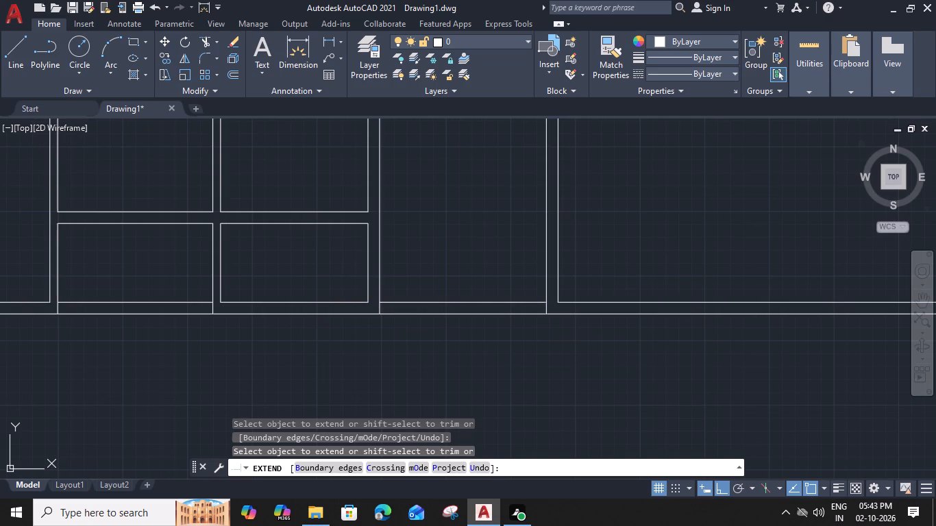
Offset the left wall's inner line below the small room 11' into the unit and the new line a further 6" to form a vertical partition.
{"action": "left_click", "coordinate": [515, 259]}
{"action": "type", "text": "O"}
{"action": "key", "text": "space"}
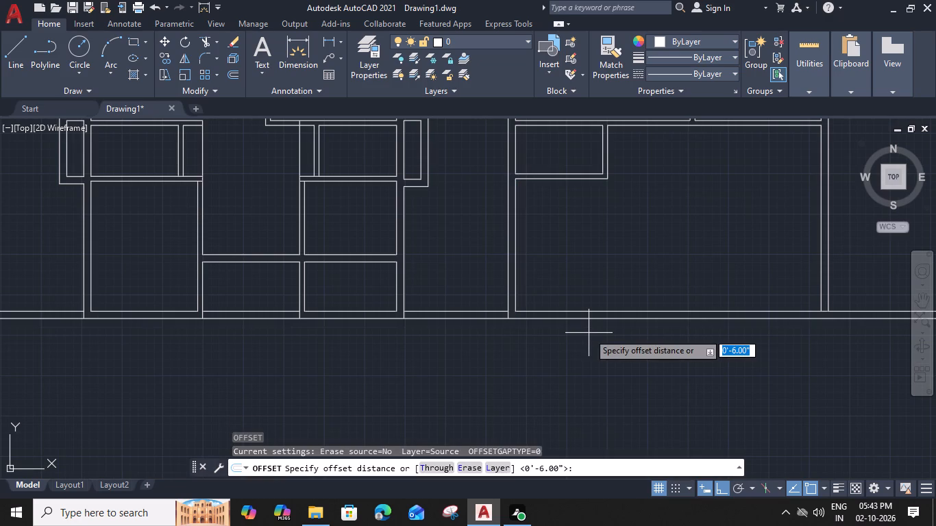
{"action": "type", "text": "11'"}
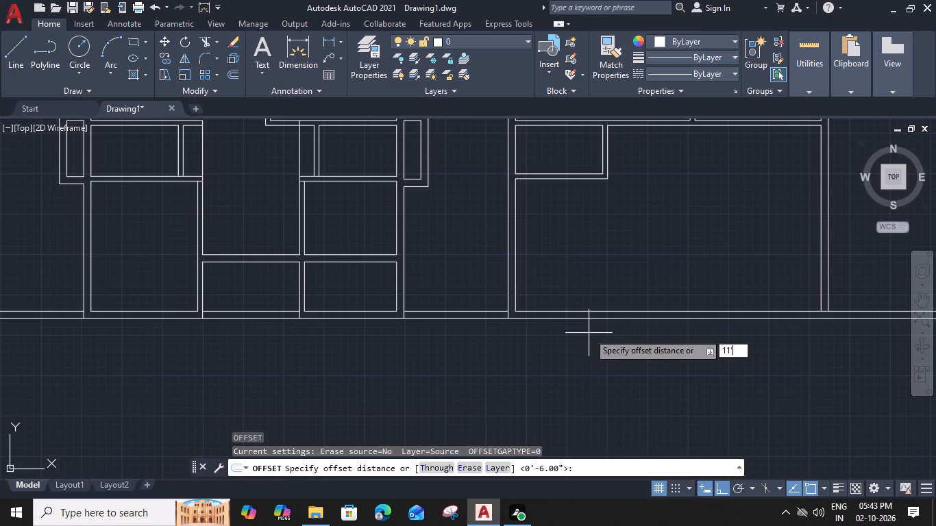
{"action": "key", "text": "space"}
{"action": "left_click", "coordinate": [654, 274]}
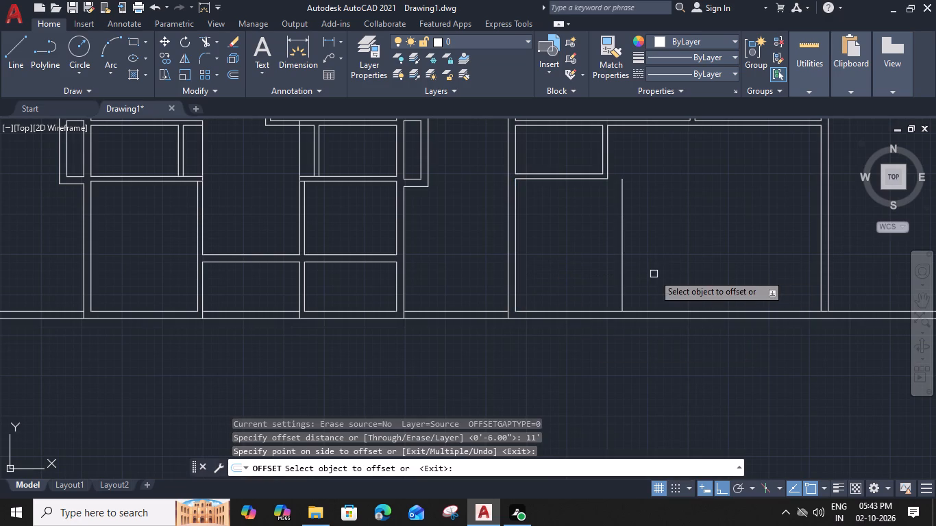
{"action": "left_click", "coordinate": [619, 255]}
{"action": "type", "text": "6\""}
{"action": "key", "text": "Return"}
{"action": "middle_click_drag", "start_coordinate": [650, 258], "coordinate": [630, 256]}
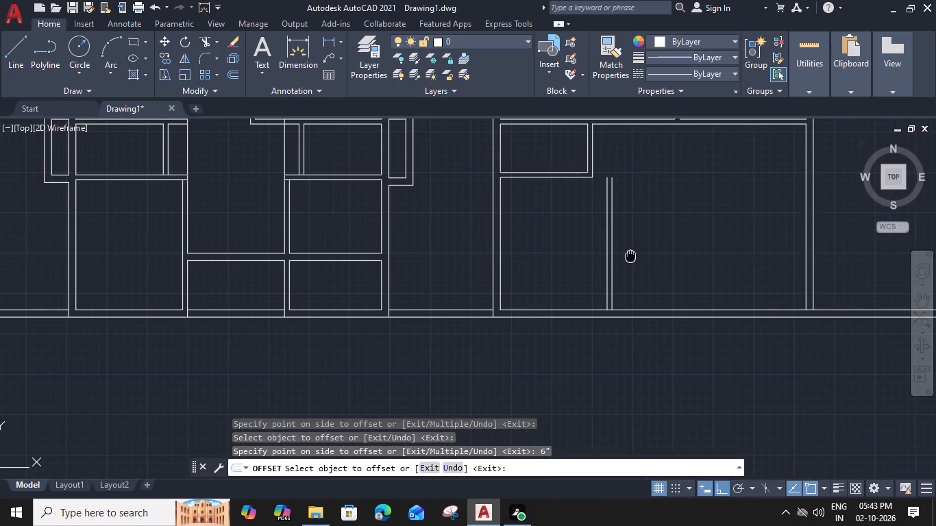
{"action": "middle_click_drag", "start_coordinate": [630, 256], "coordinate": [604, 254]}
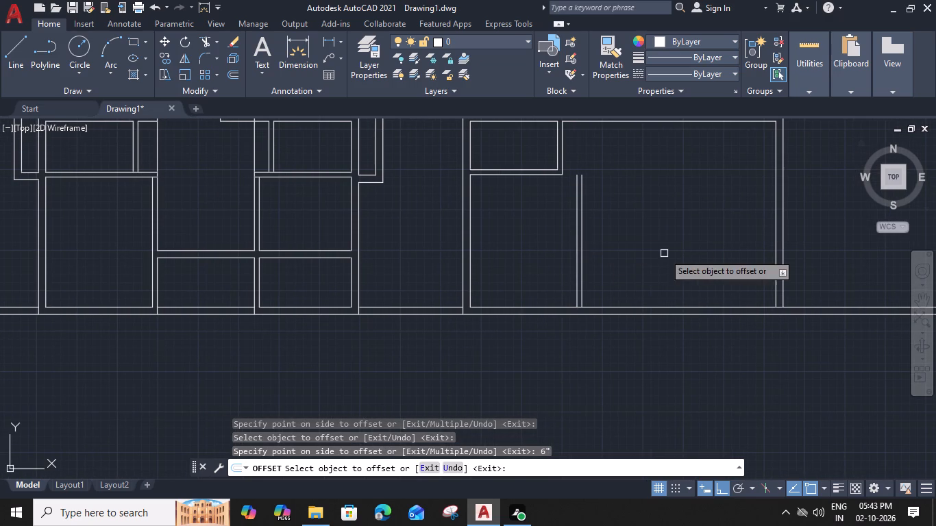
Offset the new partition's right line 10' toward the unit's right wall and that line a further 6" to form a second partition.
{"action": "middle_click_drag", "start_coordinate": [664, 253], "coordinate": [565, 308]}
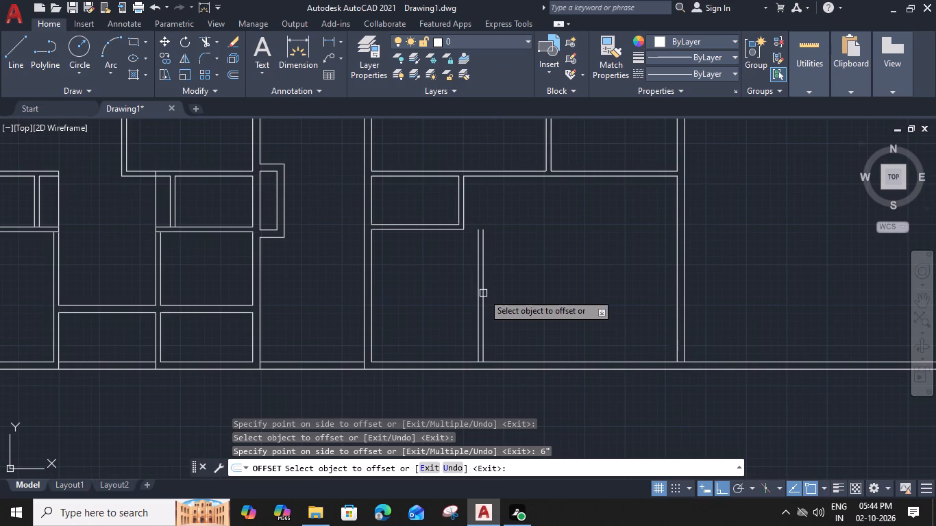
{"action": "left_click", "coordinate": [483, 293]}
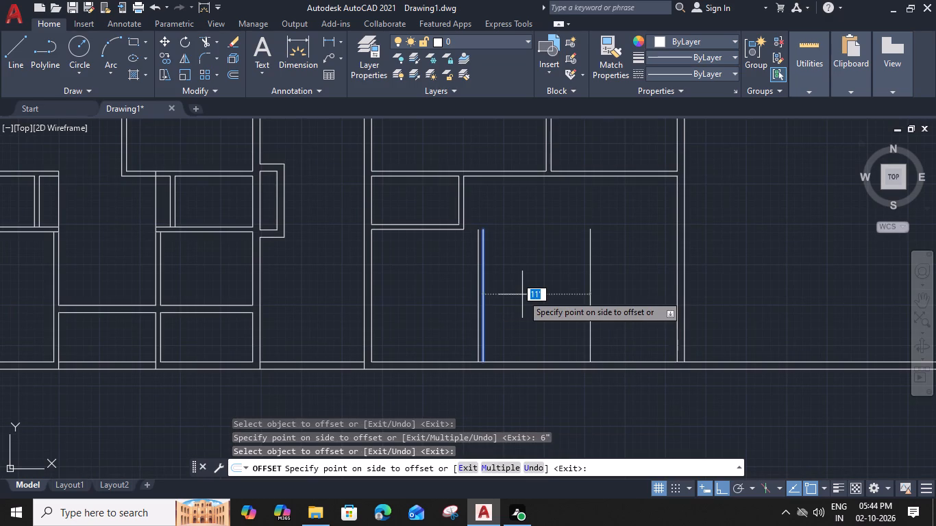
{"action": "type", "text": "13"}
{"action": "key", "text": "BackSpace"}
{"action": "key", "text": "BackSpace"}
{"action": "type", "text": "10'"}
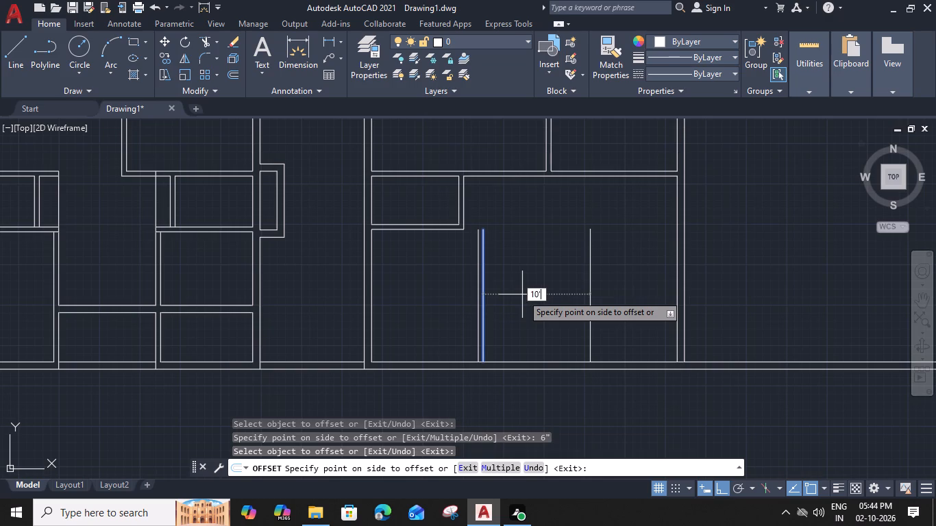
{"action": "key", "text": "space"}
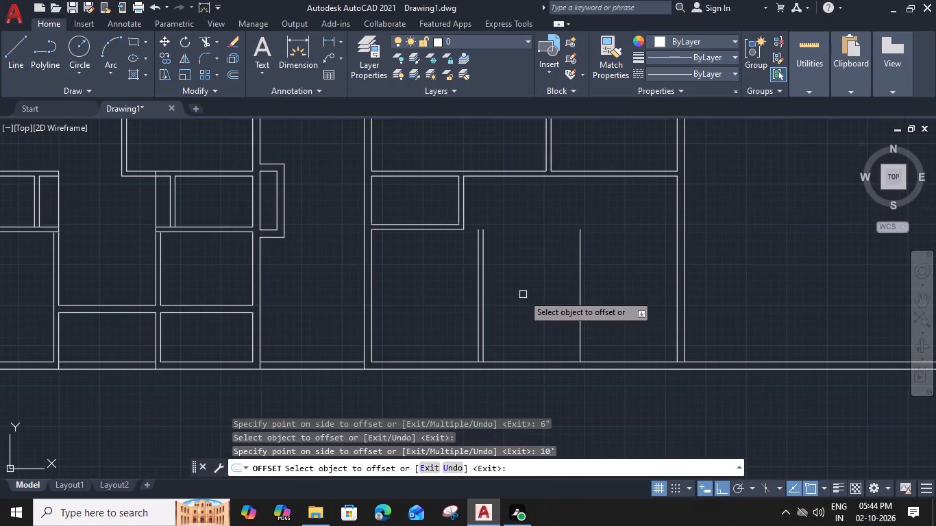
{"action": "left_click", "coordinate": [579, 291]}
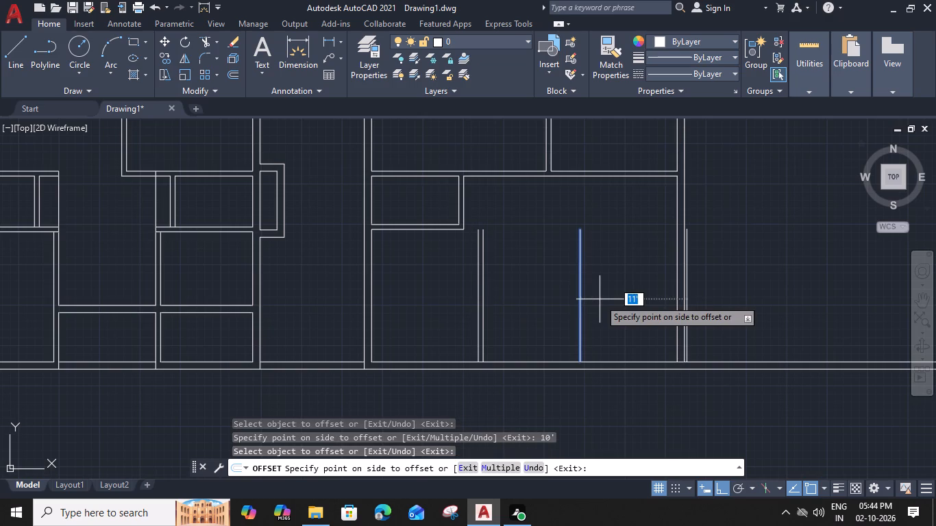
{"action": "key", "text": "6"}
{"action": "key", "text": "shift+quotedbl"}
{"action": "key", "text": "Return"}
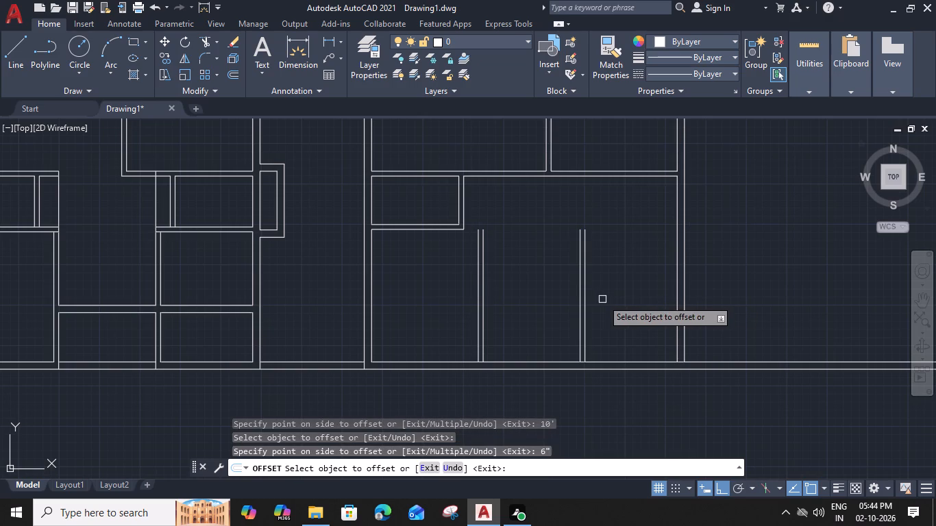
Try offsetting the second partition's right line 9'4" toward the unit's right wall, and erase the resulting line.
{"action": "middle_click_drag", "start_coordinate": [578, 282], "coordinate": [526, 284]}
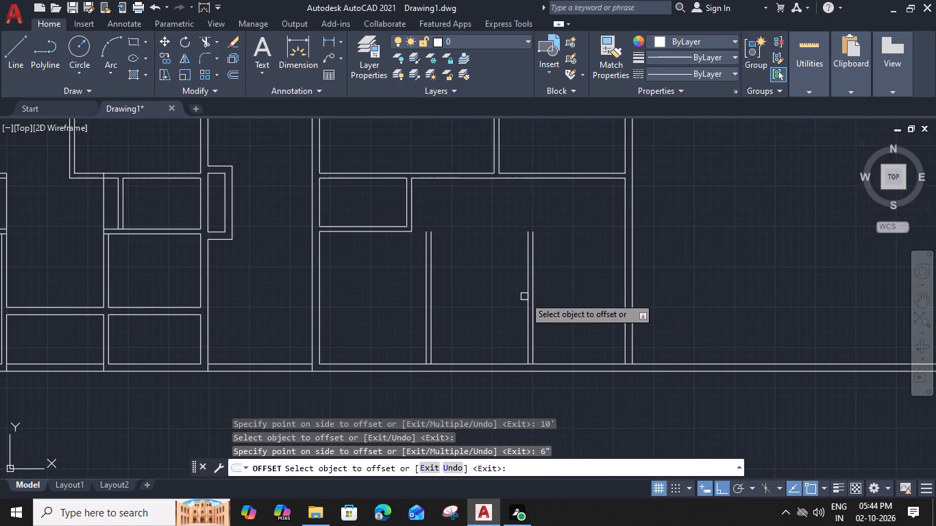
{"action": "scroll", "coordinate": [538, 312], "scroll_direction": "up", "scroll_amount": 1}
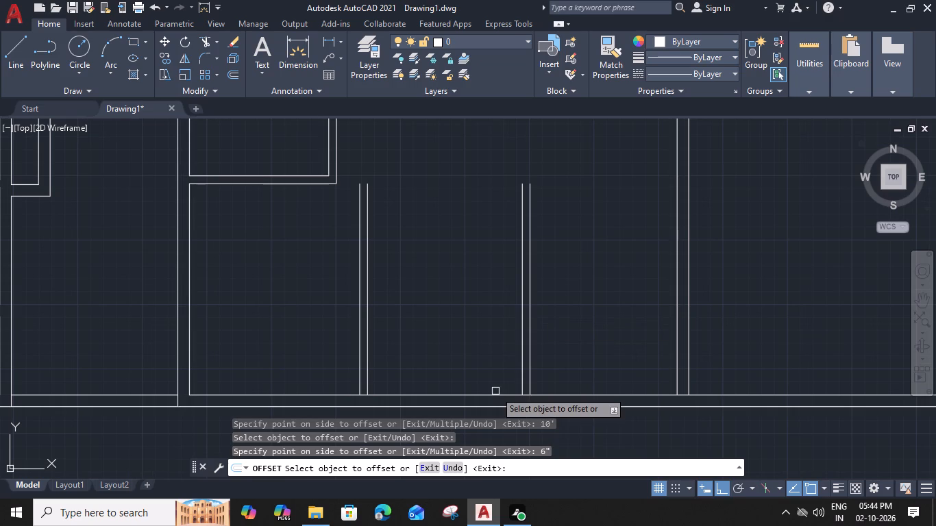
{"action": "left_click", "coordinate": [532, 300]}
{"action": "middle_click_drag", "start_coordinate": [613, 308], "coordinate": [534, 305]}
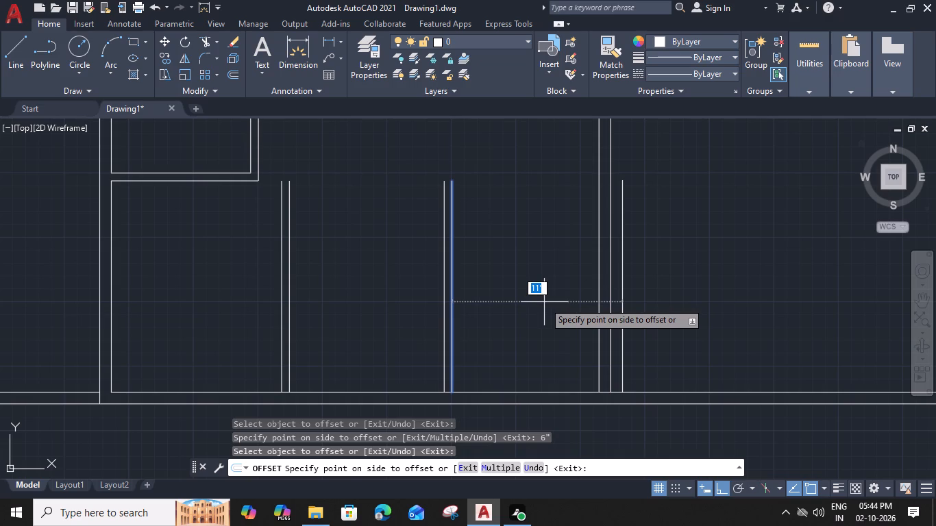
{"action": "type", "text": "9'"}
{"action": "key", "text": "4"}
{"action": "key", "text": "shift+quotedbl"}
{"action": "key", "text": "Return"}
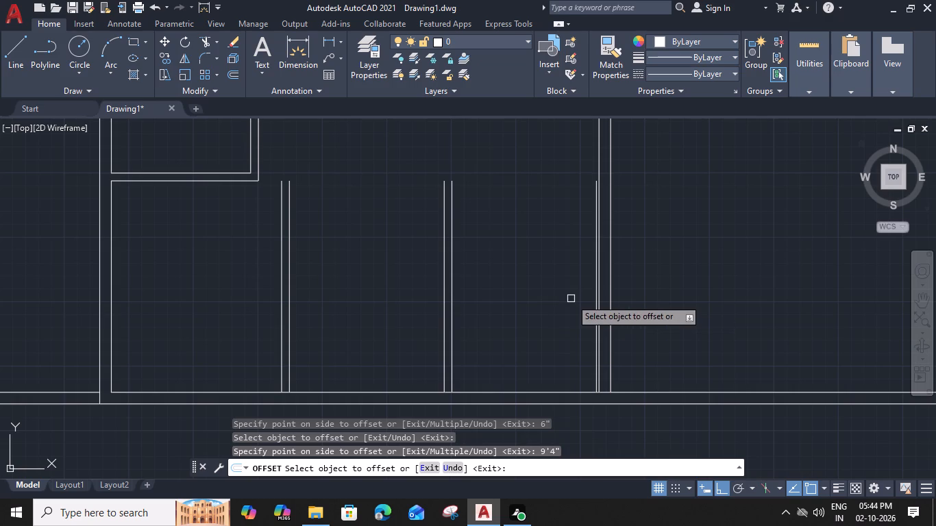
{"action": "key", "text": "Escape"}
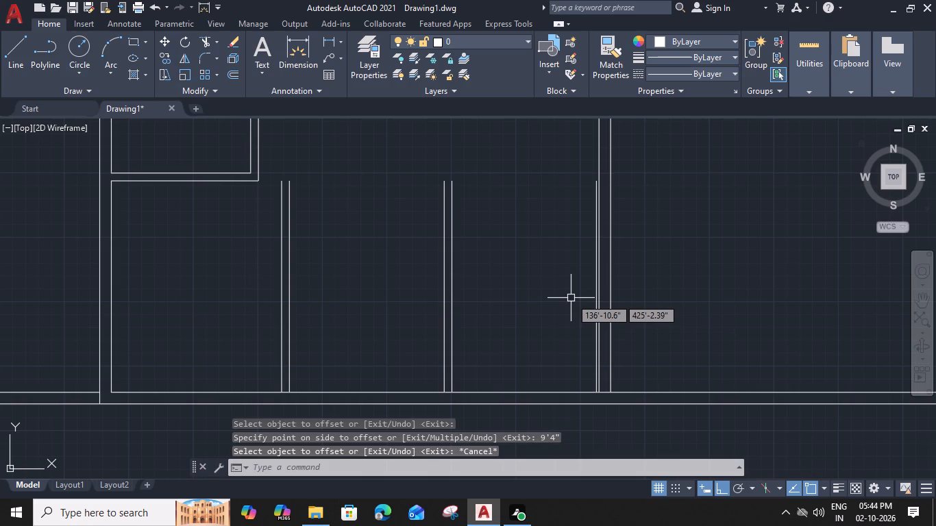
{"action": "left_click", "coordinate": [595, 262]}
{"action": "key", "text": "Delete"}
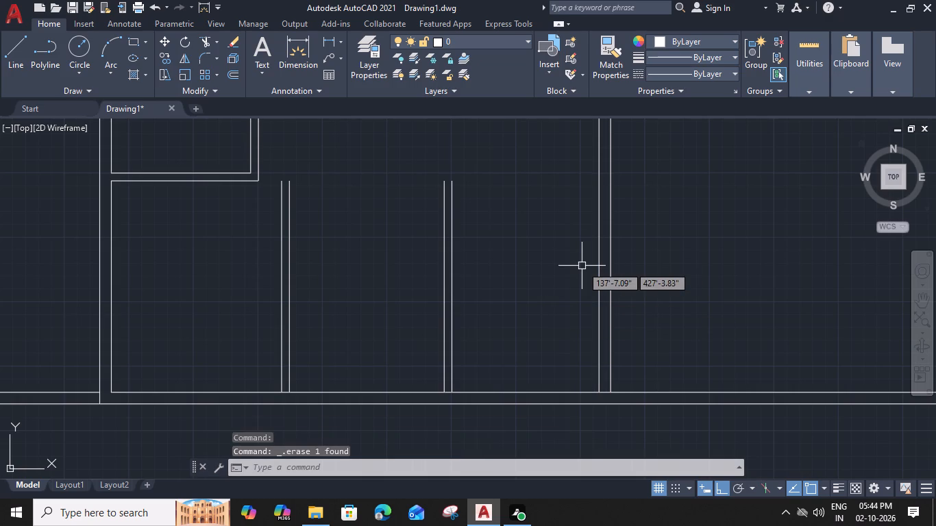
Extend the unit's right wall outer line to the bottom wall's lower line and trim the bottom wall's upper line inside this wall.
{"action": "scroll", "coordinate": [580, 264], "scroll_direction": "down", "scroll_amount": 2}
{"action": "middle_click_drag", "start_coordinate": [586, 276], "coordinate": [635, 300]}
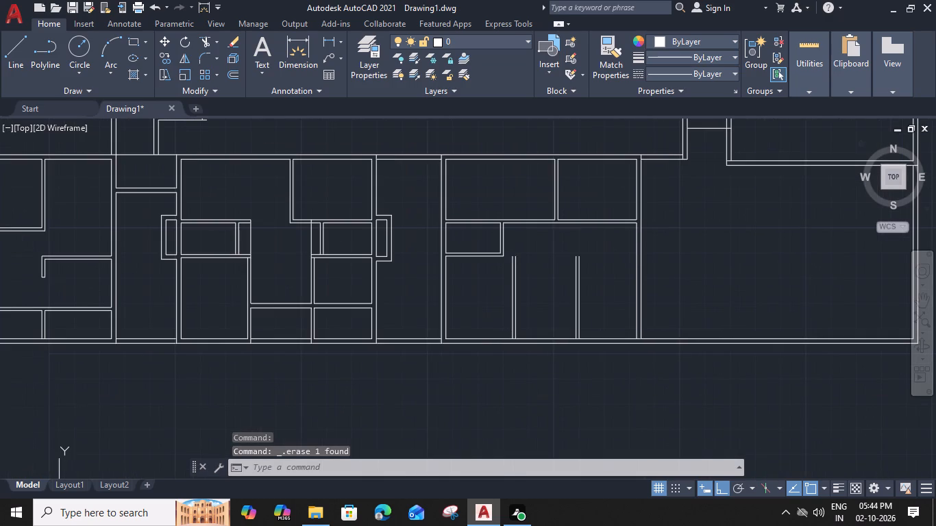
{"action": "type", "text": "EX"}
{"action": "key", "text": "space"}
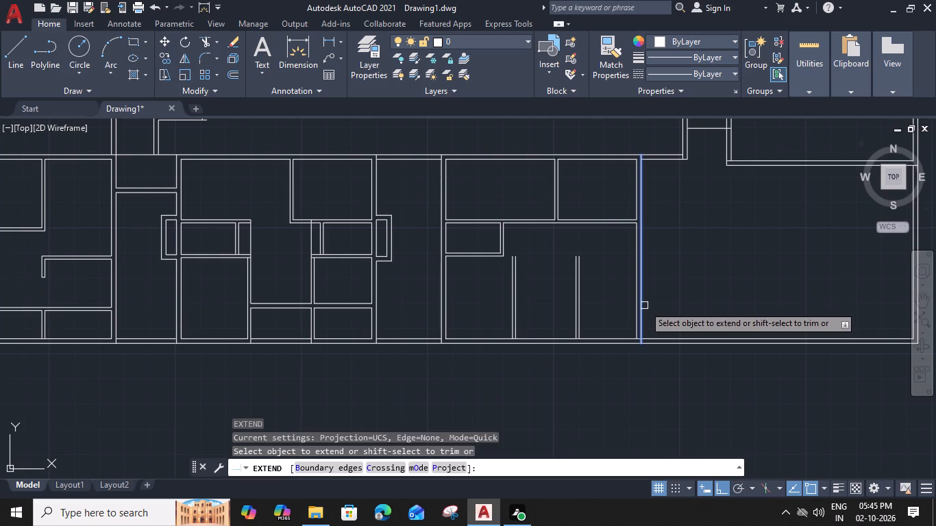
{"action": "left_click", "coordinate": [644, 305]}
{"action": "scroll", "coordinate": [643, 340], "scroll_direction": "up", "scroll_amount": 3}
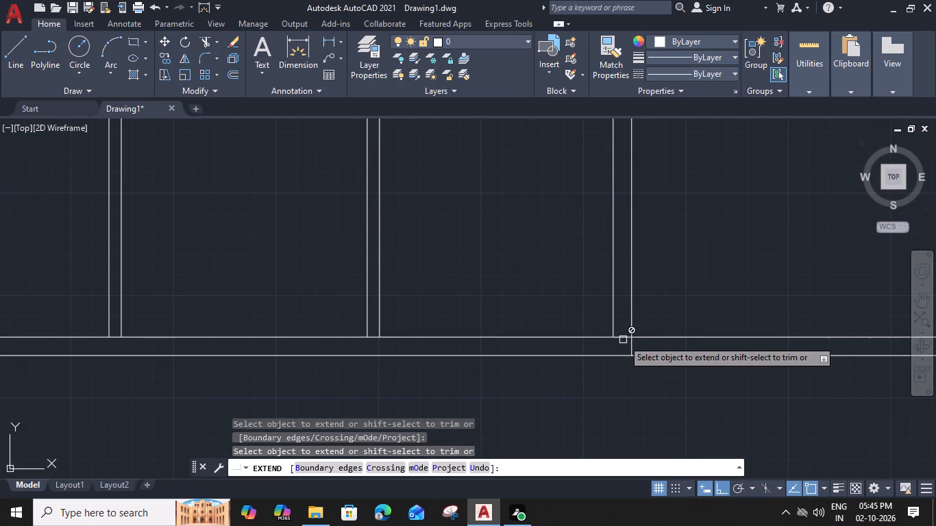
{"action": "left_click", "coordinate": [623, 340], "text": "shift"}
Trim the bottom wall's upper line between the paired lines of both new vertical partitions.
{"action": "scroll", "coordinate": [623, 340], "scroll_direction": "down", "scroll_amount": 2}
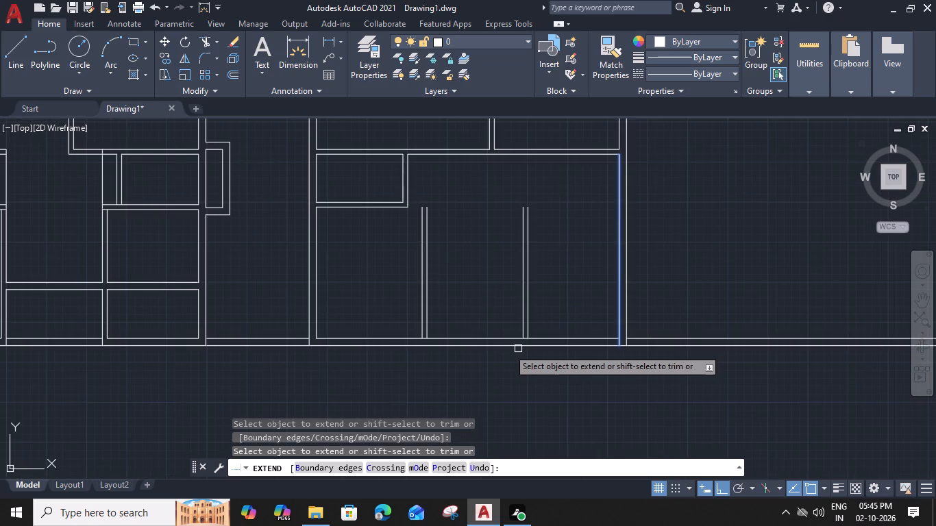
{"action": "scroll", "coordinate": [513, 331], "scroll_direction": "up", "scroll_amount": 3}
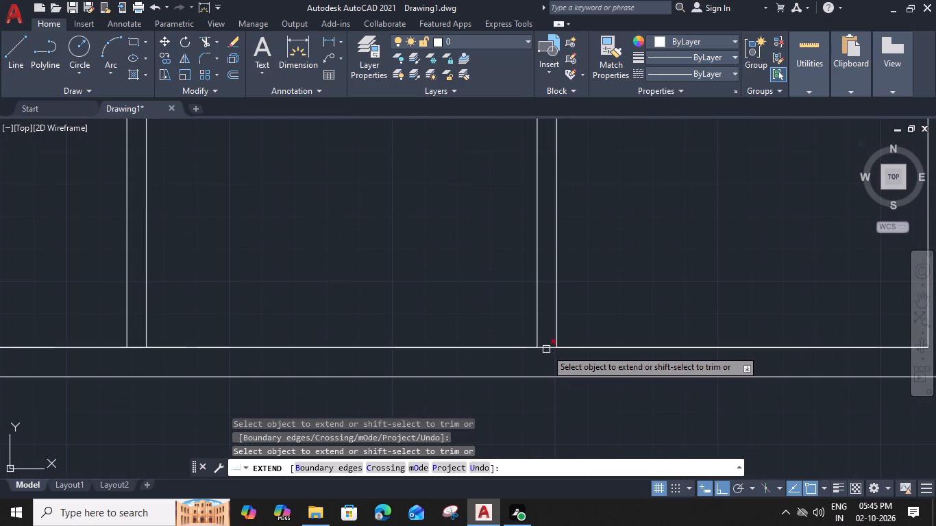
{"action": "left_click", "coordinate": [546, 349], "text": "shift"}
{"action": "scroll", "coordinate": [546, 349], "scroll_direction": "down", "scroll_amount": 2}
{"action": "scroll", "coordinate": [404, 342], "scroll_direction": "up", "scroll_amount": 1}
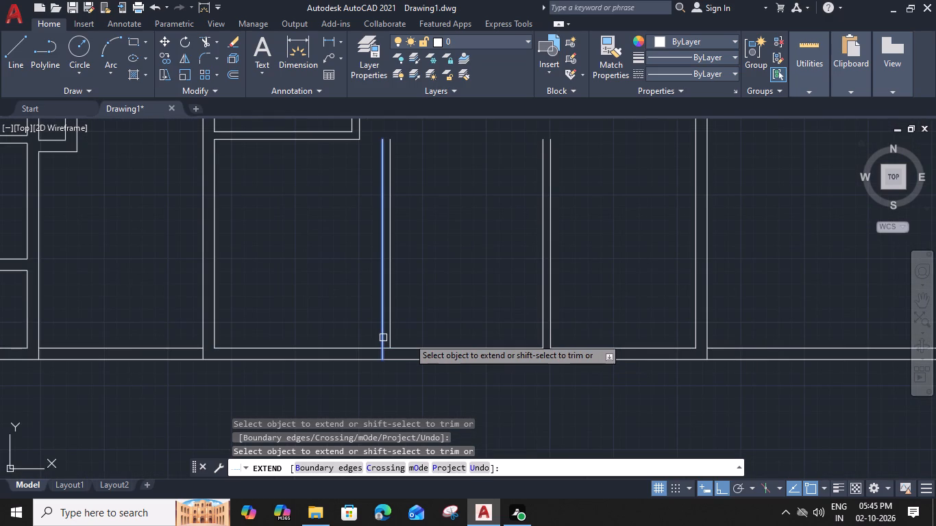
{"action": "left_click", "coordinate": [374, 353], "text": "shift"}
{"action": "scroll", "coordinate": [412, 343], "scroll_direction": "down", "scroll_amount": 2}
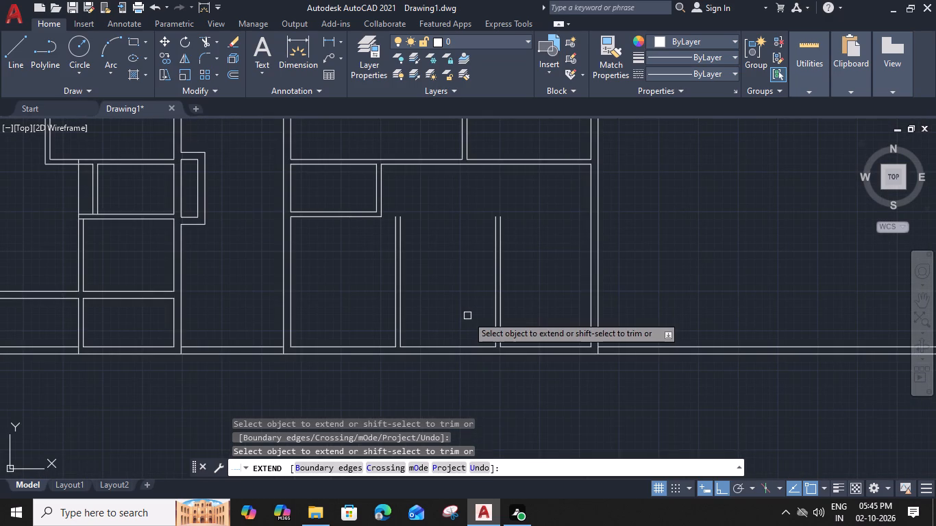
{"action": "key", "text": "Escape"}
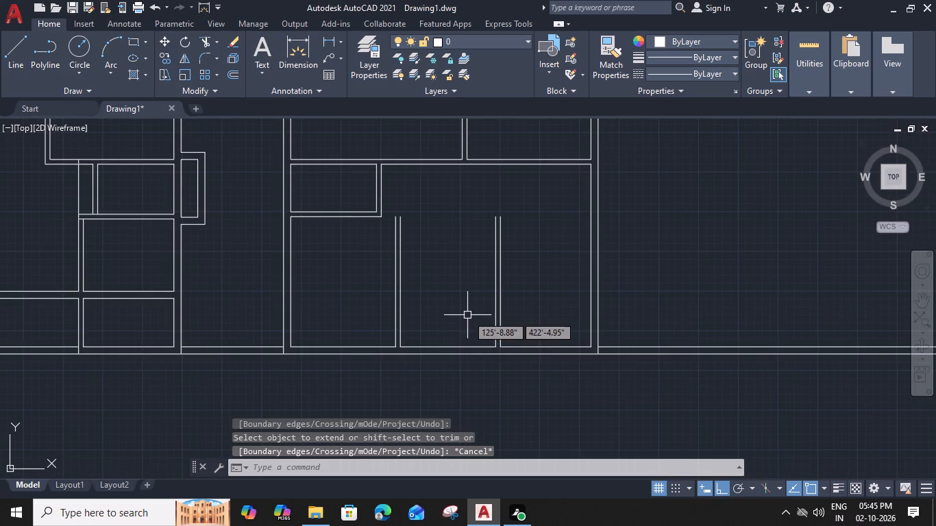
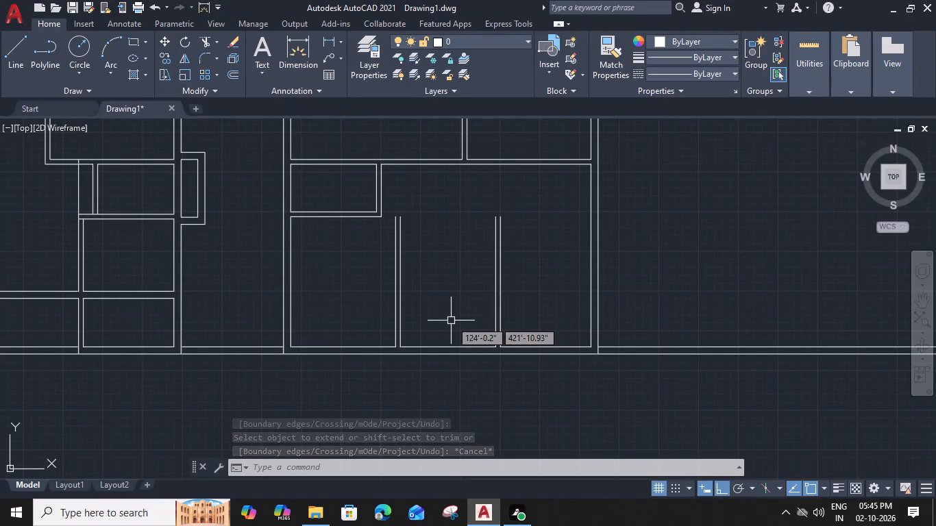
Offset the bottom wall's upper line between the two vertical partitions 5'1" upward, and offset the resulting line a further 6".
{"action": "left_click", "coordinate": [461, 345]}
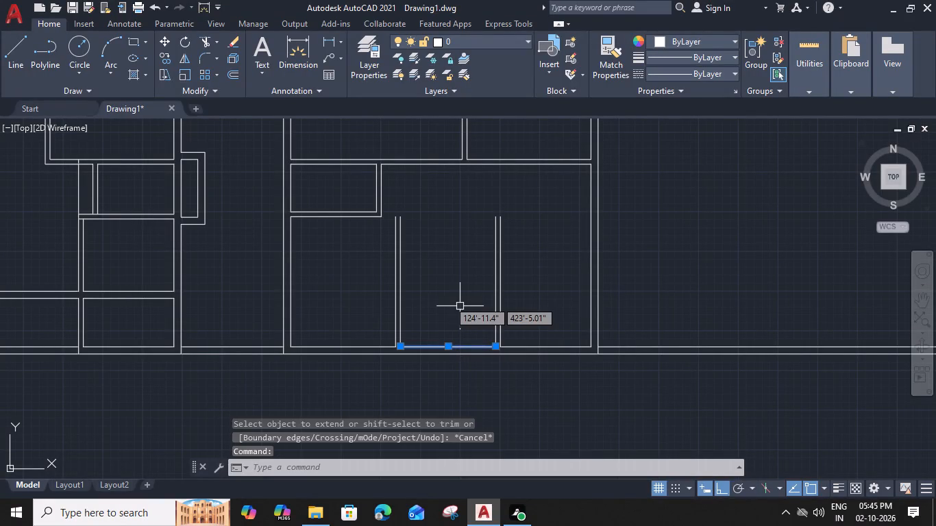
{"action": "type", "text": "O"}
{"action": "key", "text": "space"}
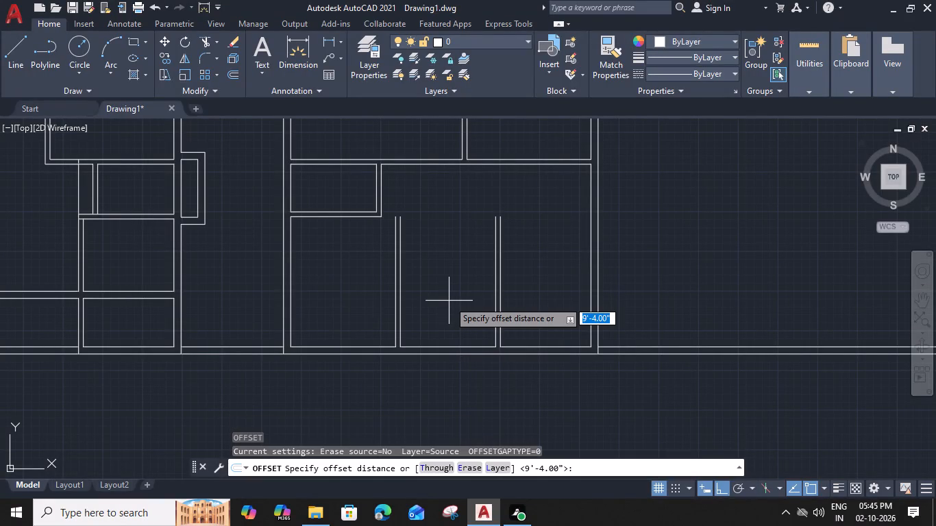
{"action": "key", "text": "5"}
{"action": "type", "text": "'1"}
{"action": "key", "text": "shift+quotedbl"}
{"action": "key", "text": "Return"}
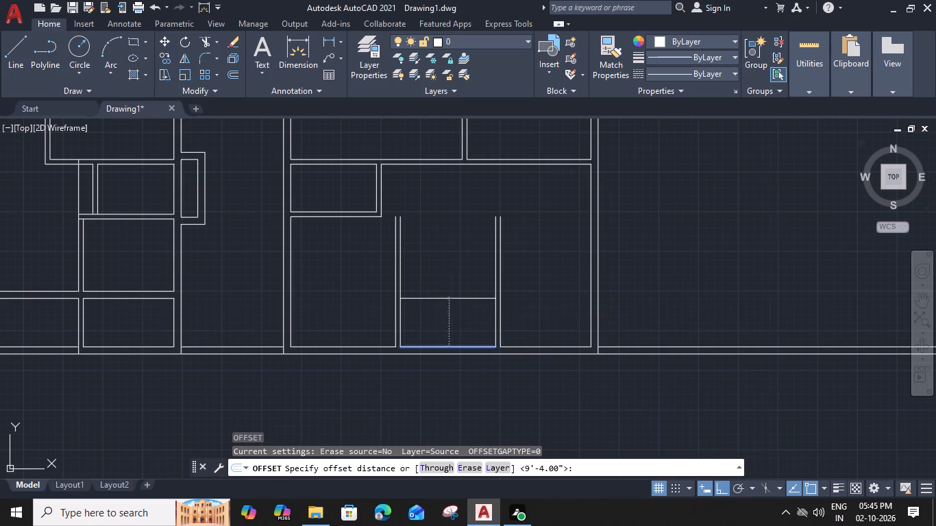
{"action": "left_click", "coordinate": [449, 301]}
{"action": "left_click", "coordinate": [449, 301]}
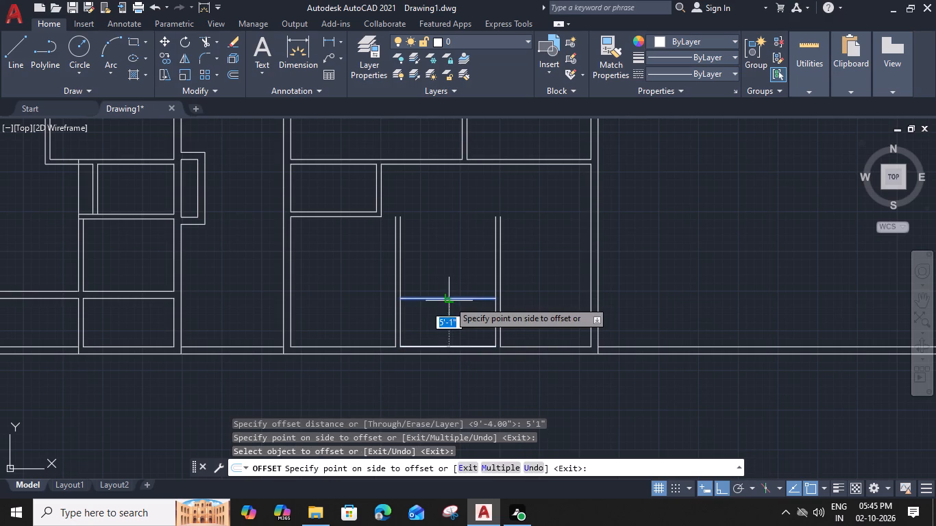
{"action": "key", "text": "9"}
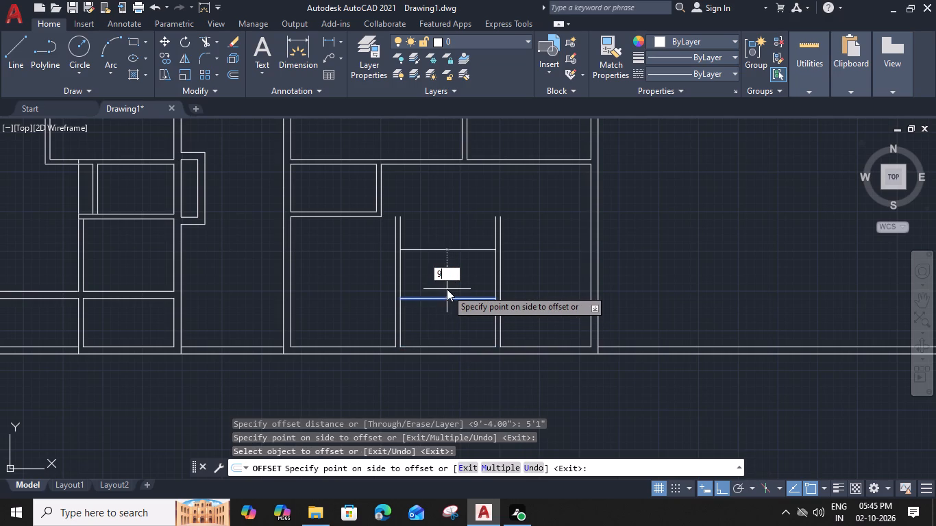
{"action": "key", "text": "BackSpace"}
{"action": "type", "text": "6\""}
{"action": "key", "text": "Return"}
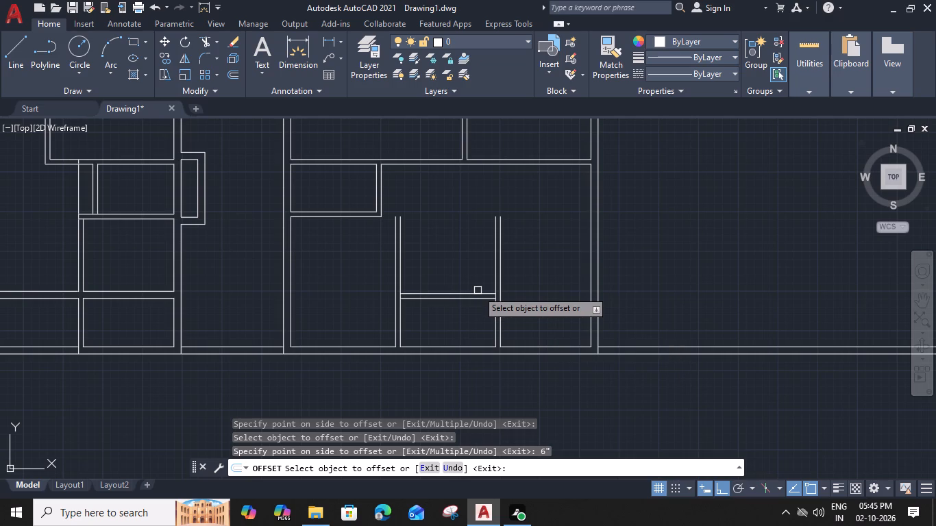
{"action": "key", "text": "Escape"}
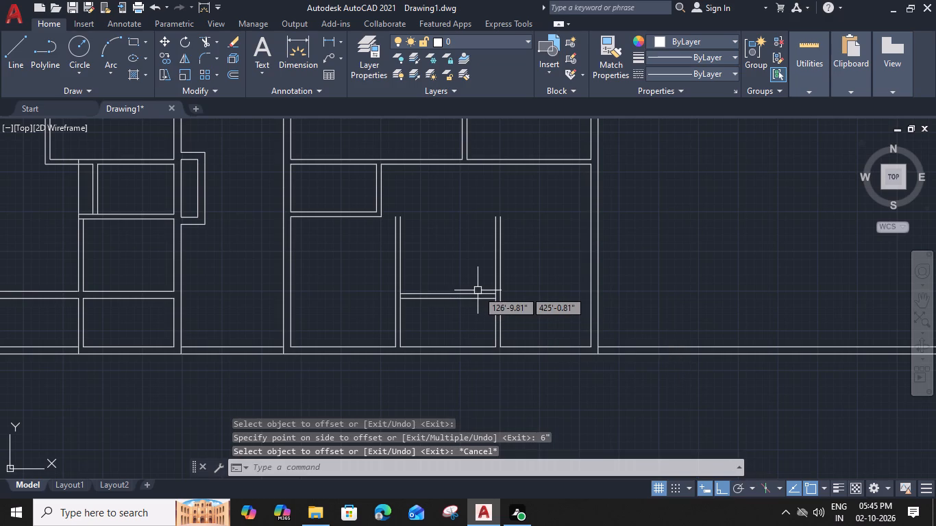
Extend both lines of the new horizontal partition across the second vertical partition to the unit's right wall inner line.
{"action": "type", "text": "EX"}
{"action": "key", "text": "space"}
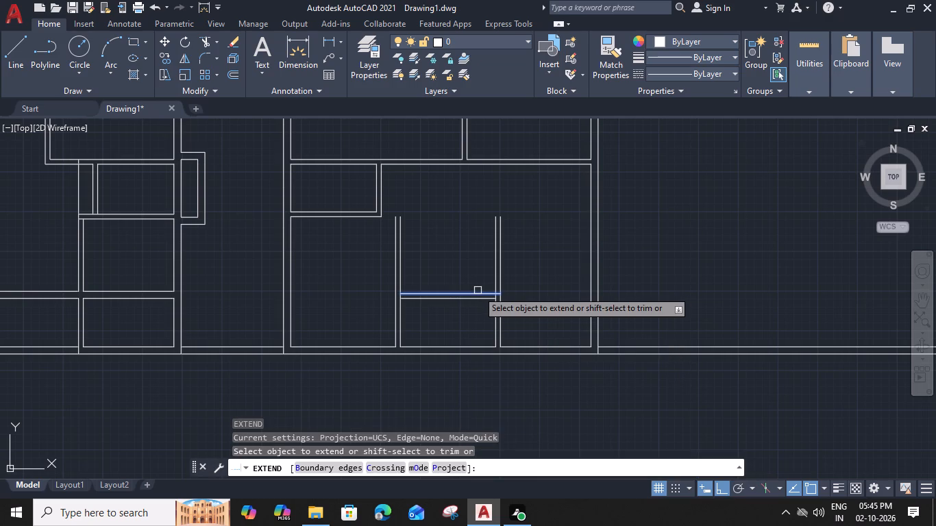
{"action": "left_click", "coordinate": [478, 290]}
{"action": "left_click", "coordinate": [487, 295]}
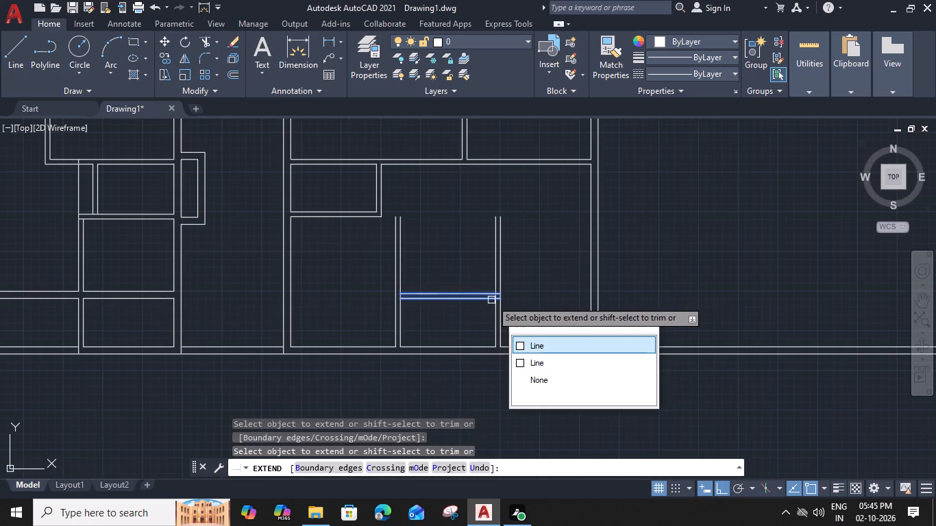
{"action": "left_click", "coordinate": [491, 292]}
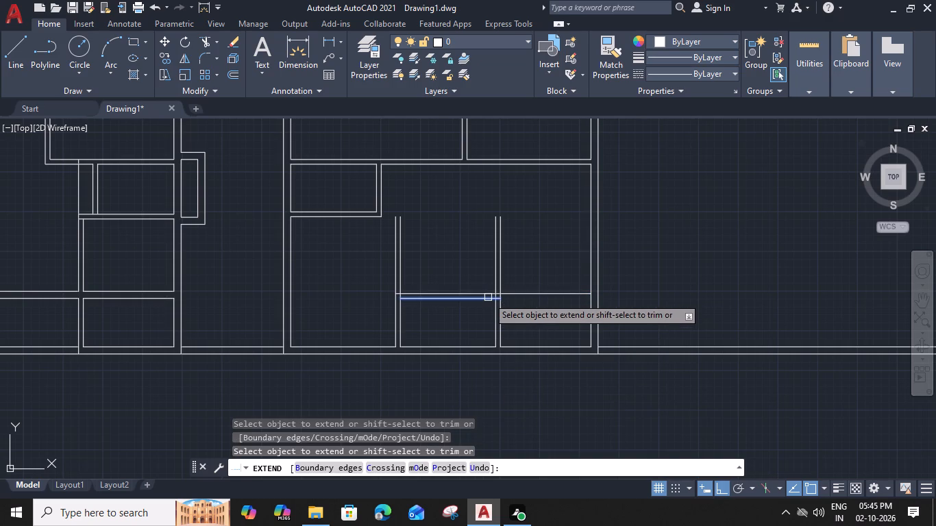
{"action": "left_click", "coordinate": [488, 297]}
{"action": "left_click", "coordinate": [491, 299]}
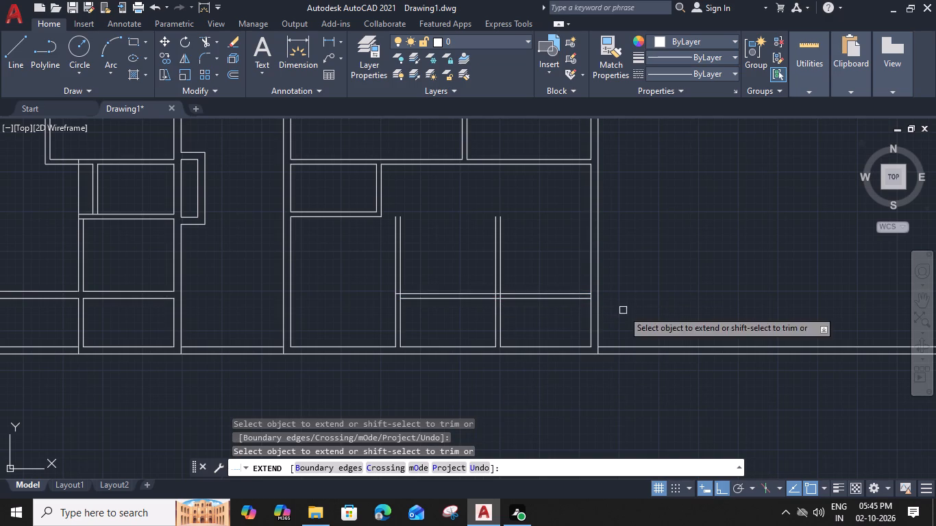
{"action": "middle_click_drag", "start_coordinate": [571, 277], "coordinate": [536, 302]}
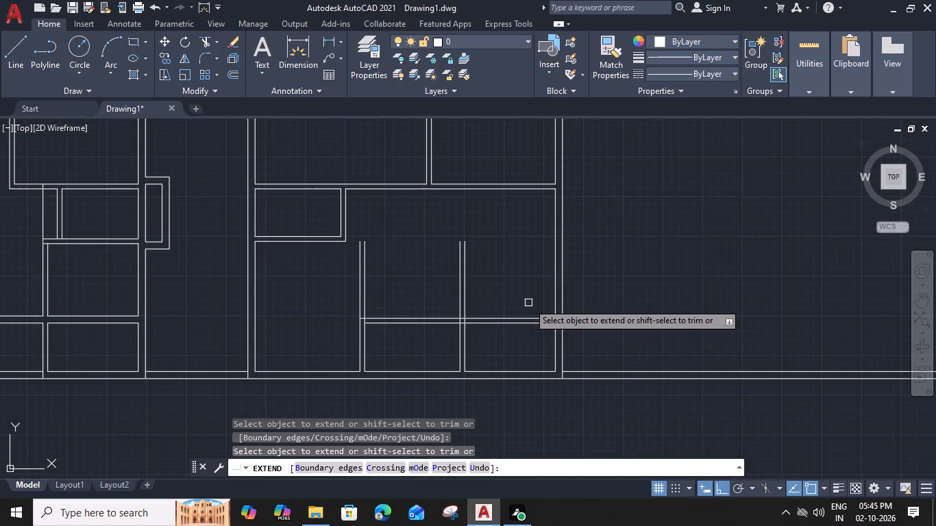
{"action": "key", "text": "Escape"}
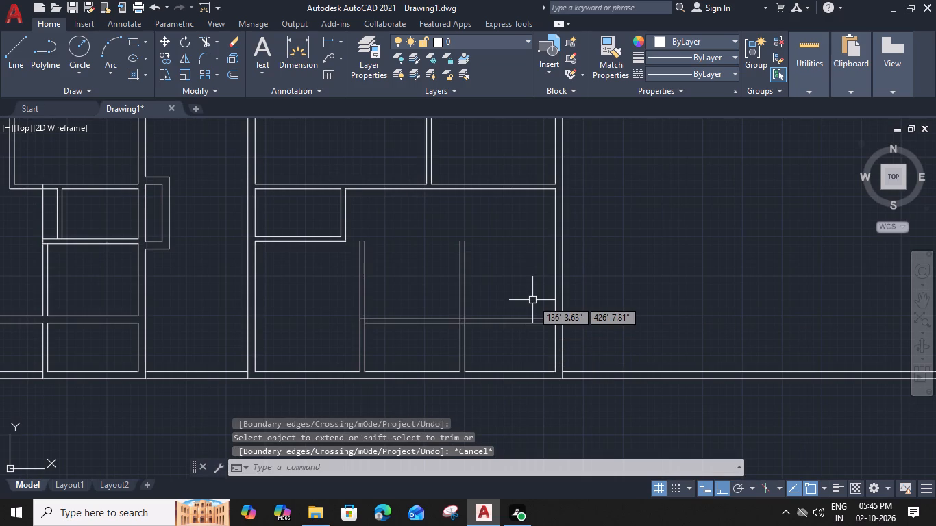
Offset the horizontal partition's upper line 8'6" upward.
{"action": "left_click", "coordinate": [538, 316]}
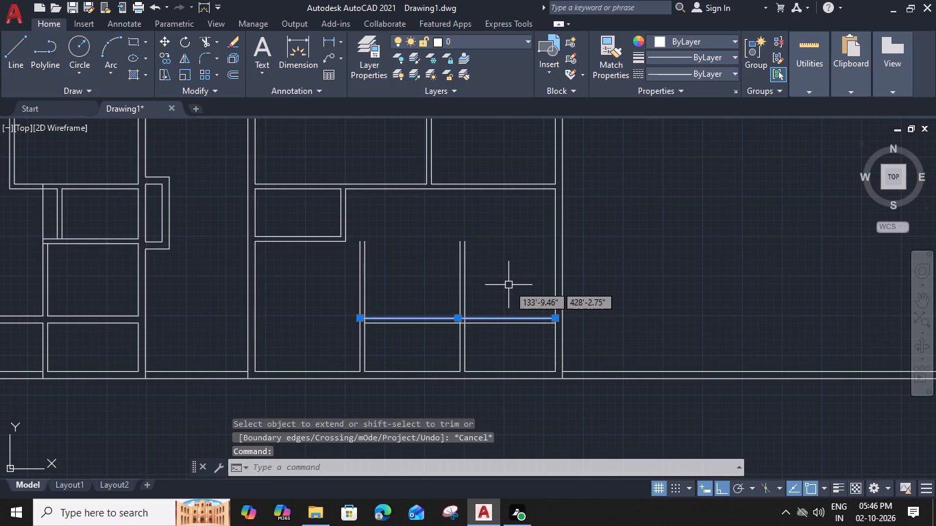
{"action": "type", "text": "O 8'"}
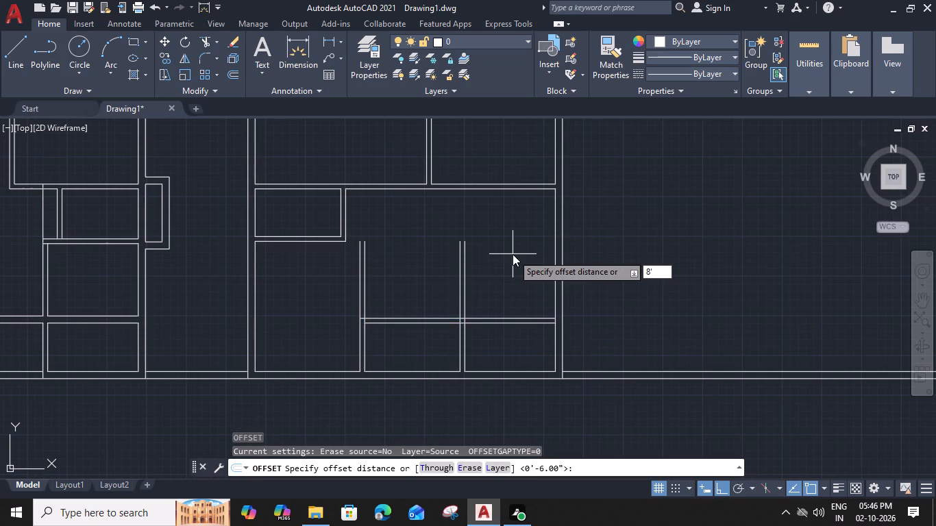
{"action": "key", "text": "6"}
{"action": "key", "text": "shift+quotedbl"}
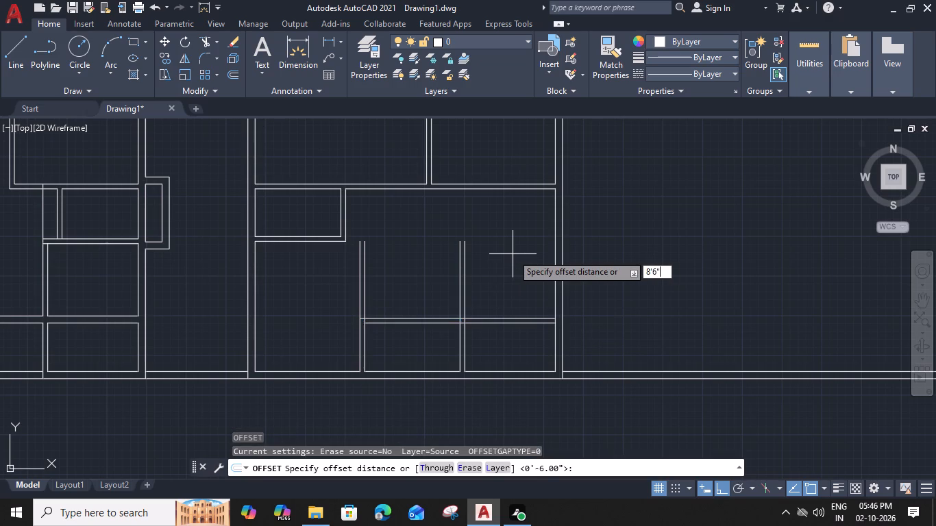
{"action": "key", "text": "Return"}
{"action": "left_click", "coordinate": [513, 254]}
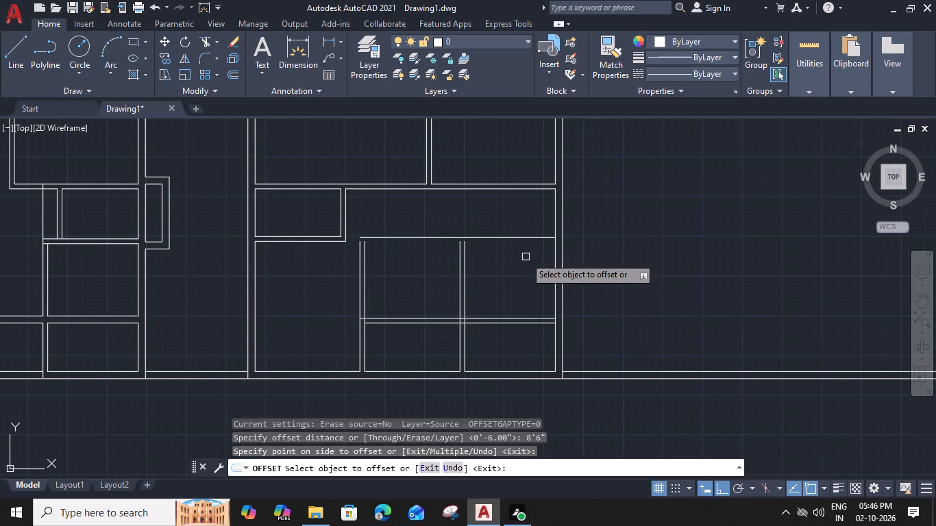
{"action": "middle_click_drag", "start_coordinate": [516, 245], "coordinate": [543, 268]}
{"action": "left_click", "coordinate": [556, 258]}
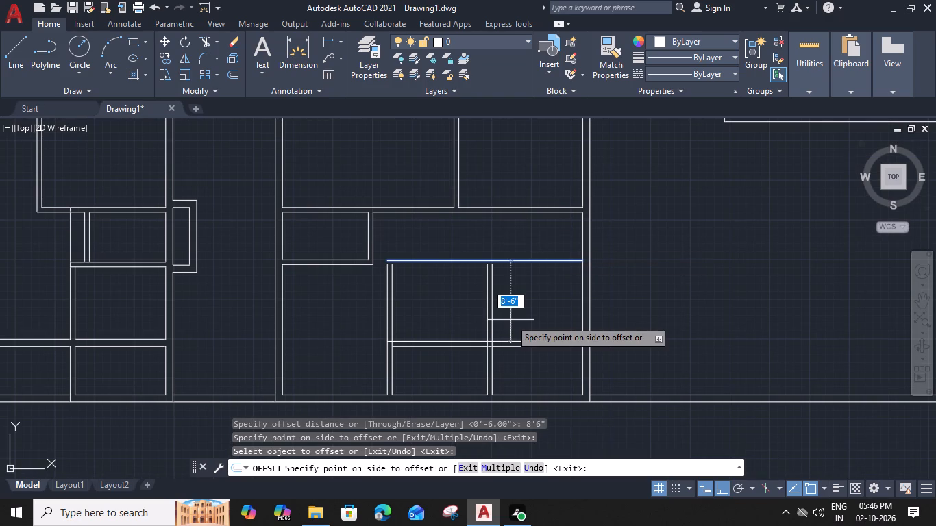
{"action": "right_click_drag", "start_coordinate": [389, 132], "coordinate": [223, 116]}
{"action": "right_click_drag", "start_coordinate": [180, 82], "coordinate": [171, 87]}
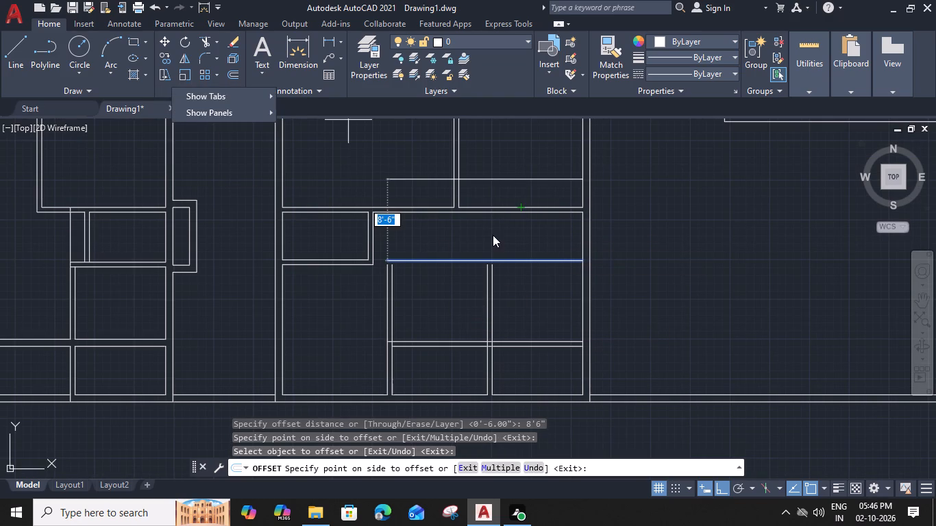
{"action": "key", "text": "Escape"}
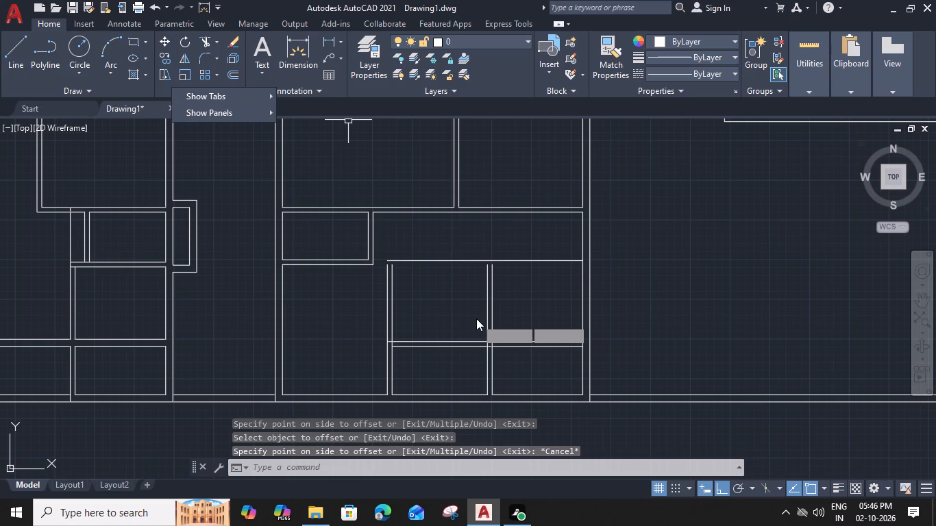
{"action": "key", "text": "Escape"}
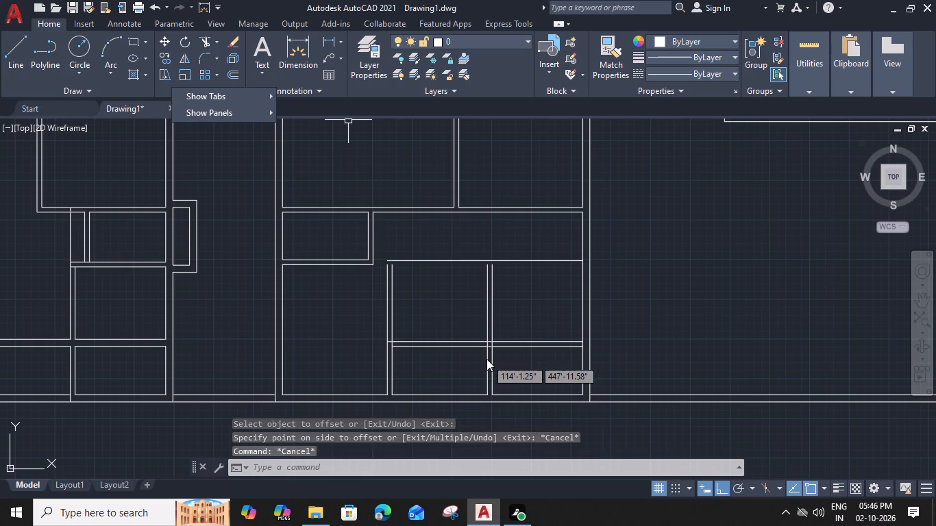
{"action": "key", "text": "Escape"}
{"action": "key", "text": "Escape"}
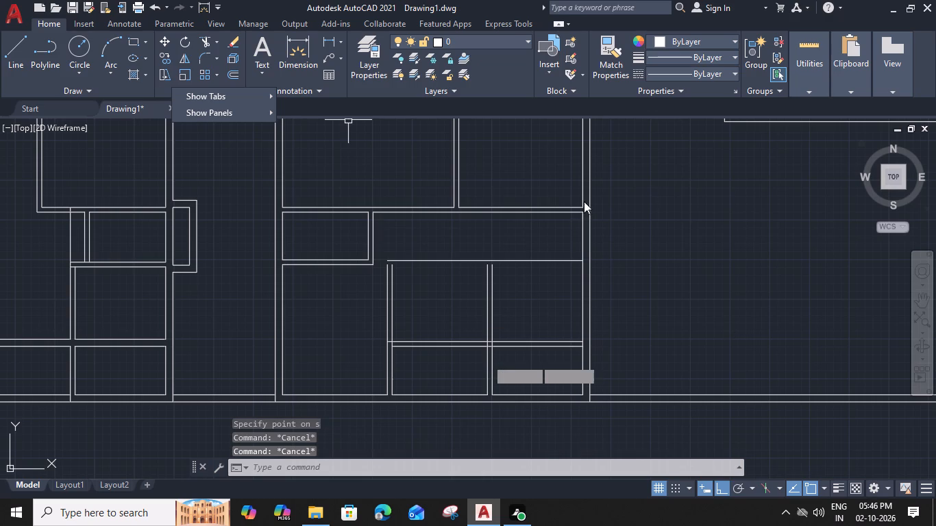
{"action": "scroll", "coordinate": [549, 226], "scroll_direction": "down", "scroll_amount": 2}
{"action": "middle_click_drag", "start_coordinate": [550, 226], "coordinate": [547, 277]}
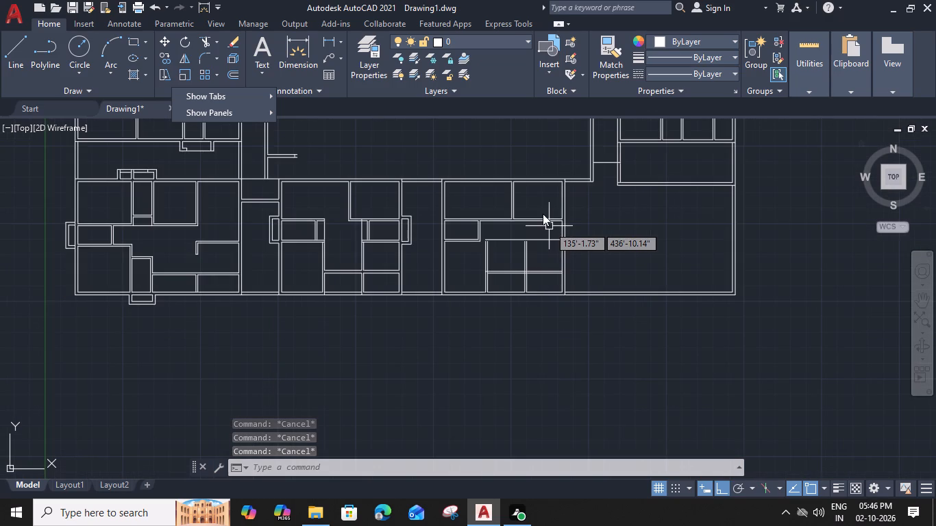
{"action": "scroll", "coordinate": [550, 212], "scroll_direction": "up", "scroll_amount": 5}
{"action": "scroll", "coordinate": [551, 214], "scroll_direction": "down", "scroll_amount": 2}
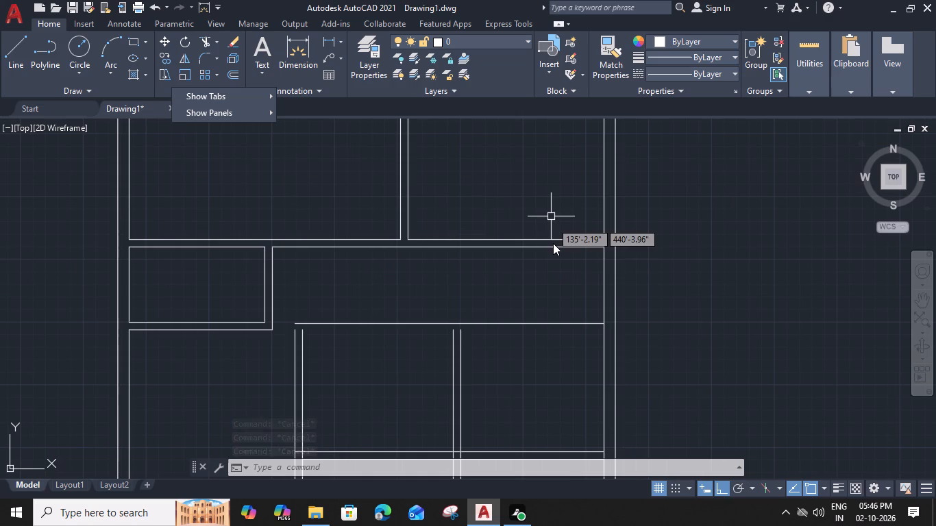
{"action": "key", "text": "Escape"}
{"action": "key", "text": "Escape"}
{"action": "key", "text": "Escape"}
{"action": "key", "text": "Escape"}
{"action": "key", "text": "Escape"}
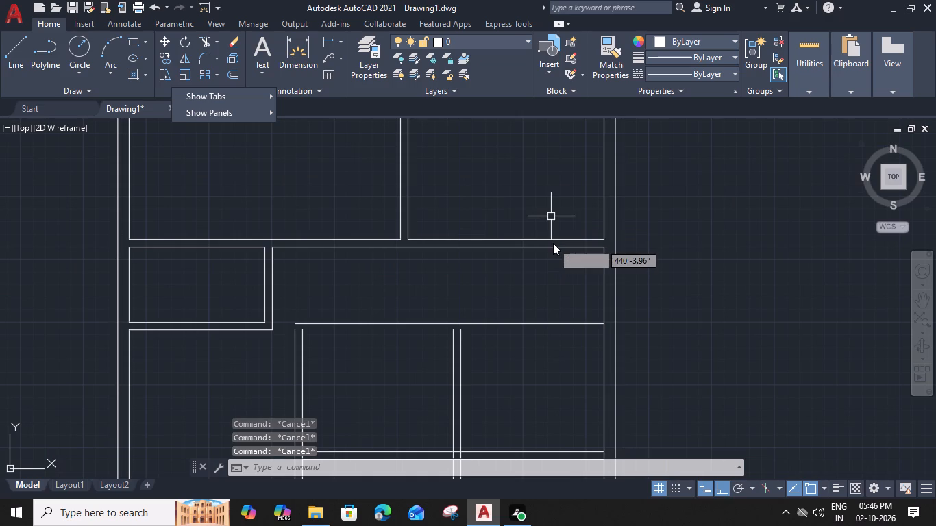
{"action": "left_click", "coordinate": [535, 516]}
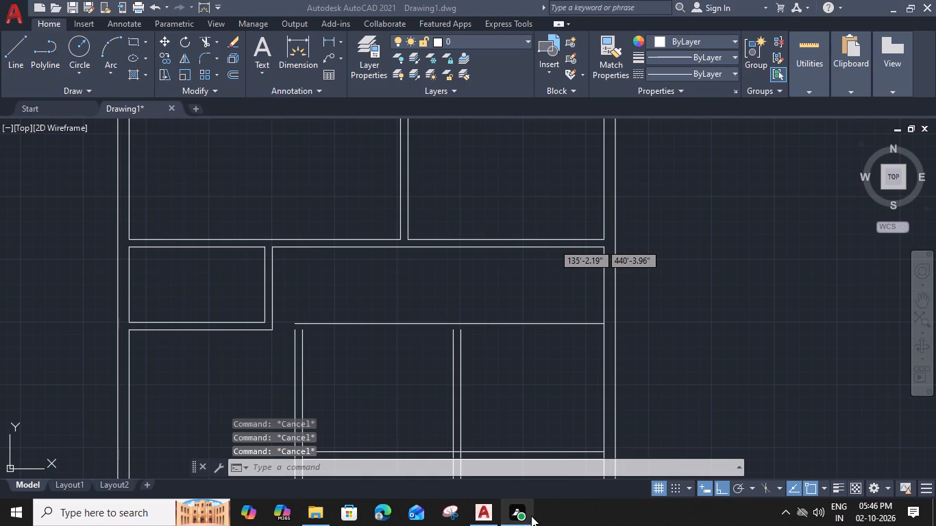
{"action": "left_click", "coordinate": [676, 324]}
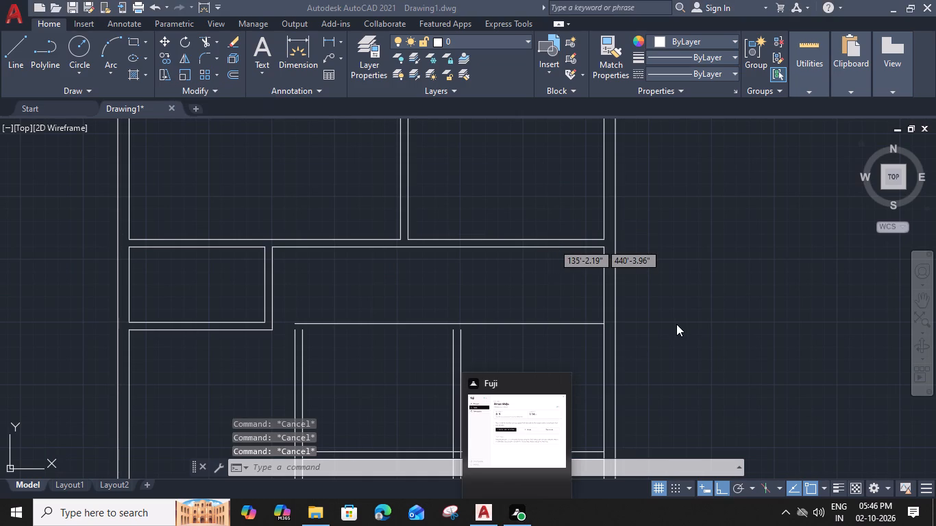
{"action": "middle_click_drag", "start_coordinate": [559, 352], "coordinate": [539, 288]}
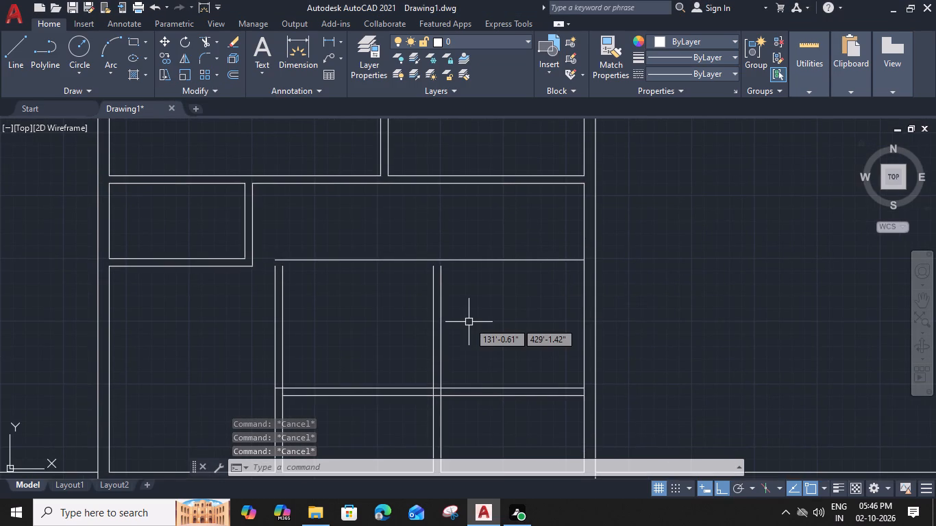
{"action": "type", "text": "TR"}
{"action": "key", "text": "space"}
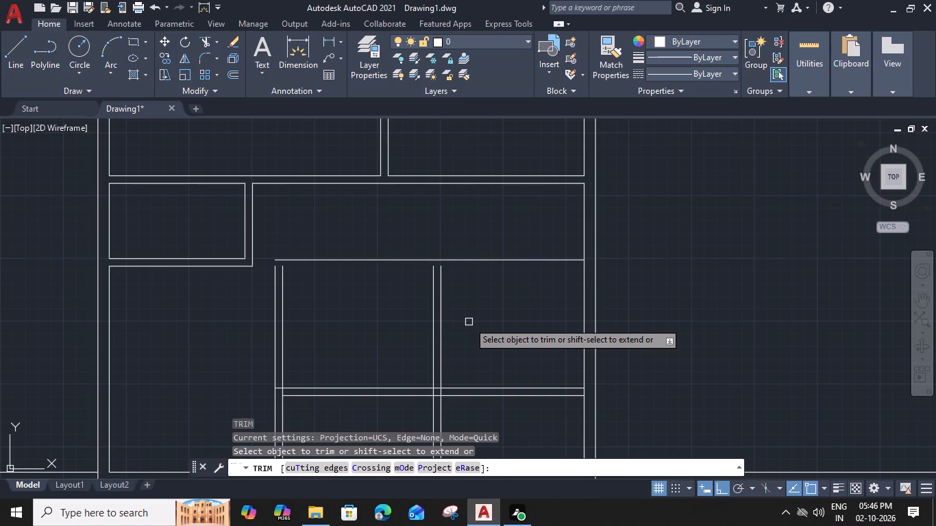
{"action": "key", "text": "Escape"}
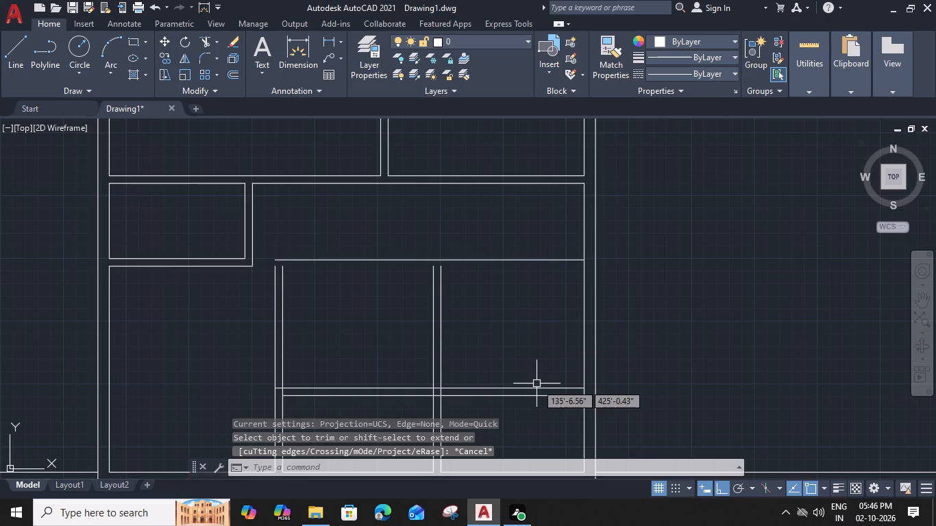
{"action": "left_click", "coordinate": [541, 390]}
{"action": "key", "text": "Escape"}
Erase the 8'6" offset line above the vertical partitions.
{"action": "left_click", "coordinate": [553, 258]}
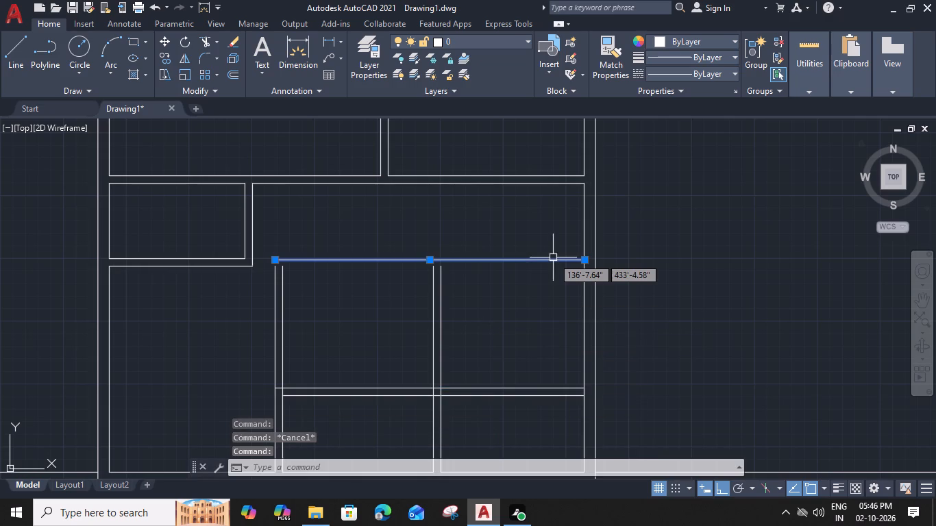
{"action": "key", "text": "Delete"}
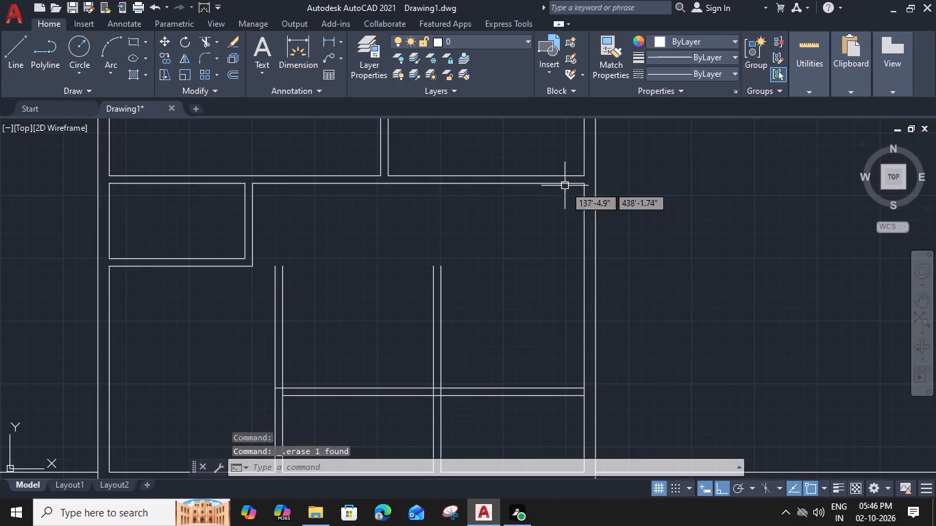
Offset the lower line of the wall above the vertical partitions 5' downward, and offset the resulting line a further 6".
{"action": "left_click", "coordinate": [565, 186]}
{"action": "type", "text": "O"}
{"action": "key", "text": "space"}
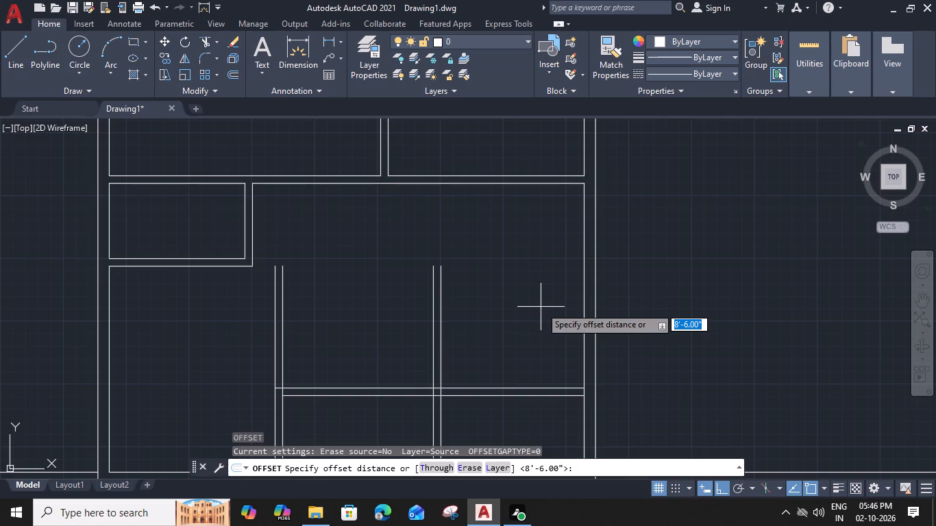
{"action": "key", "text": "5"}
{"action": "type", "text": "'"}
{"action": "key", "text": "space"}
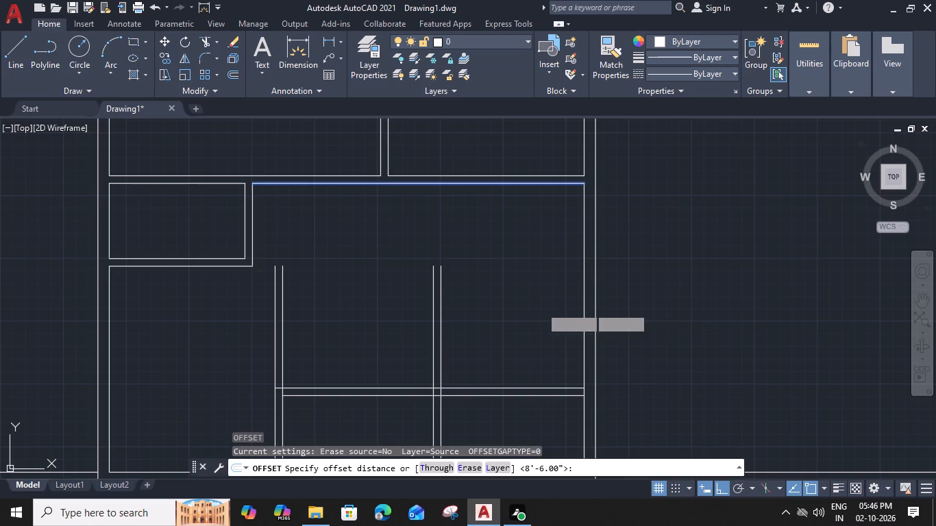
{"action": "left_click", "coordinate": [541, 305]}
{"action": "left_click", "coordinate": [537, 258]}
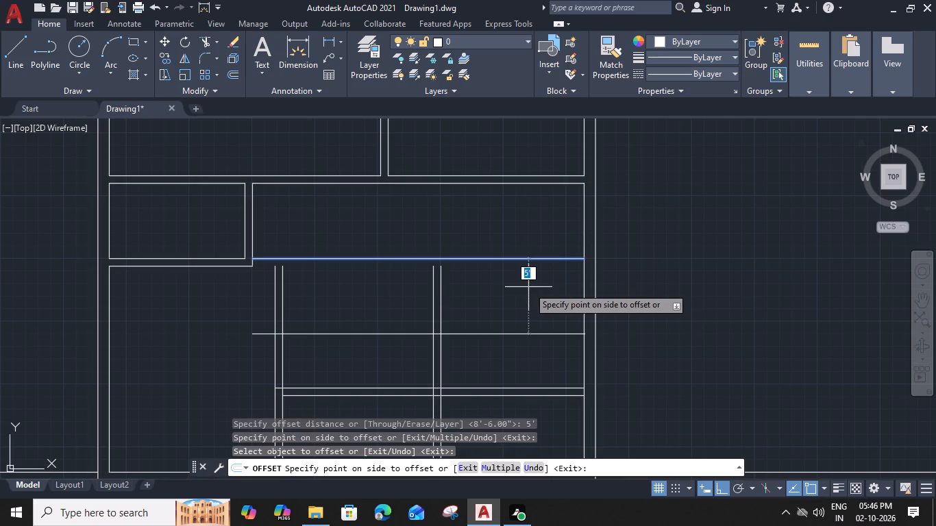
{"action": "type", "text": "6\""}
{"action": "key", "text": "Return"}
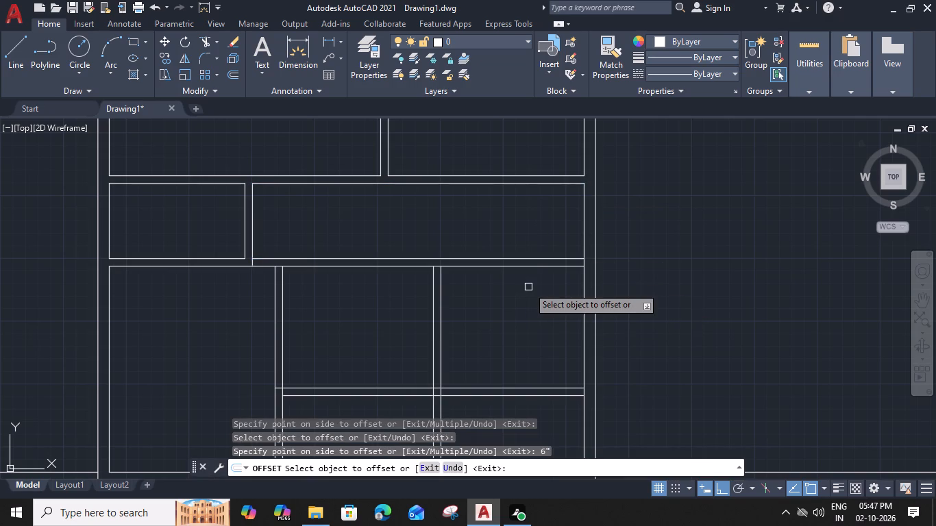
{"action": "key", "text": "Escape"}
Trim the right wall's inner line between the two lines of the new horizontal wall.
{"action": "scroll", "coordinate": [515, 271], "scroll_direction": "down", "scroll_amount": 1}
{"action": "middle_click_drag", "start_coordinate": [516, 255], "coordinate": [537, 253]}
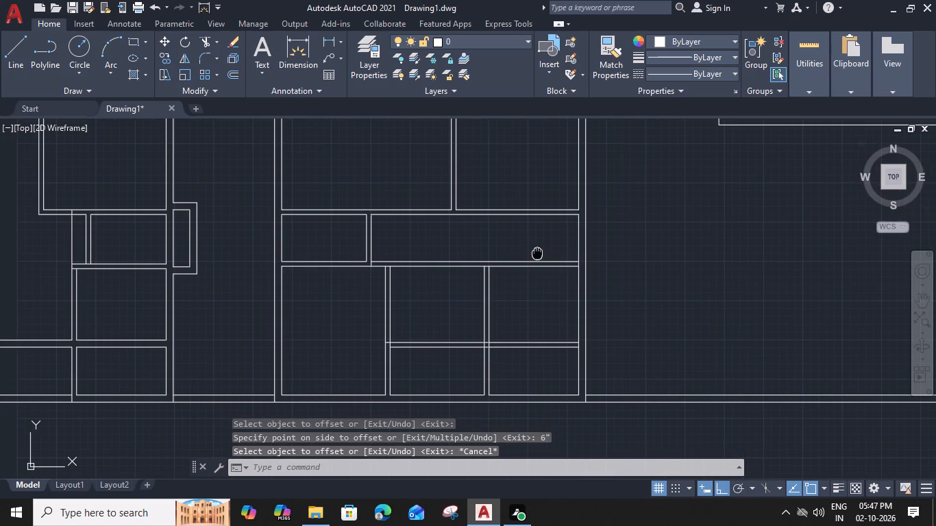
{"action": "type", "text": "TR"}
{"action": "key", "text": "space"}
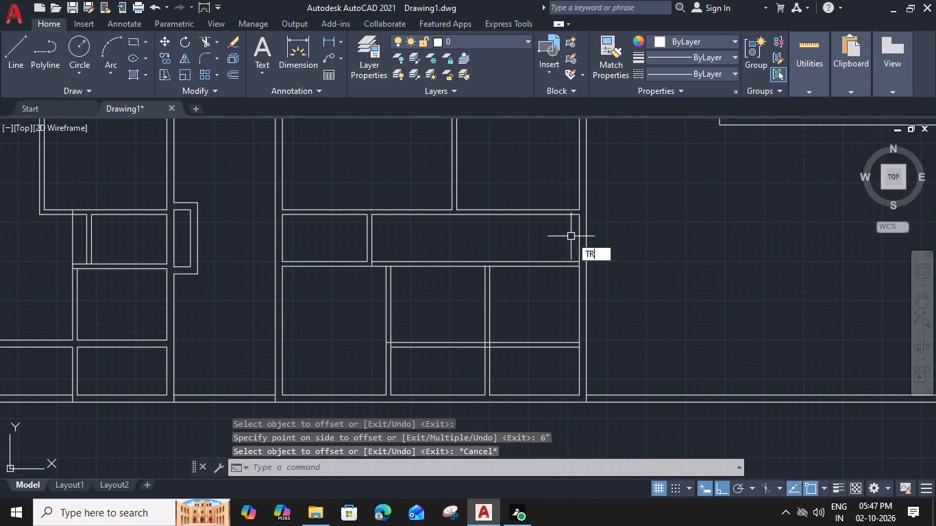
{"action": "scroll", "coordinate": [569, 264], "scroll_direction": "up", "scroll_amount": 2}
{"action": "left_click", "coordinate": [594, 264]}
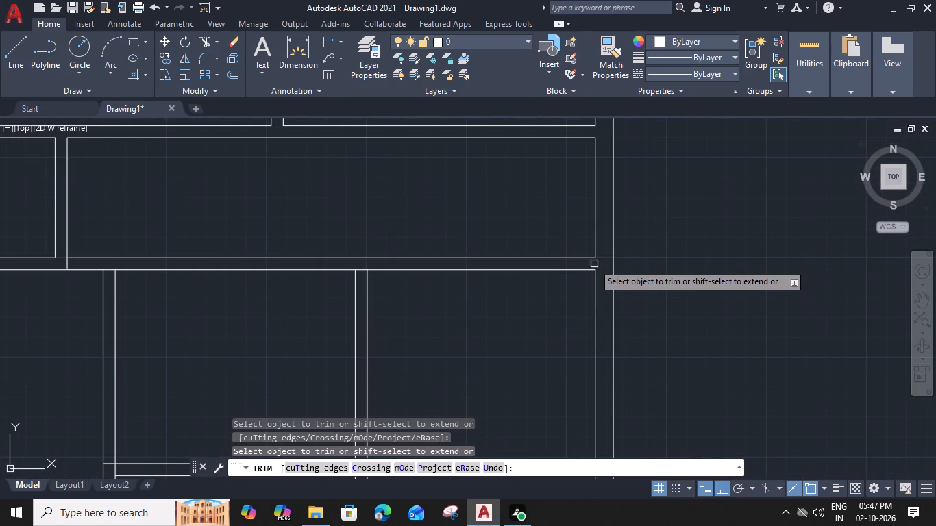
{"action": "key", "text": "Escape"}
Offset the right wall's inner line in the strip between the horizontal walls 8' inward, and offset the result a further 6".
{"action": "left_click", "coordinate": [593, 224]}
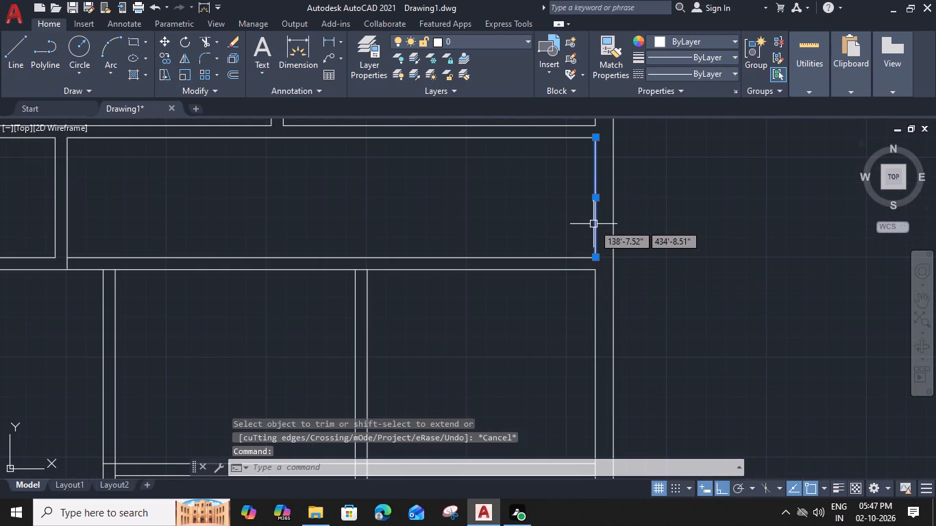
{"action": "type", "text": "O"}
{"action": "key", "text": "space"}
{"action": "middle_click_drag", "start_coordinate": [562, 240], "coordinate": [565, 245]}
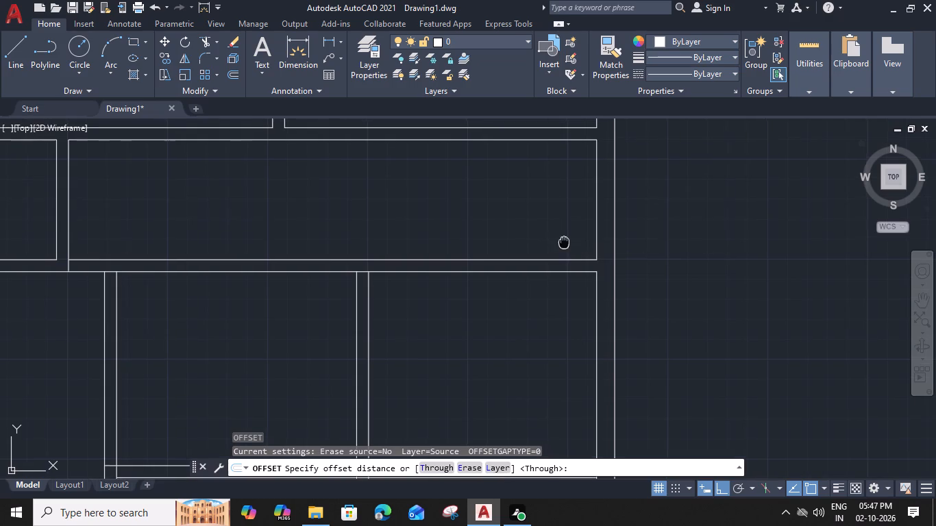
{"action": "middle_click_drag", "start_coordinate": [565, 245], "coordinate": [665, 340]}
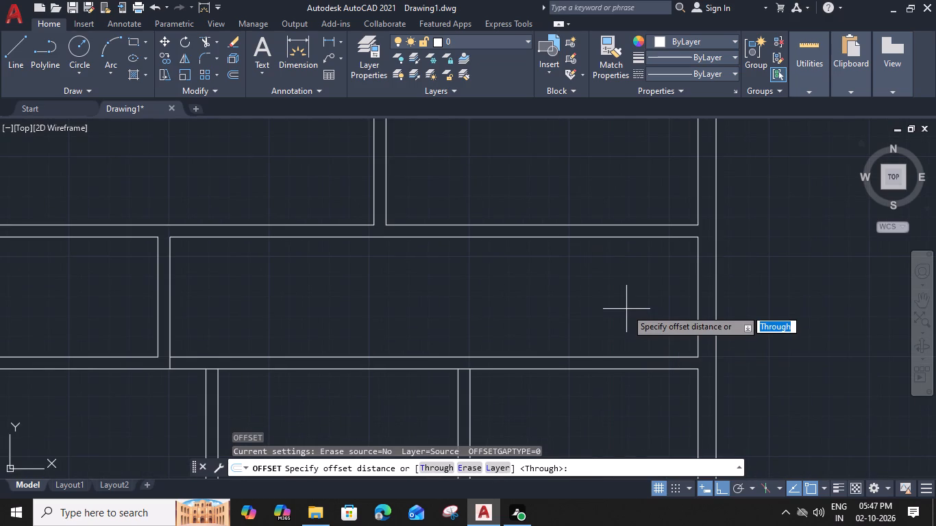
{"action": "type", "text": "8'"}
{"action": "key", "text": "space"}
{"action": "left_click", "coordinate": [580, 307]}
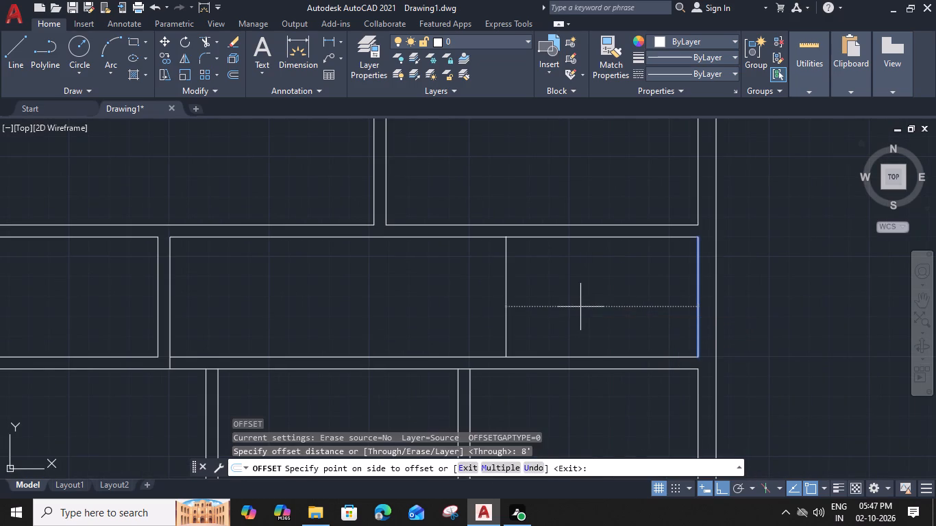
{"action": "scroll", "coordinate": [558, 280], "scroll_direction": "up", "scroll_amount": 1}
{"action": "middle_click_drag", "start_coordinate": [558, 280], "coordinate": [628, 281]}
{"action": "left_click", "coordinate": [545, 290]}
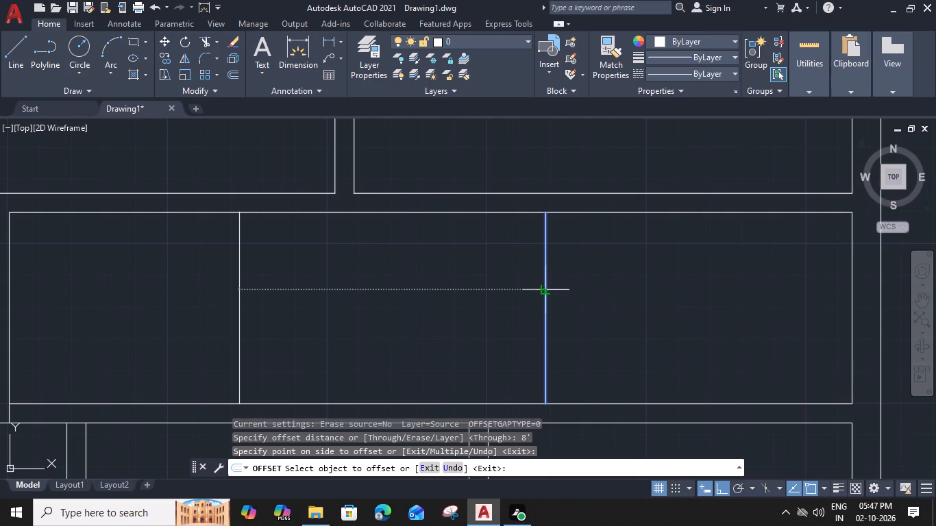
{"action": "type", "text": "6\""}
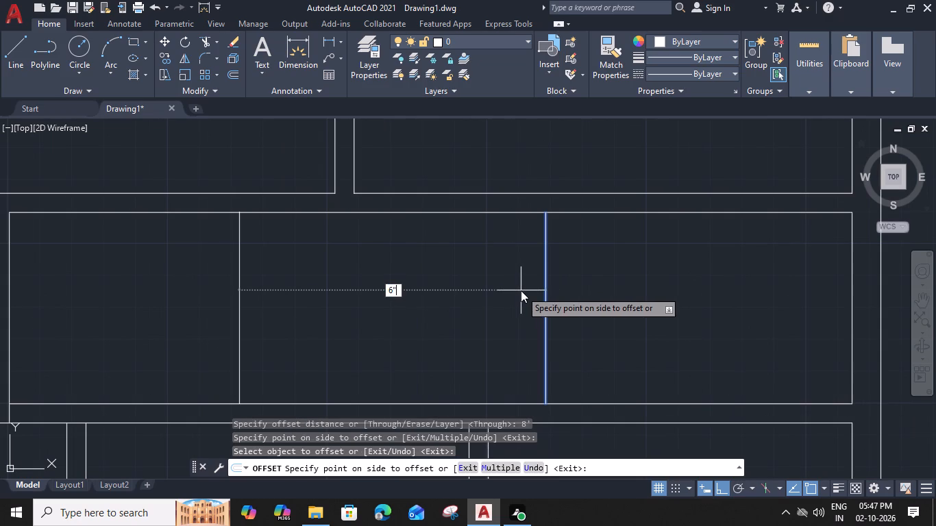
{"action": "key", "text": "Return"}
{"action": "middle_click_drag", "start_coordinate": [635, 288], "coordinate": [642, 281]}
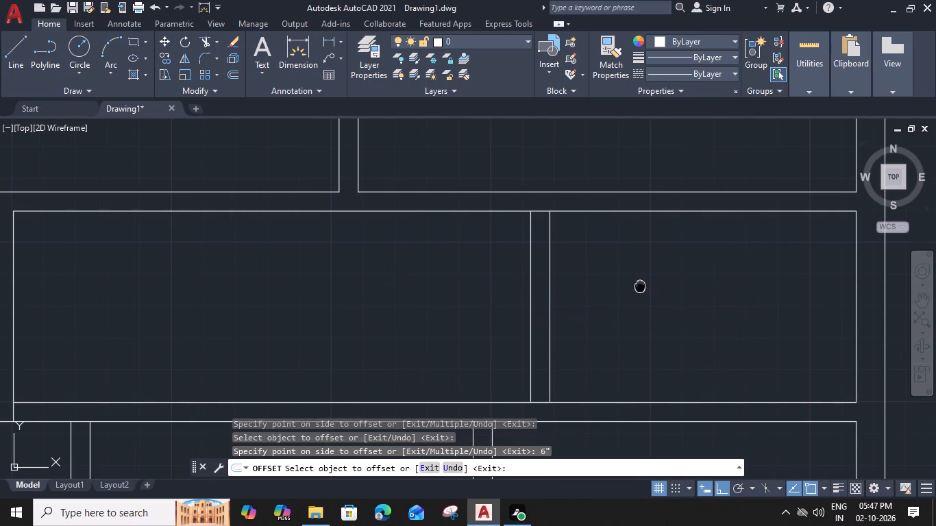
{"action": "middle_click_drag", "start_coordinate": [642, 281], "coordinate": [663, 231]}
{"action": "middle_click_drag", "start_coordinate": [645, 275], "coordinate": [646, 275]}
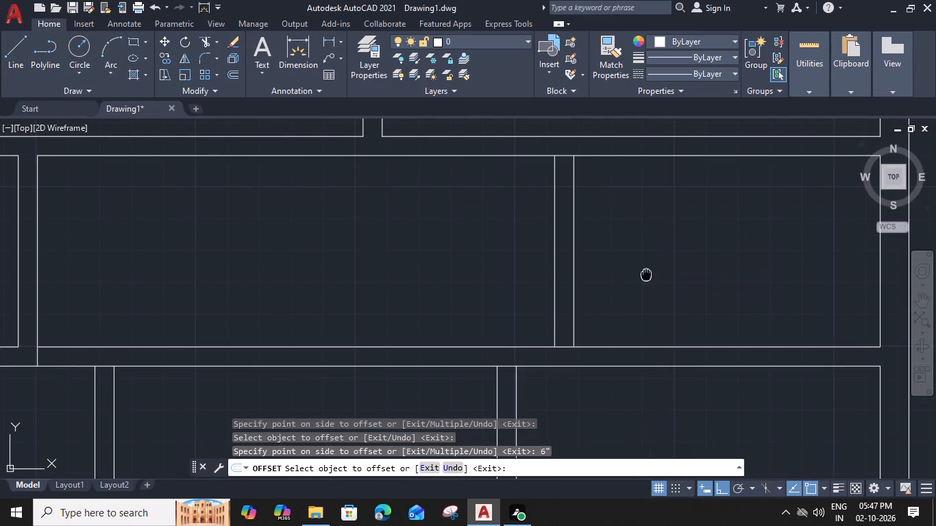
{"action": "middle_click_drag", "start_coordinate": [646, 275], "coordinate": [629, 208]}
{"action": "scroll", "coordinate": [626, 345], "scroll_direction": "down", "scroll_amount": 1}
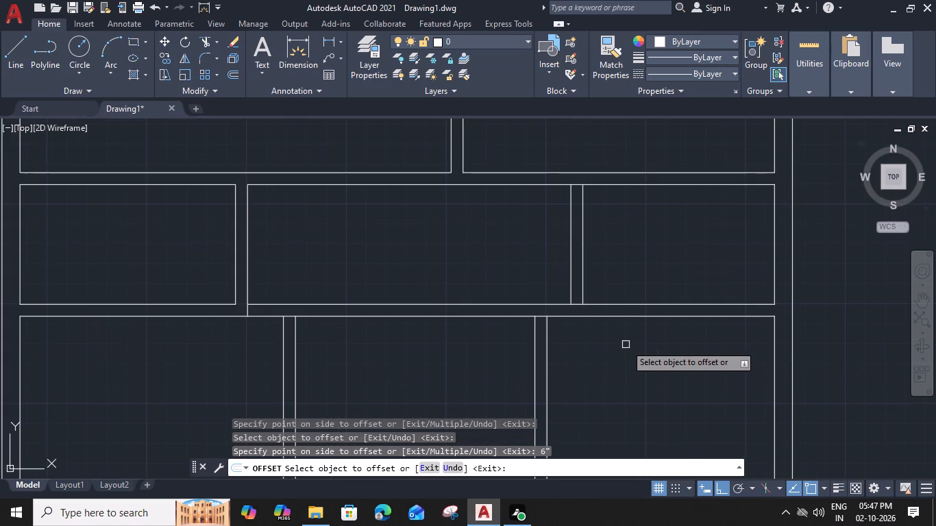
{"action": "key", "text": "Escape"}
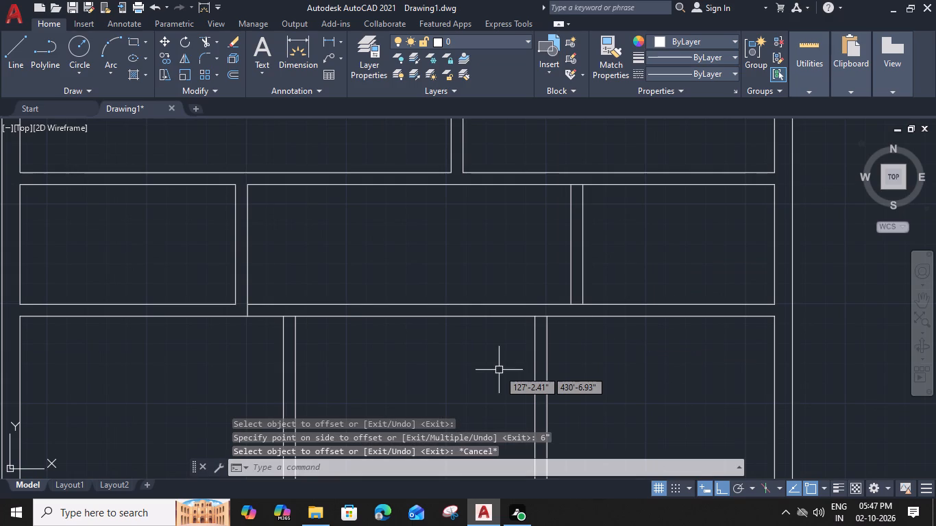
Trim the wall lines across the second vertical partition's top and across both ends of the new short partition.
{"action": "key", "text": "t"}
{"action": "key", "text": "r"}
{"action": "key", "text": "space"}
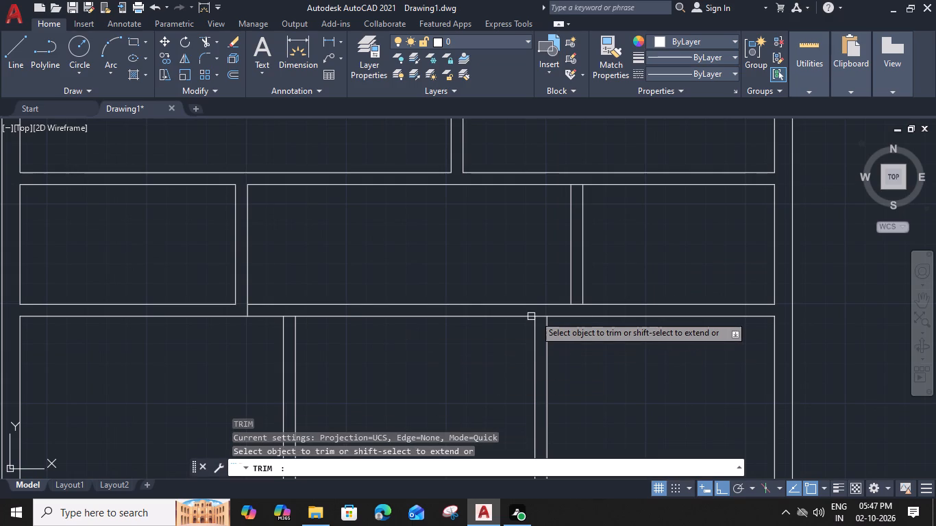
{"action": "left_click", "coordinate": [543, 318]}
{"action": "left_click", "coordinate": [576, 183]}
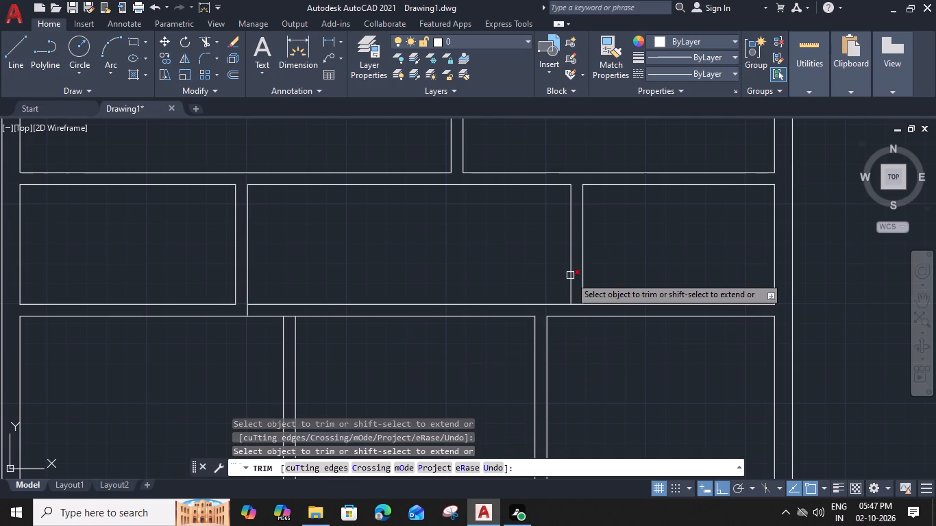
{"action": "left_click", "coordinate": [577, 302]}
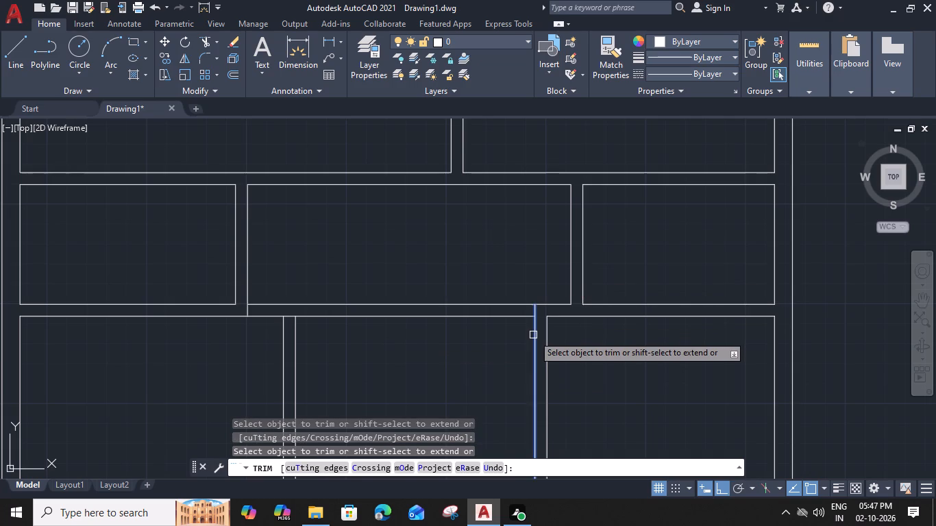
Extend the second partition's left line to the horizontal wall's upper line, and trim both wall lines between the two vertical partitions.
{"action": "left_click", "coordinate": [533, 335], "text": "shift"}
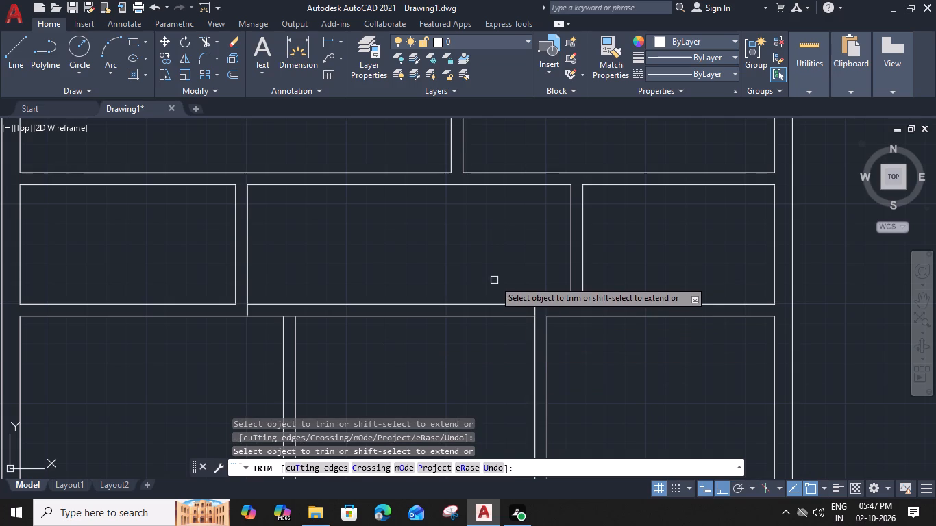
{"action": "scroll", "coordinate": [494, 280], "scroll_direction": "down", "scroll_amount": 1}
{"action": "middle_click_drag", "start_coordinate": [494, 272], "coordinate": [524, 274]}
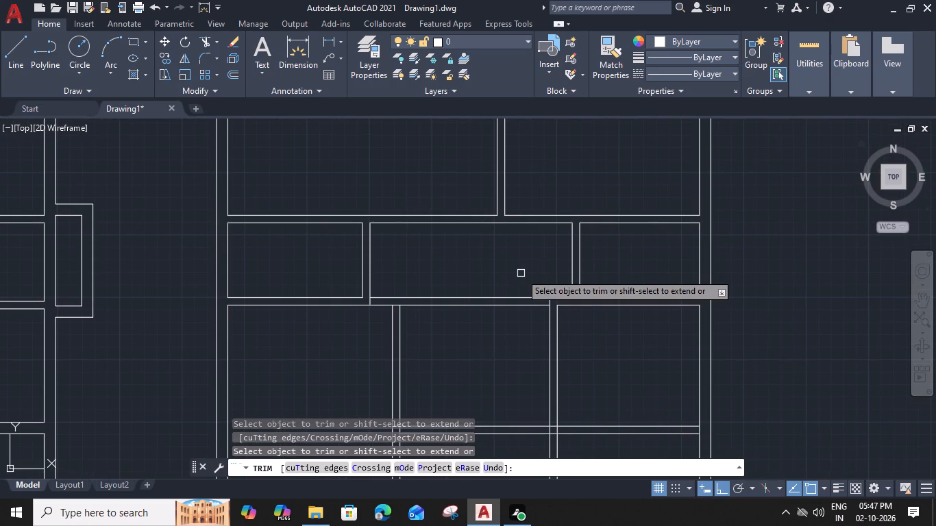
{"action": "left_click", "coordinate": [521, 273]}
{"action": "left_click", "coordinate": [506, 326]}
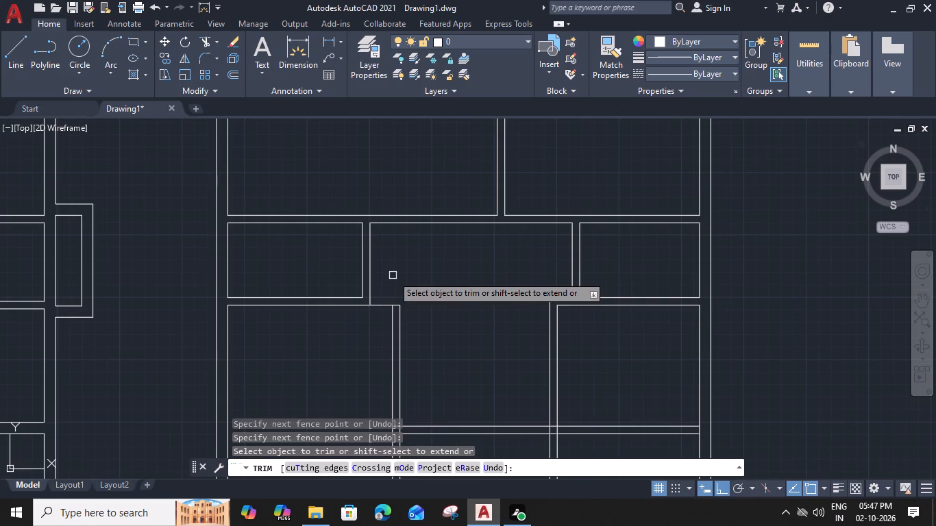
Extend the first vertical partition's right line up to the upper wall, and the left small room's bottom line to meet it.
{"action": "middle_click_drag", "start_coordinate": [412, 292], "coordinate": [429, 290]}
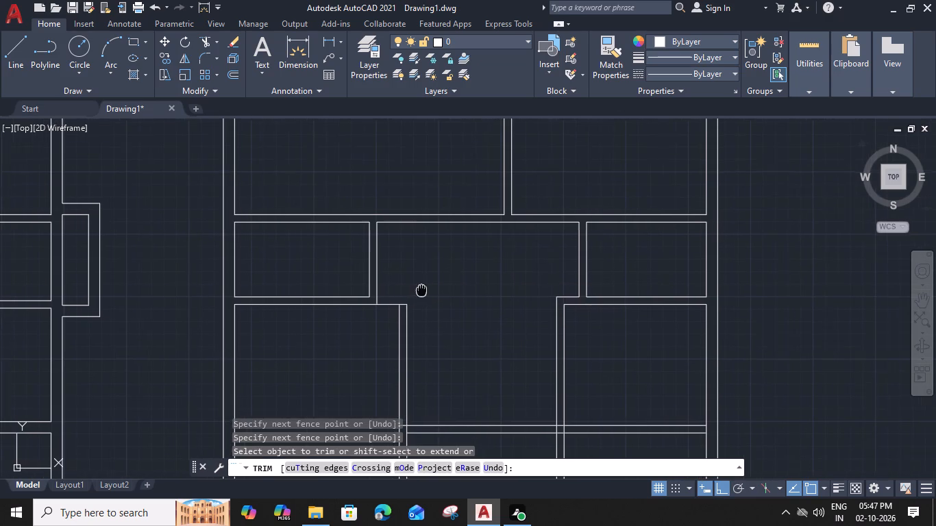
{"action": "middle_click_drag", "start_coordinate": [429, 290], "coordinate": [461, 287]}
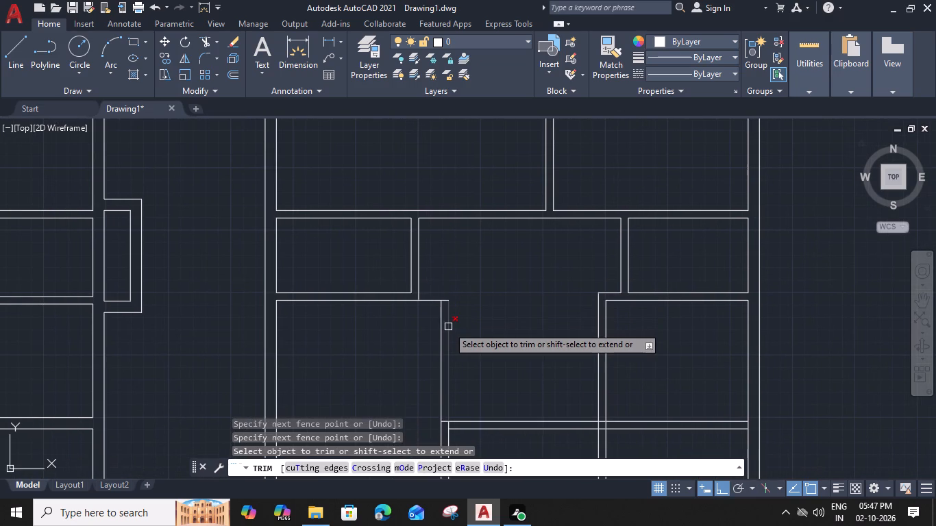
{"action": "left_click", "coordinate": [448, 327], "text": "shift"}
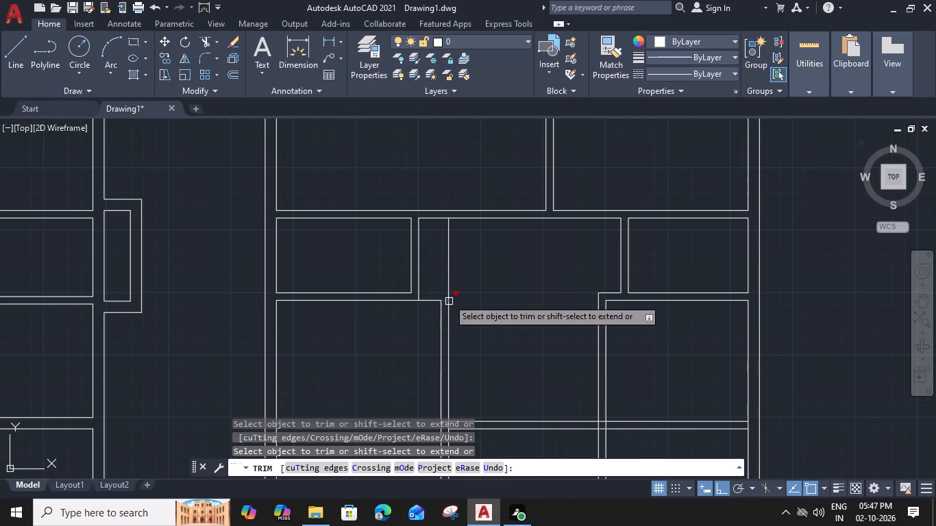
{"action": "left_click", "coordinate": [398, 290], "text": "shift"}
{"action": "left_click", "coordinate": [400, 290], "text": "shift"}
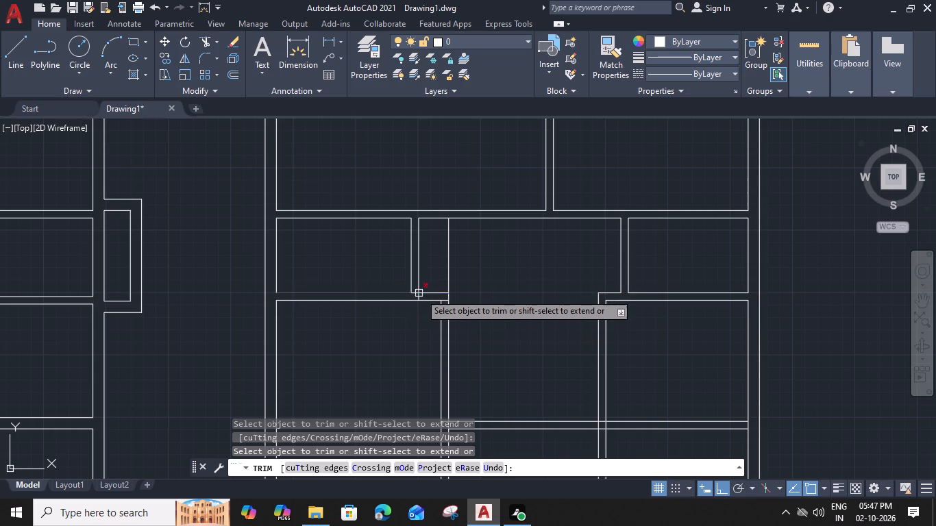
Trim the small room's bottom line across its right-hand partition and beyond the extended vertical line.
{"action": "scroll", "coordinate": [415, 289], "scroll_direction": "up", "scroll_amount": 2}
{"action": "left_click", "coordinate": [413, 297], "text": "shift"}
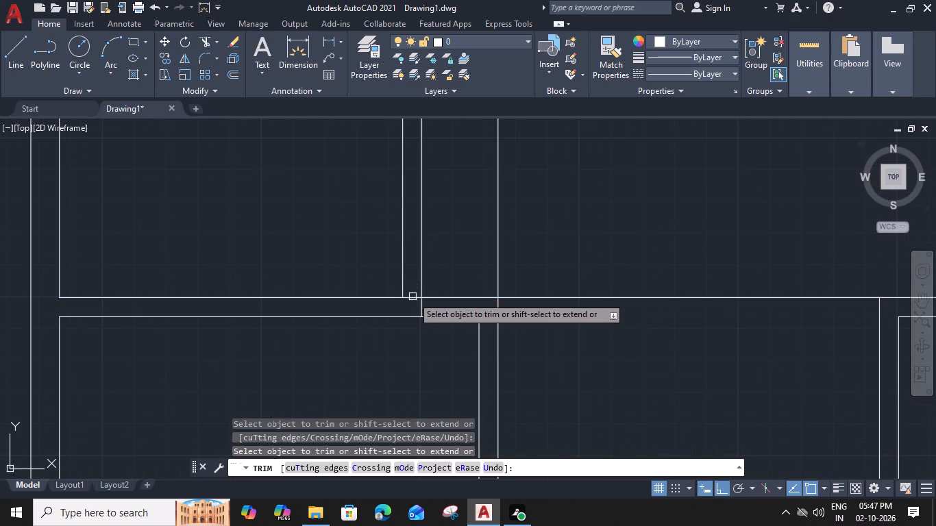
{"action": "left_click", "coordinate": [412, 297]}
{"action": "scroll", "coordinate": [412, 297], "scroll_direction": "down", "scroll_amount": 1}
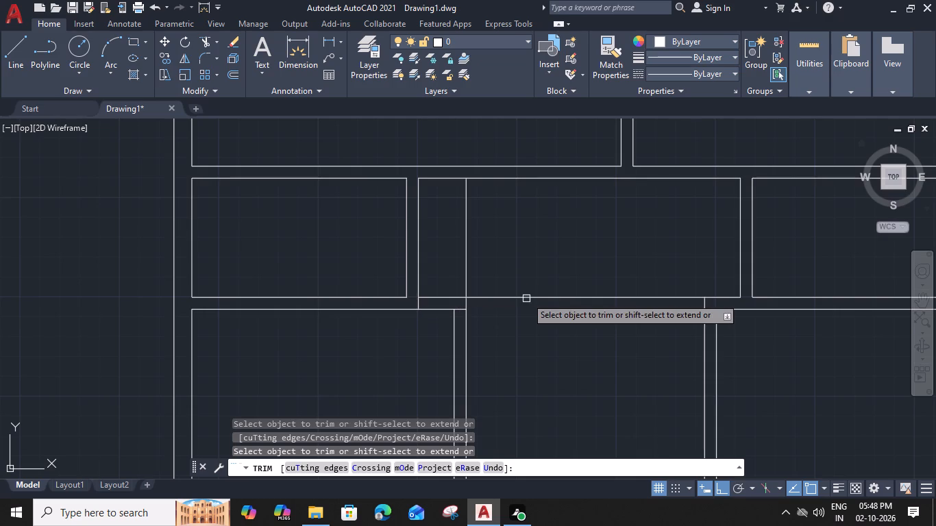
{"action": "left_click", "coordinate": [526, 296]}
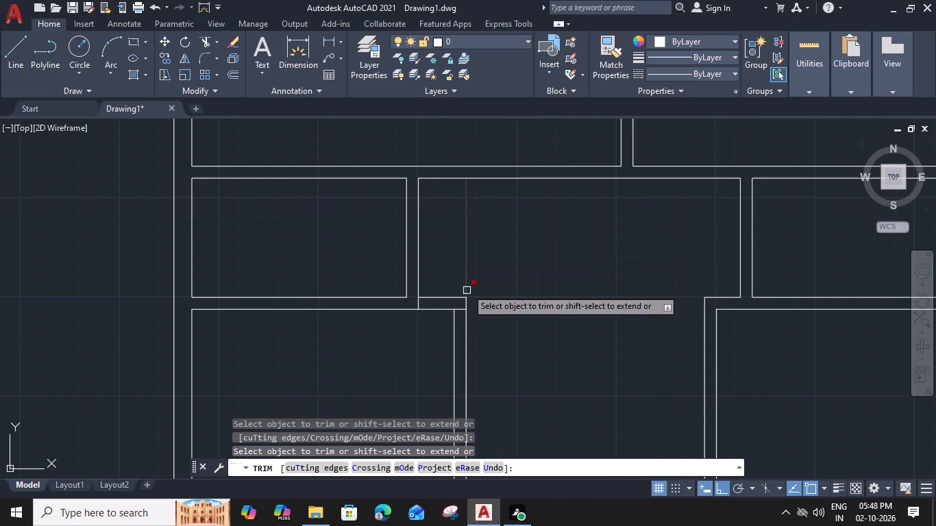
Extend the first partition's right line across the upper wall, and trim both upper wall lines over the central space to its right.
{"action": "left_click", "coordinate": [468, 238], "text": "shift"}
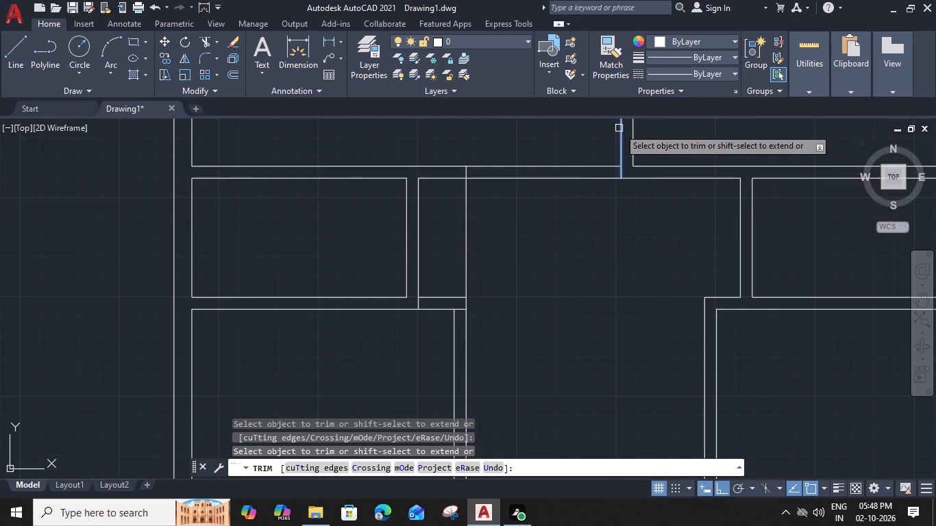
{"action": "left_click", "coordinate": [619, 128], "text": "shift"}
{"action": "left_click", "coordinate": [588, 153]}
{"action": "left_click", "coordinate": [575, 199]}
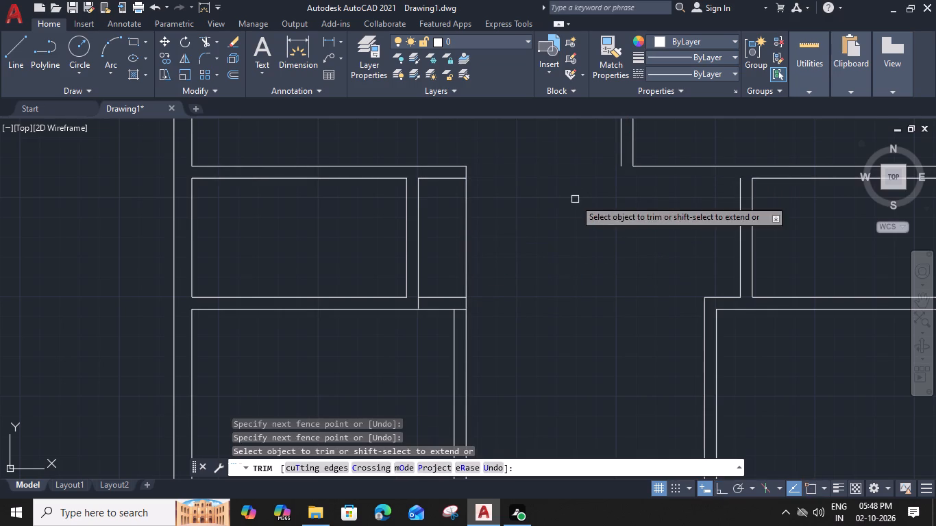
Extend both lines of the wall below the upper-right room to its vertical partition's left line, closing the outer corner and trimming the excess.
{"action": "scroll", "coordinate": [553, 202], "scroll_direction": "down", "scroll_amount": 2}
{"action": "middle_click_drag", "start_coordinate": [555, 215], "coordinate": [513, 224]}
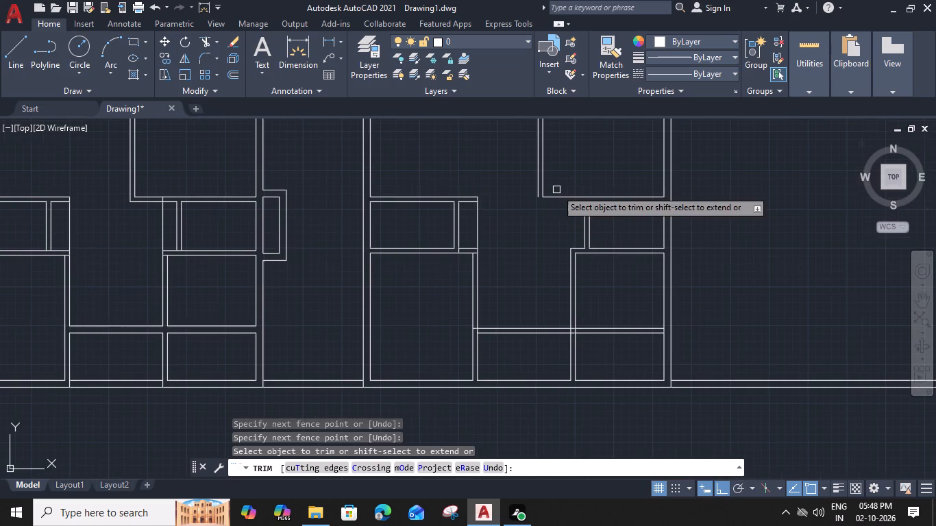
{"action": "left_click", "coordinate": [567, 199], "text": "shift"}
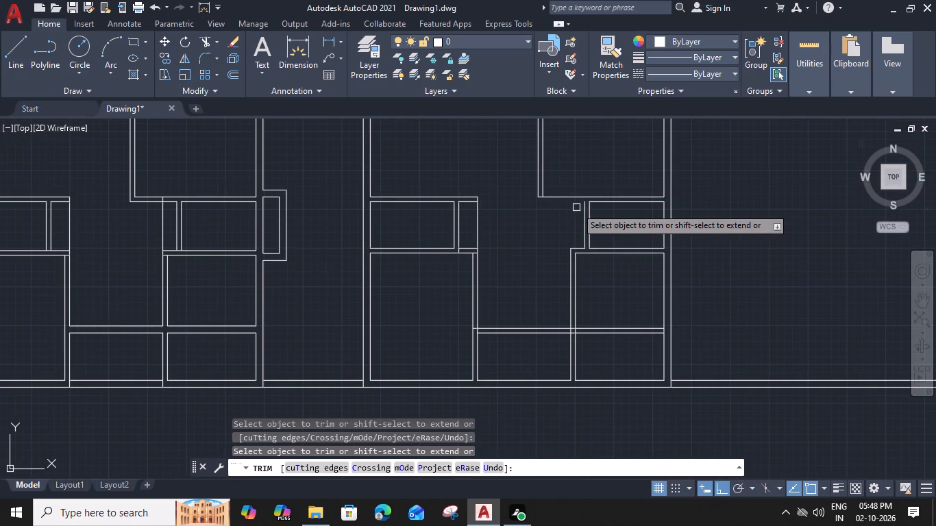
{"action": "middle_click_drag", "start_coordinate": [576, 208], "coordinate": [550, 255]}
{"action": "scroll", "coordinate": [584, 254], "scroll_direction": "up", "scroll_amount": 2}
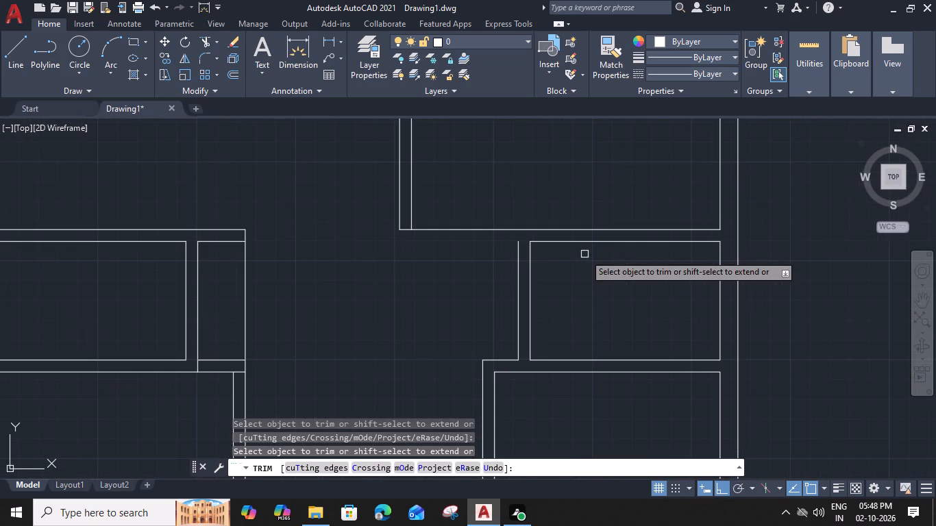
{"action": "left_click", "coordinate": [589, 244], "text": "shift"}
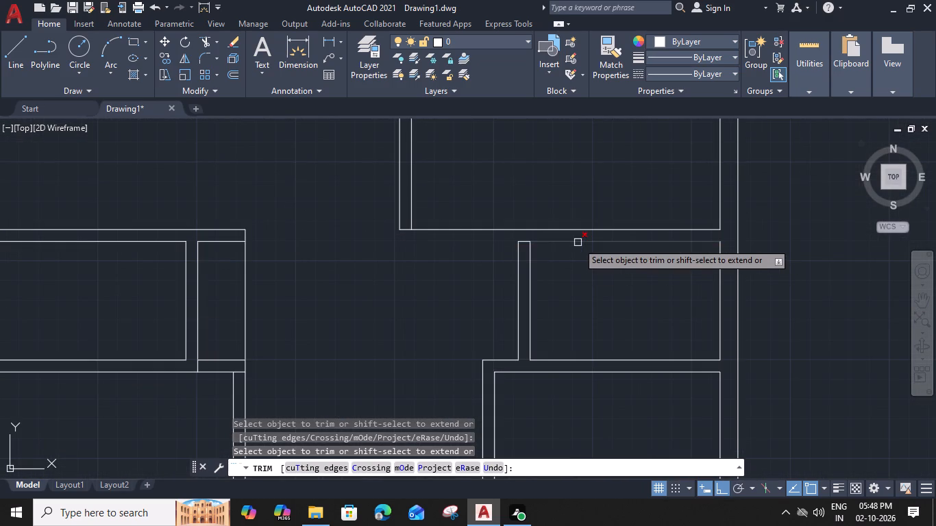
{"action": "scroll", "coordinate": [576, 242], "scroll_direction": "down", "scroll_amount": 2}
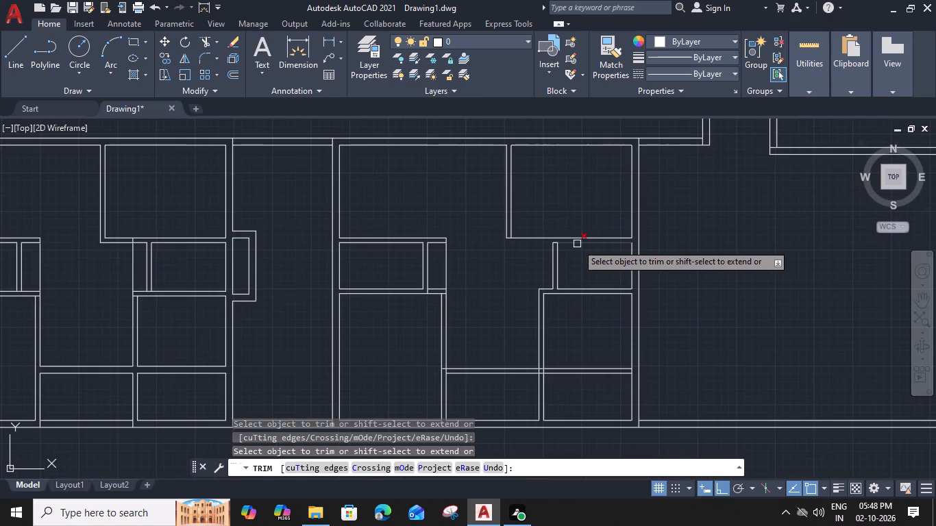
{"action": "left_click", "coordinate": [577, 244], "text": "shift"}
{"action": "left_click", "coordinate": [504, 223], "text": "shift"}
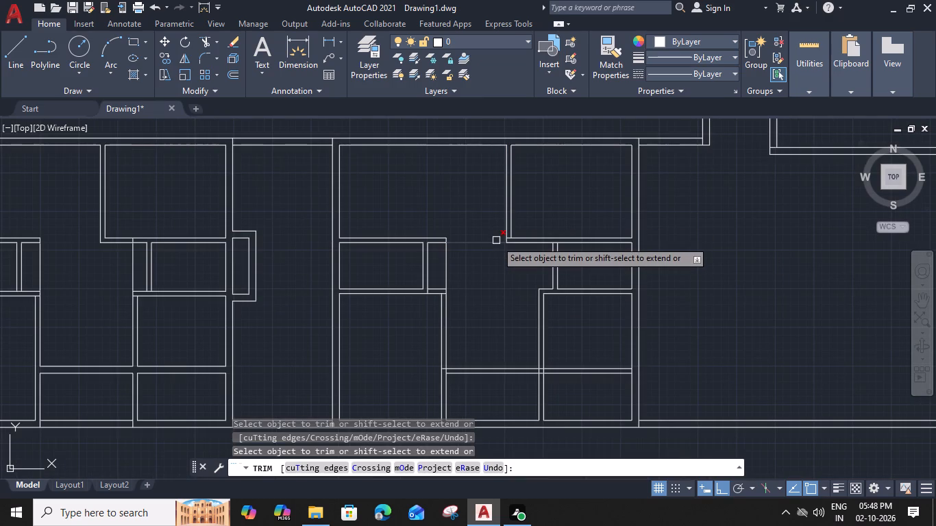
{"action": "left_click", "coordinate": [496, 240]}
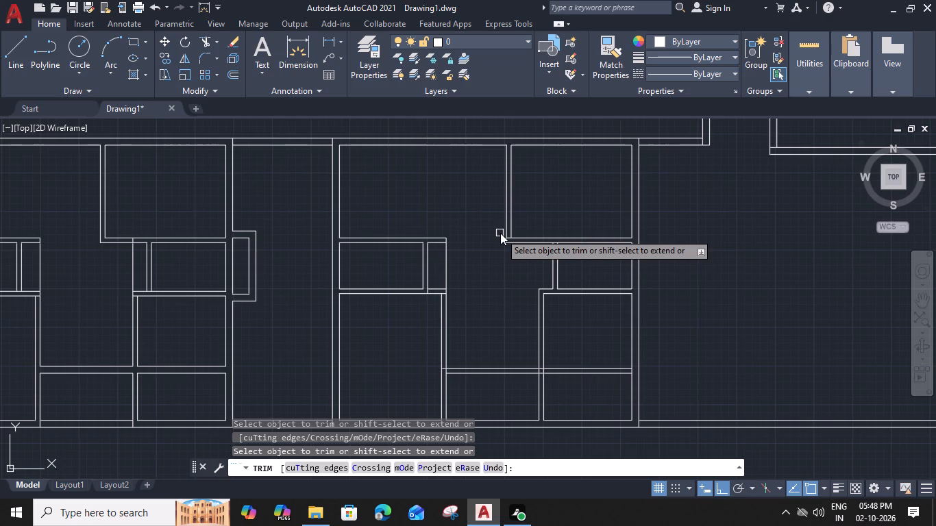
Extend the vertical partition's right line to the wall's lower line, and trim the wall's upper line across the partition and central opening.
{"action": "scroll", "coordinate": [555, 252], "scroll_direction": "up", "scroll_amount": 2}
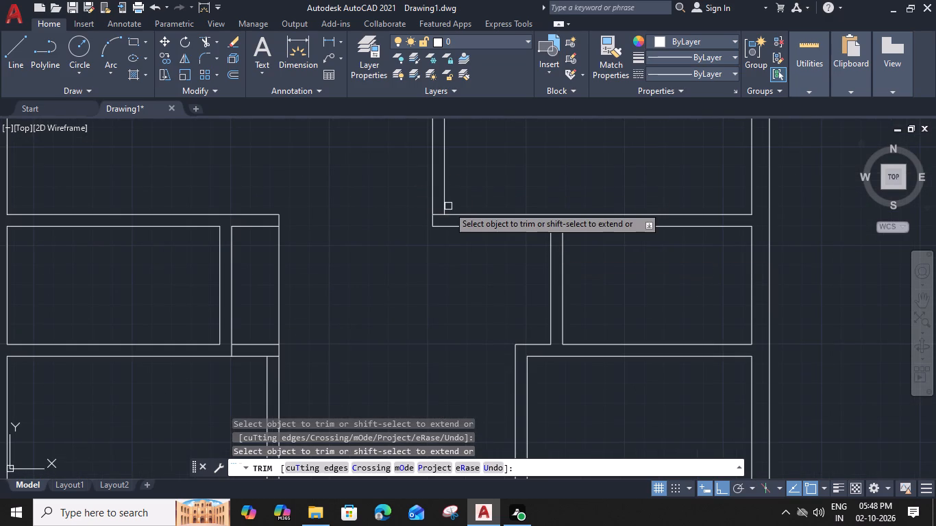
{"action": "left_click", "coordinate": [444, 186], "text": "shift"}
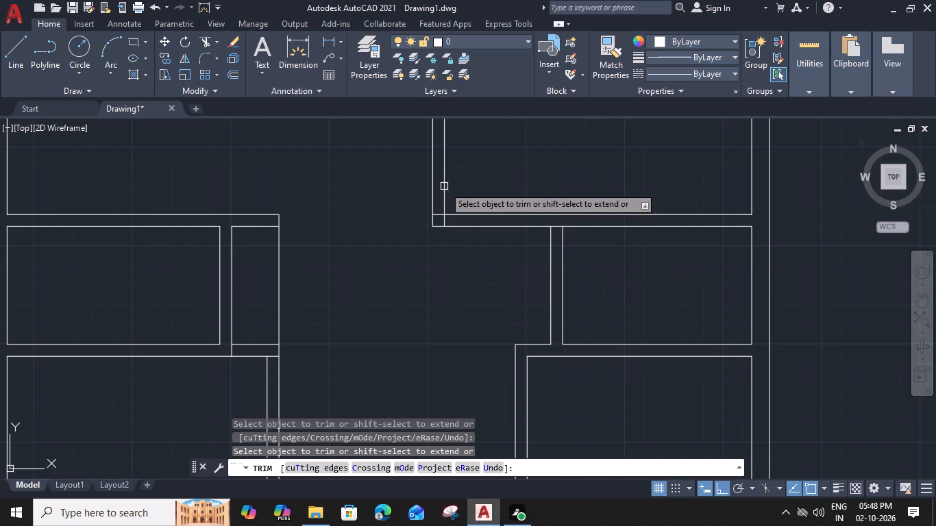
{"action": "left_click", "coordinate": [438, 214], "text": "shift"}
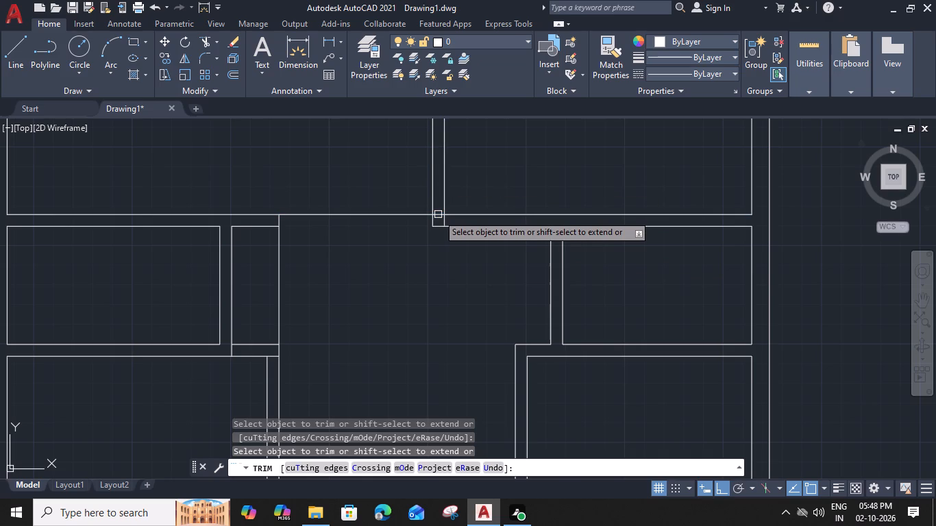
{"action": "left_click", "coordinate": [438, 214]}
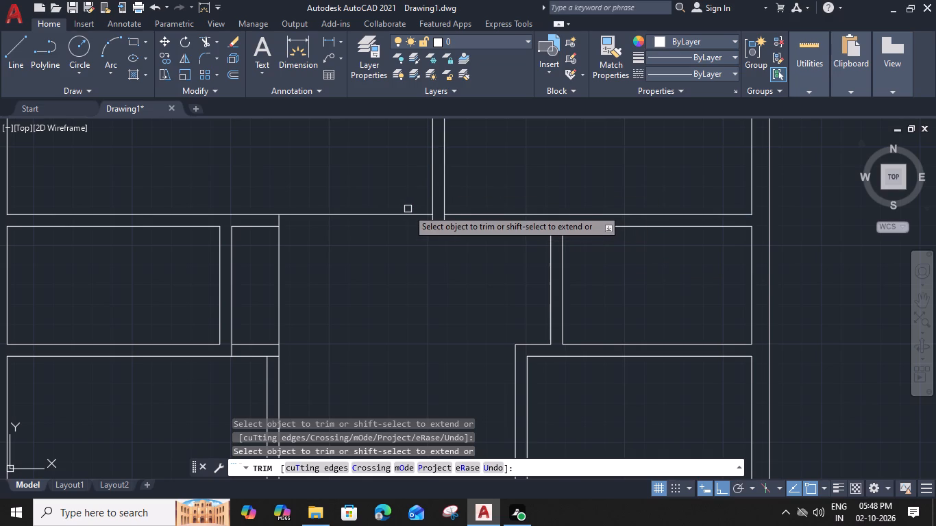
{"action": "scroll", "coordinate": [394, 221], "scroll_direction": "down", "scroll_amount": 1}
{"action": "middle_click_drag", "start_coordinate": [400, 225], "coordinate": [501, 258]}
{"action": "left_click", "coordinate": [495, 249]}
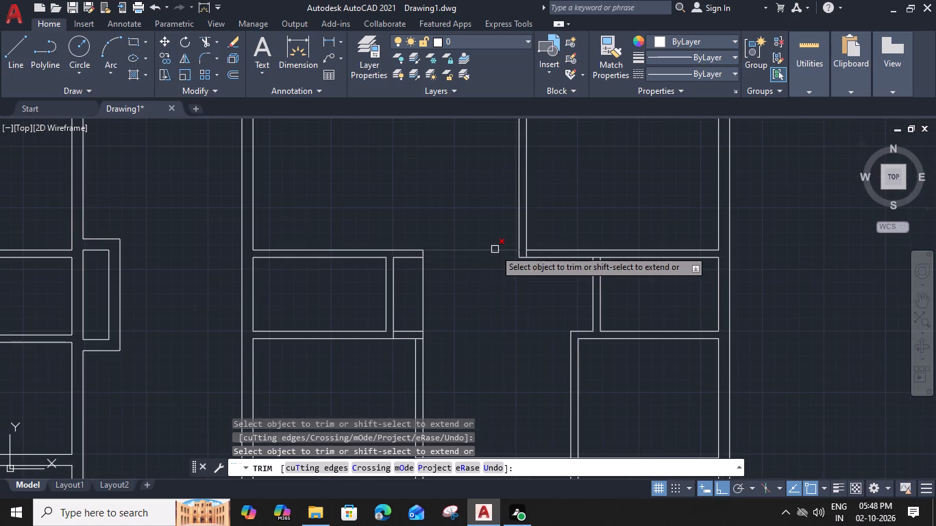
Trim the wall's lower line across the top of the right small room's left partition.
{"action": "scroll", "coordinate": [586, 257], "scroll_direction": "up", "scroll_amount": 3}
{"action": "scroll", "coordinate": [613, 252], "scroll_direction": "down", "scroll_amount": 2}
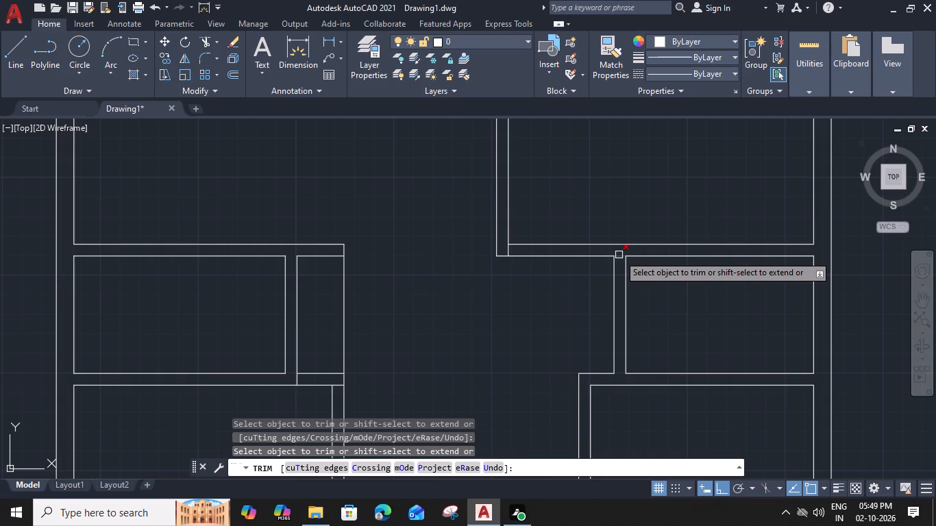
{"action": "left_click", "coordinate": [619, 255]}
Trim both lines of the lower vertical partition inside the horizontal wall, and extend that wall's upper line across the trimmed junction.
{"action": "scroll", "coordinate": [678, 316], "scroll_direction": "down", "scroll_amount": 1}
{"action": "middle_click_drag", "start_coordinate": [678, 314], "coordinate": [680, 310]}
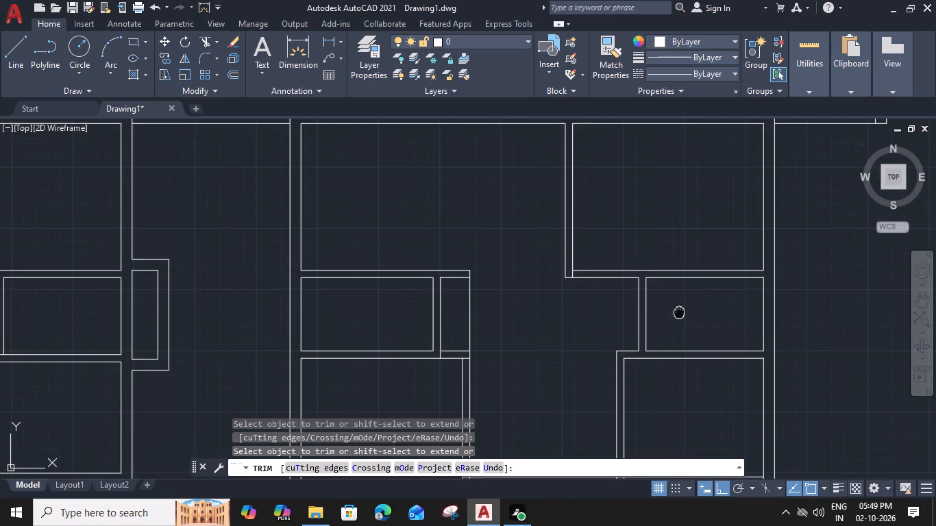
{"action": "middle_click_drag", "start_coordinate": [680, 310], "coordinate": [709, 265]}
{"action": "scroll", "coordinate": [599, 285], "scroll_direction": "down", "scroll_amount": 1}
{"action": "middle_click_drag", "start_coordinate": [599, 285], "coordinate": [596, 260]}
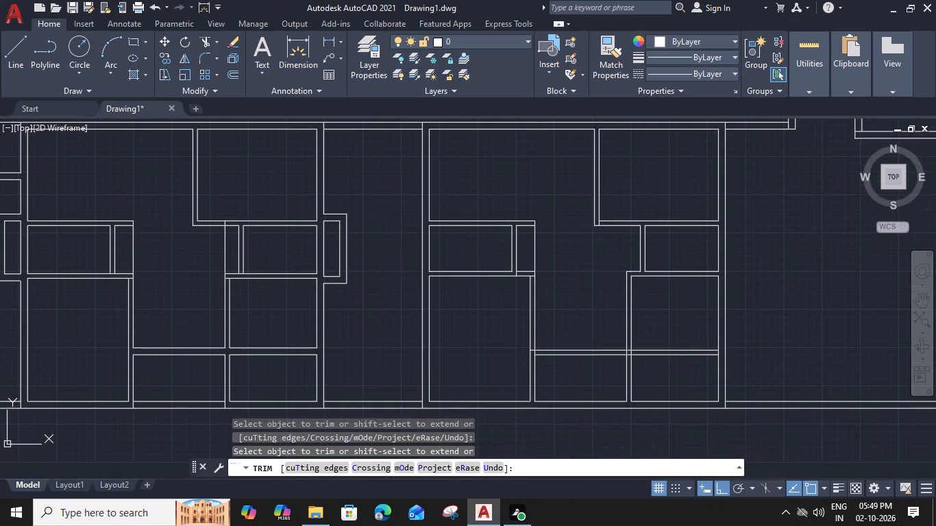
{"action": "scroll", "coordinate": [622, 354], "scroll_direction": "up", "scroll_amount": 2}
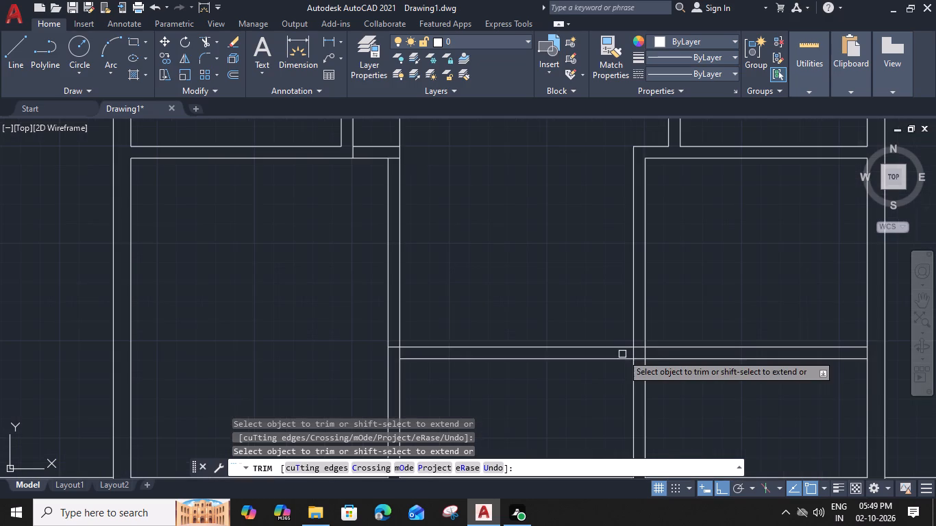
{"action": "scroll", "coordinate": [632, 355], "scroll_direction": "up", "scroll_amount": 1}
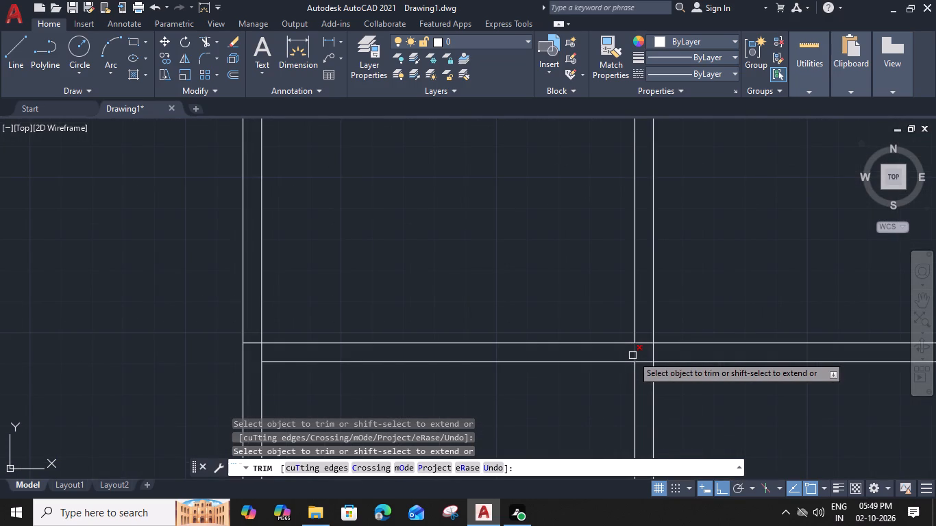
{"action": "scroll", "coordinate": [632, 355], "scroll_direction": "down", "scroll_amount": 1}
{"action": "middle_click_drag", "start_coordinate": [591, 357], "coordinate": [674, 331]}
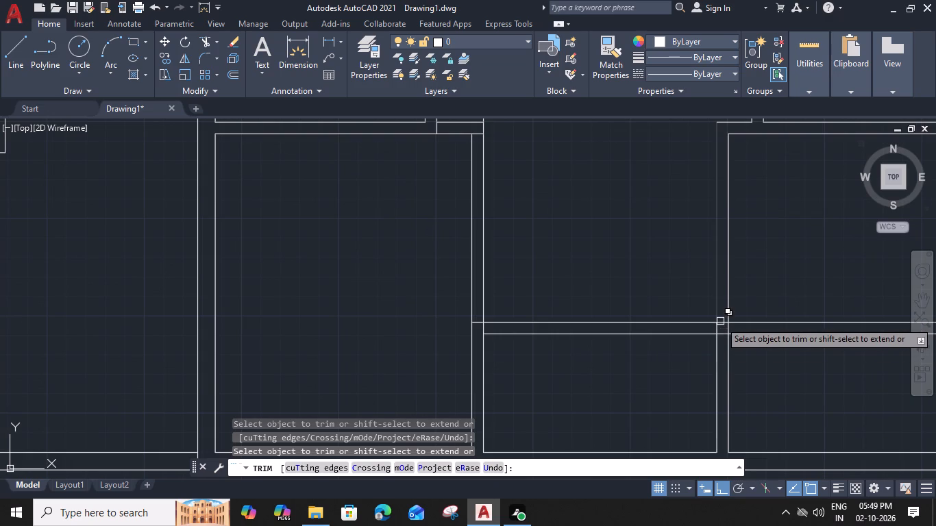
{"action": "left_click", "coordinate": [723, 323]}
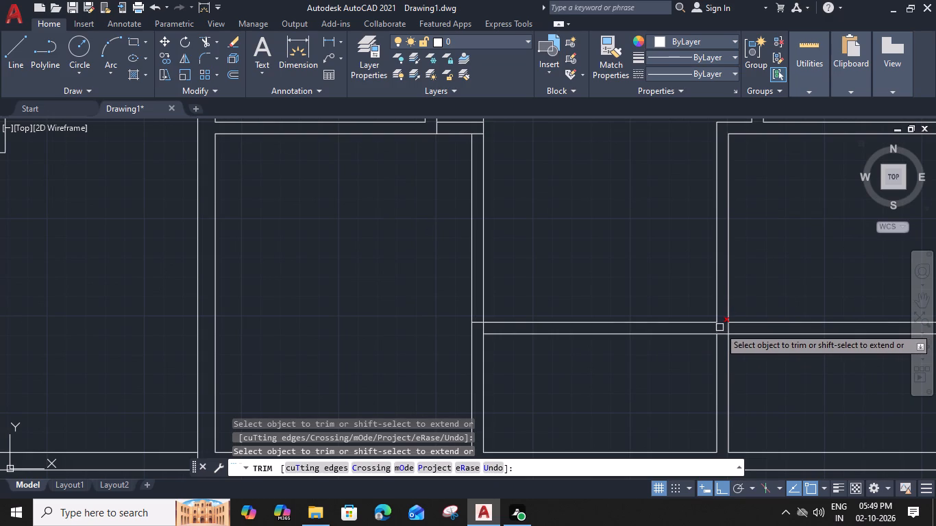
{"action": "left_click", "coordinate": [719, 327]}
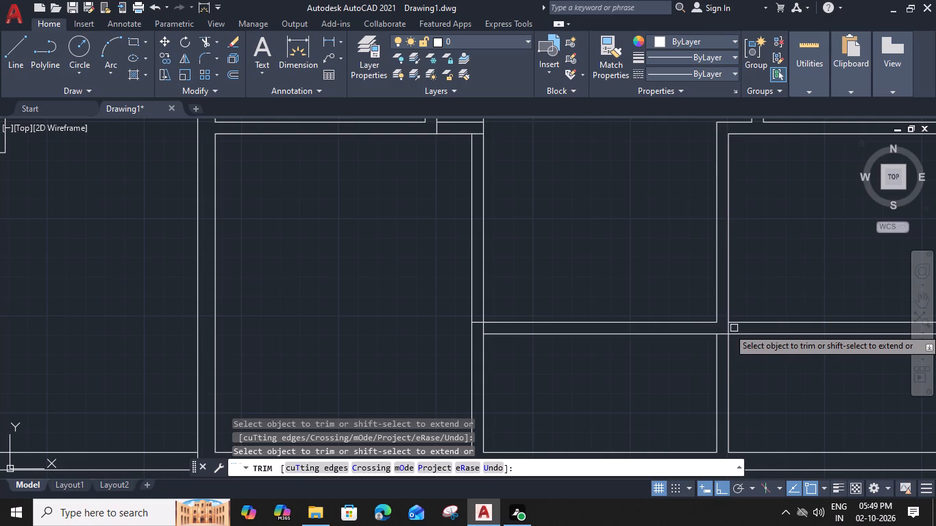
{"action": "left_click", "coordinate": [731, 329]}
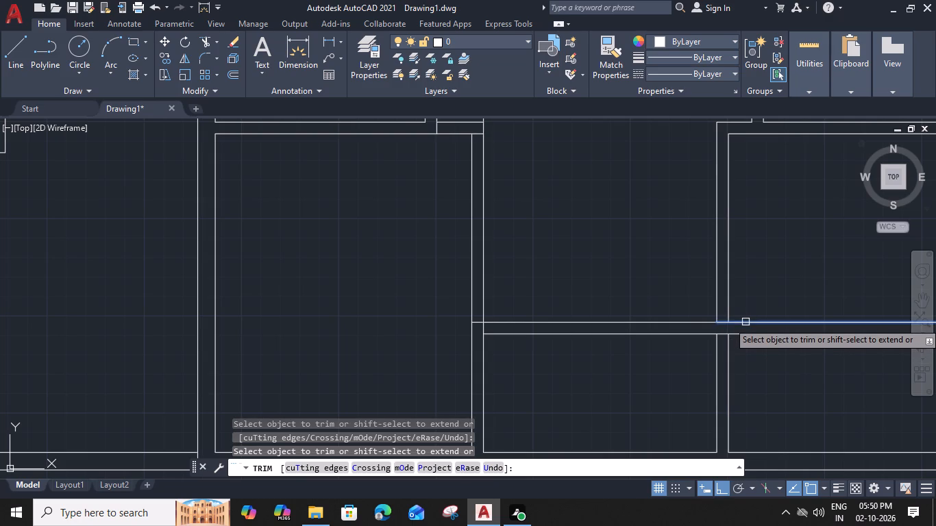
{"action": "left_click", "coordinate": [746, 322], "text": "shift"}
Extend the line below the right small room to the partition's left line, and fence-trim both partition lines down to the lower horizontal wall.
{"action": "middle_click_drag", "start_coordinate": [778, 203], "coordinate": [713, 291]}
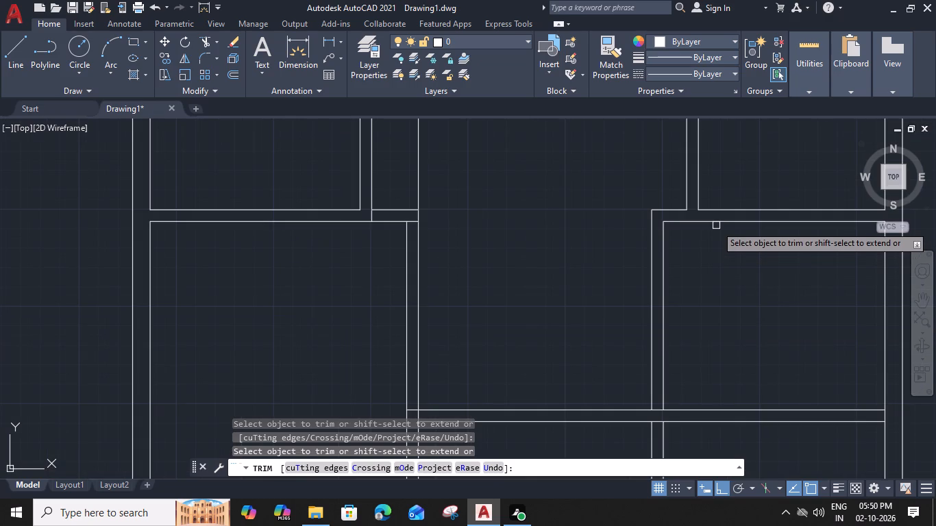
{"action": "left_click", "coordinate": [716, 223], "text": "shift"}
{"action": "left_click", "coordinate": [701, 282]}
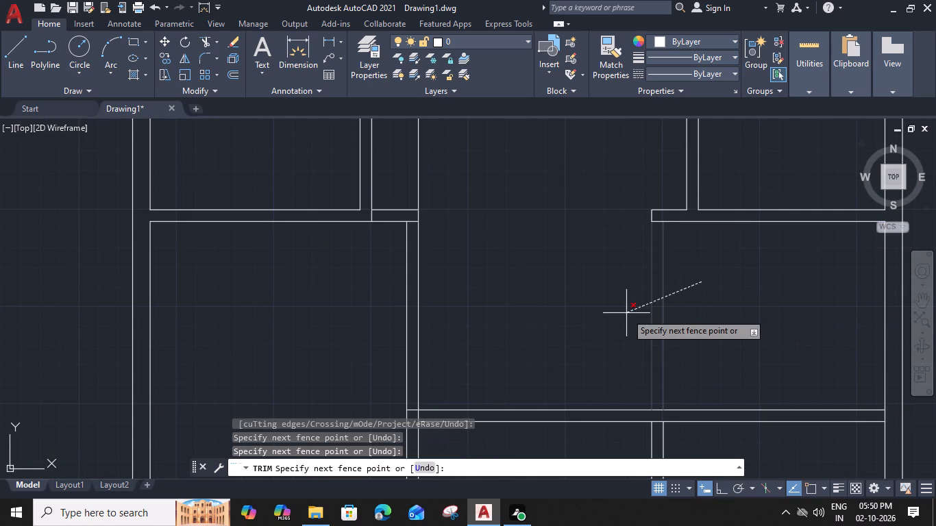
{"action": "left_click", "coordinate": [626, 313]}
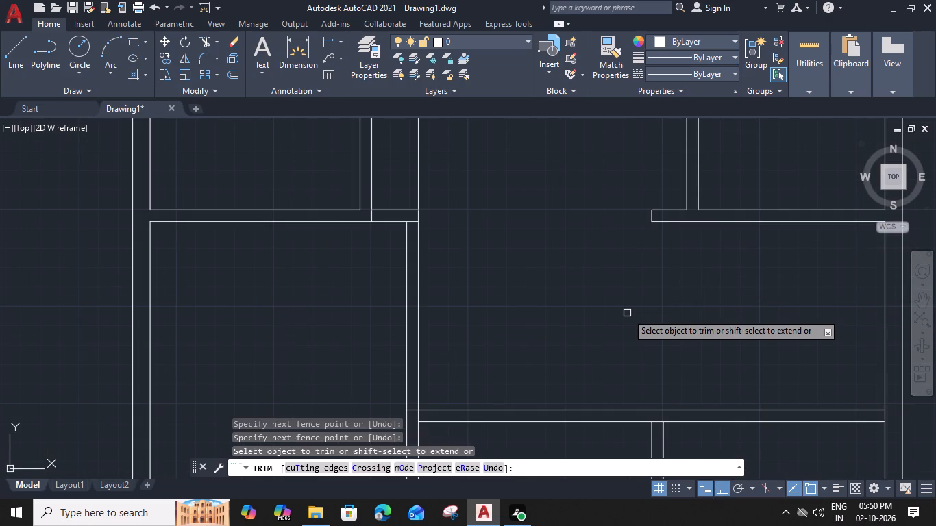
{"action": "scroll", "coordinate": [627, 305], "scroll_direction": "down", "scroll_amount": 1}
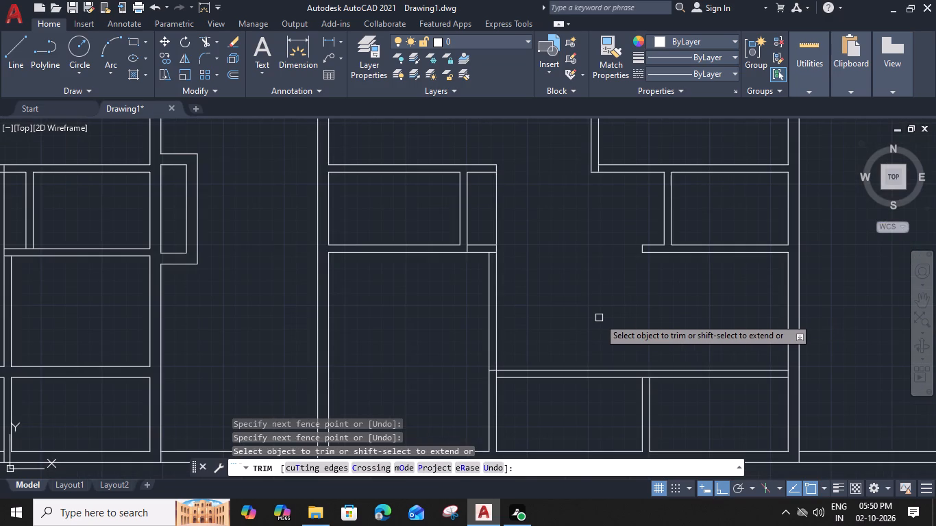
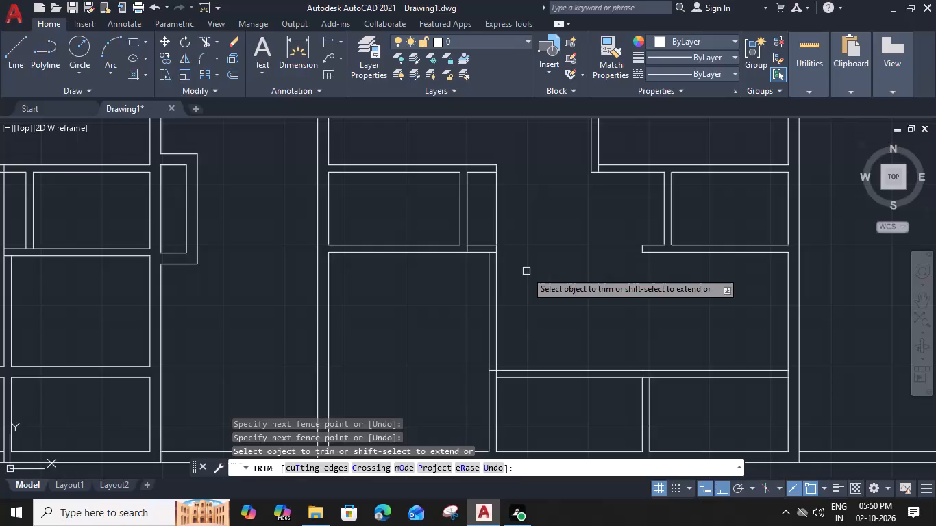
Offset the outer east wall line of the bottom row's easternmost unit 10' east, and offset the new line another 9" east.
{"action": "middle_click_drag", "start_coordinate": [526, 271], "coordinate": [541, 316]}
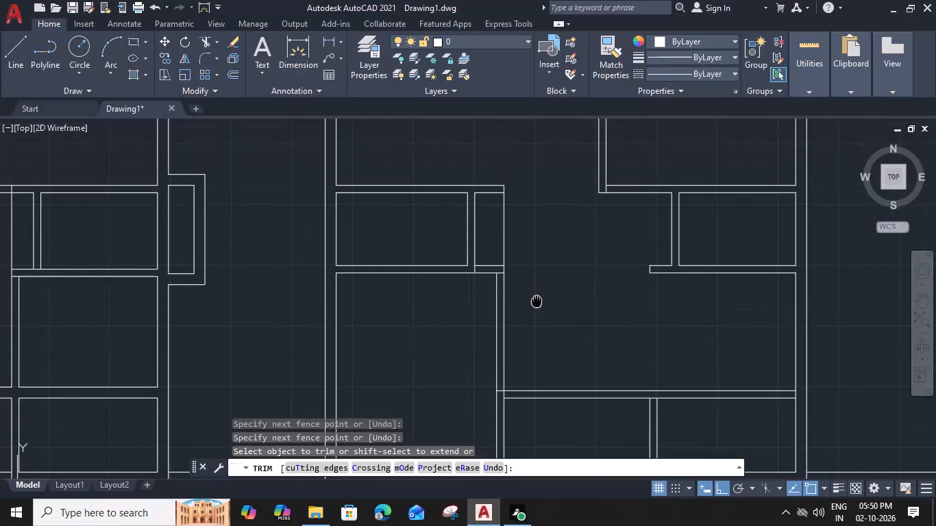
{"action": "middle_click_drag", "start_coordinate": [541, 316], "coordinate": [581, 397]}
{"action": "scroll", "coordinate": [635, 362], "scroll_direction": "down", "scroll_amount": 1}
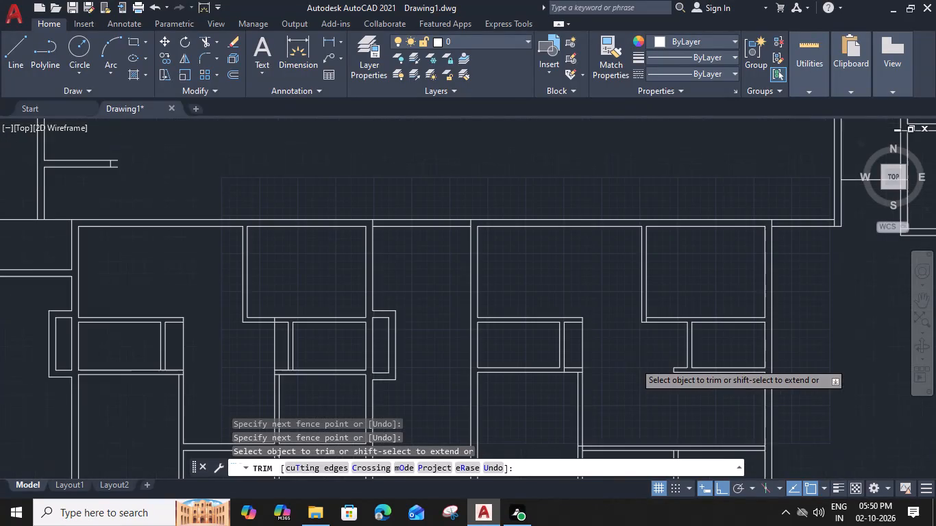
{"action": "middle_click_drag", "start_coordinate": [635, 362], "coordinate": [558, 260]}
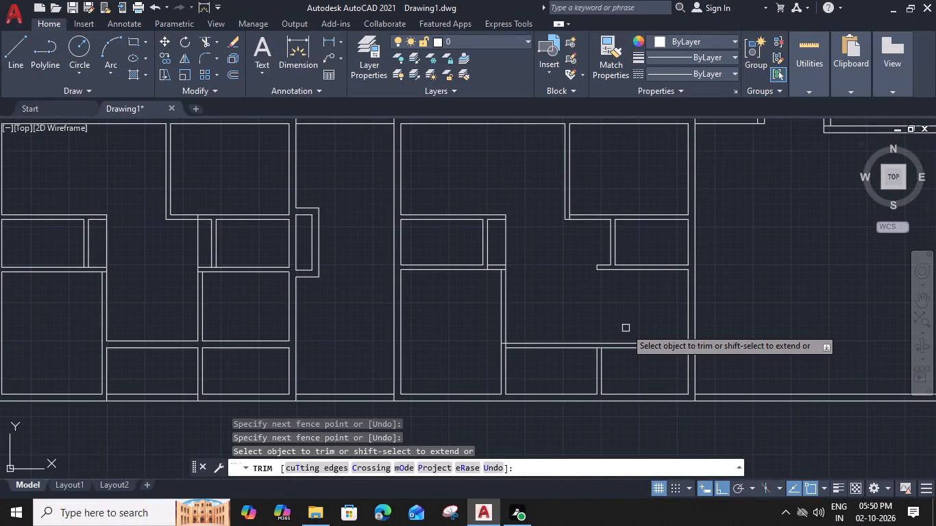
{"action": "middle_click_drag", "start_coordinate": [677, 313], "coordinate": [587, 316]}
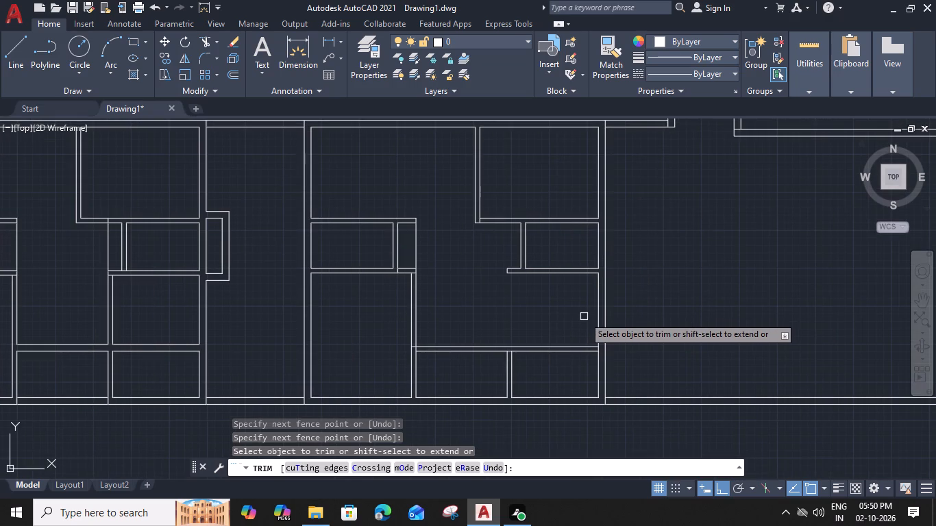
{"action": "key", "text": "Escape"}
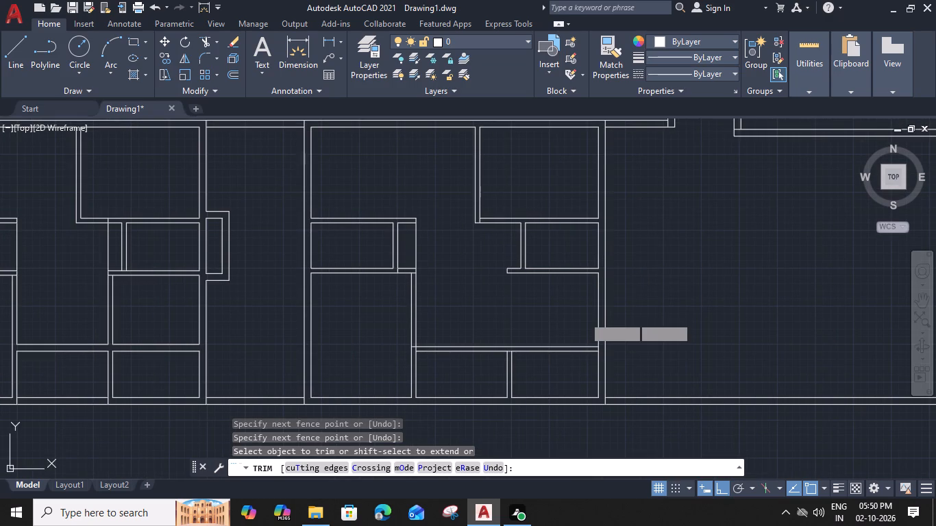
{"action": "left_click", "coordinate": [605, 269]}
{"action": "type", "text": "o 10"}
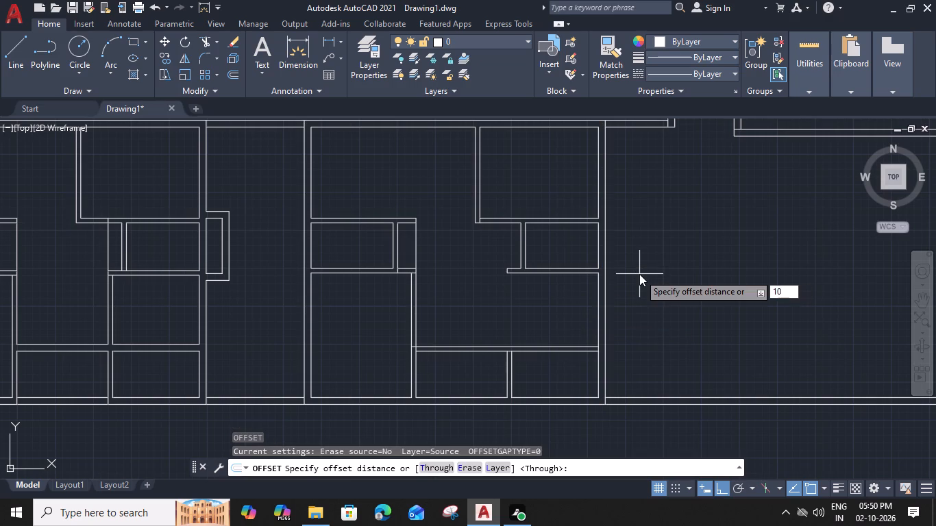
{"action": "type", "text": "'"}
{"action": "key", "text": "space"}
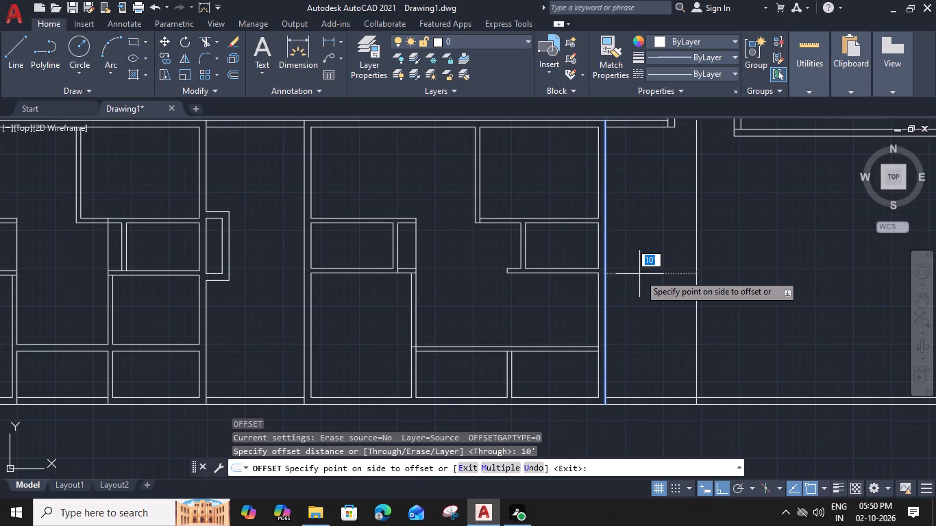
{"action": "left_click", "coordinate": [639, 274]}
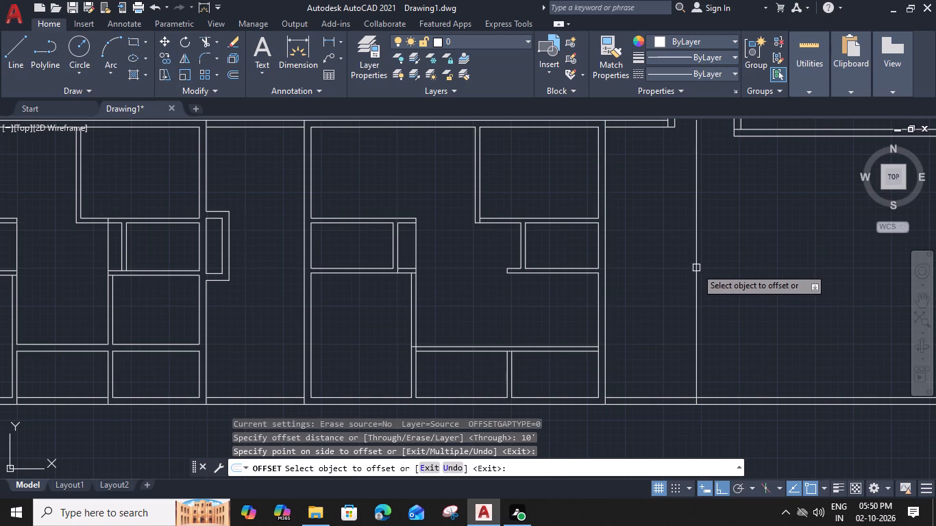
{"action": "left_click", "coordinate": [696, 268]}
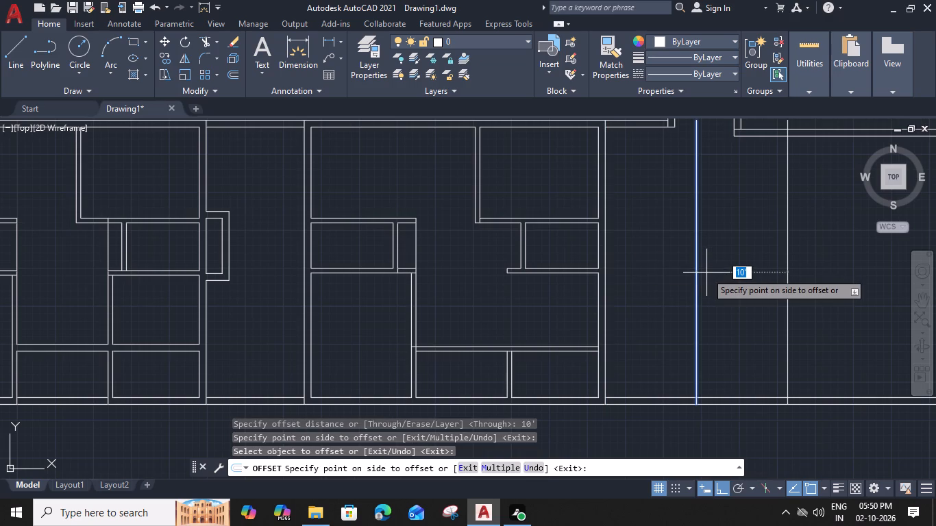
{"action": "type", "text": "9\""}
{"action": "key", "text": "Return"}
{"action": "key", "text": "Escape"}
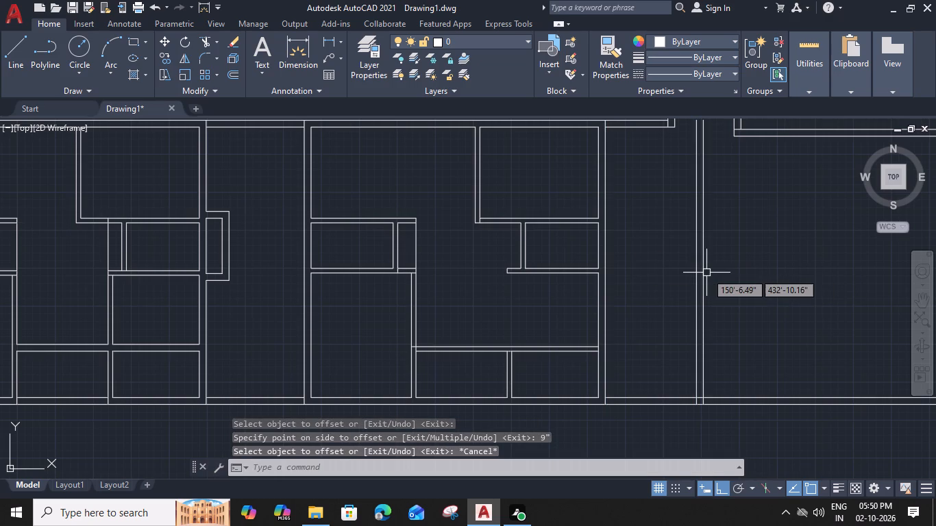
Trim the inner line of the bottom boundary wall between the two new vertical wall lines.
{"action": "type", "text": "tr"}
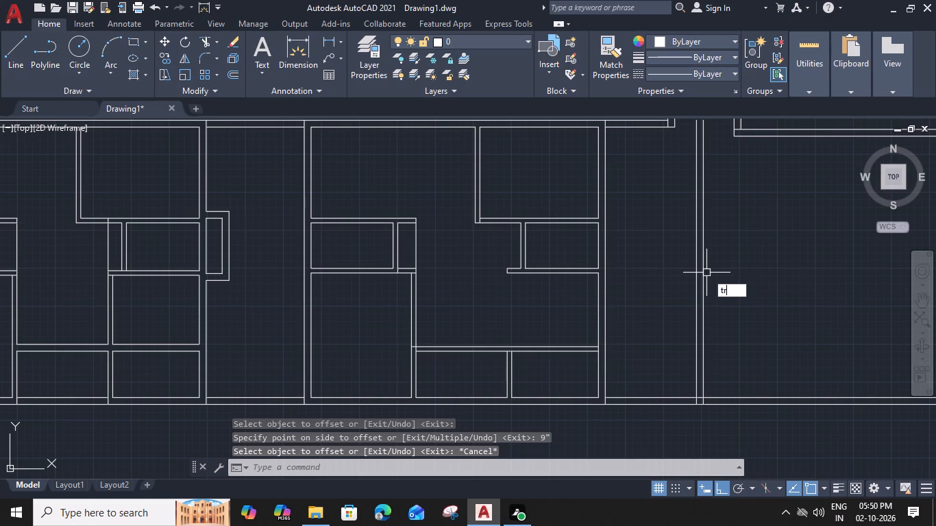
{"action": "key", "text": "space"}
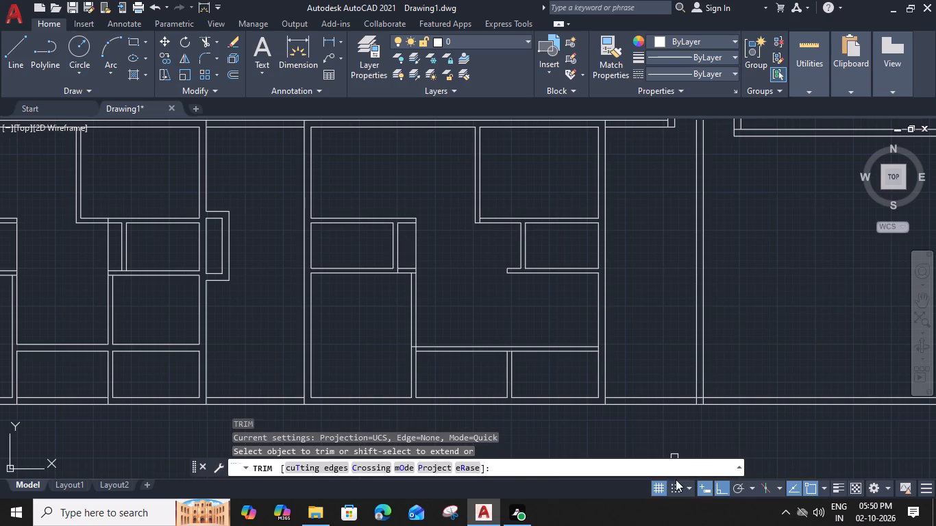
{"action": "scroll", "coordinate": [711, 397], "scroll_direction": "up", "scroll_amount": 2}
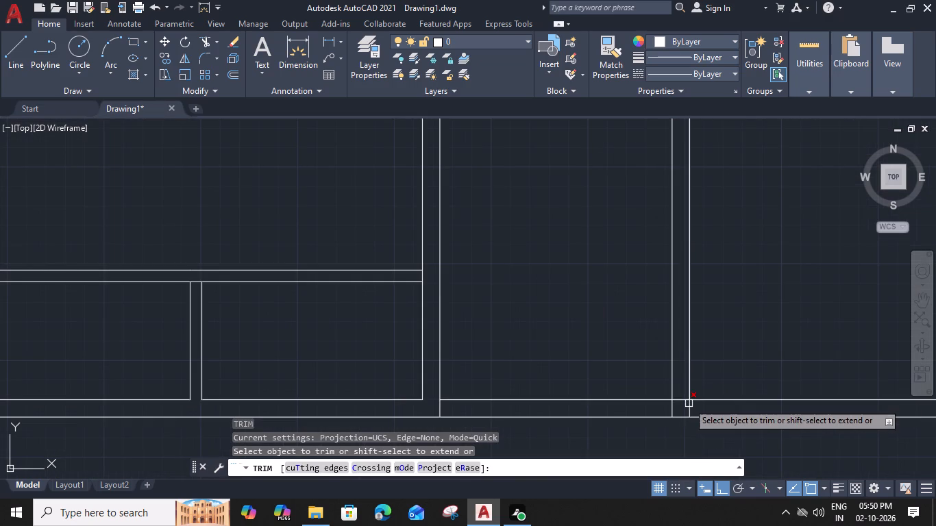
{"action": "left_click", "coordinate": [684, 401]}
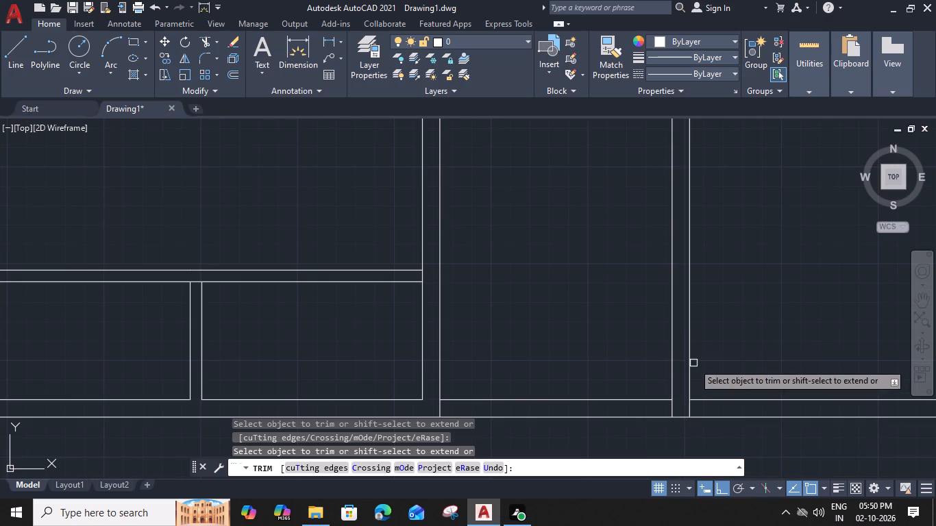
{"action": "scroll", "coordinate": [693, 363], "scroll_direction": "down", "scroll_amount": 2}
{"action": "middle_click_drag", "start_coordinate": [738, 252], "coordinate": [703, 422]}
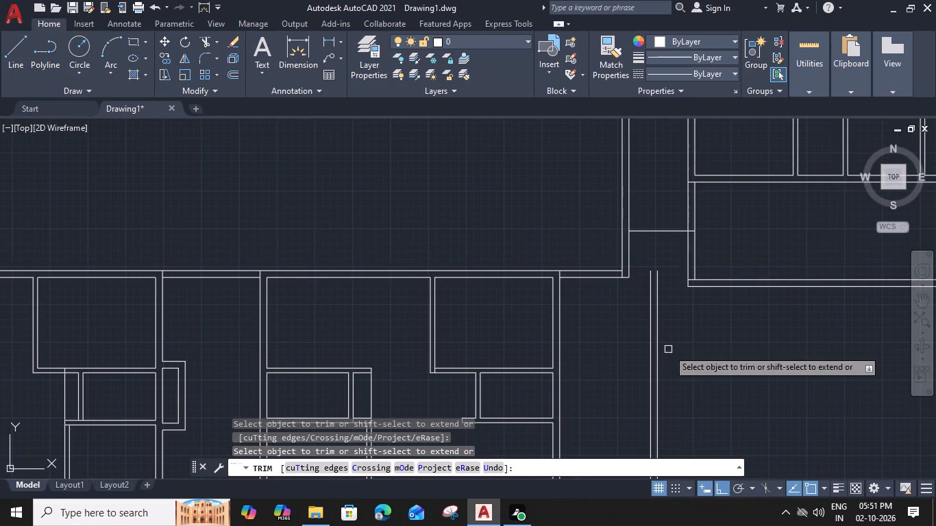
{"action": "key", "text": "Escape"}
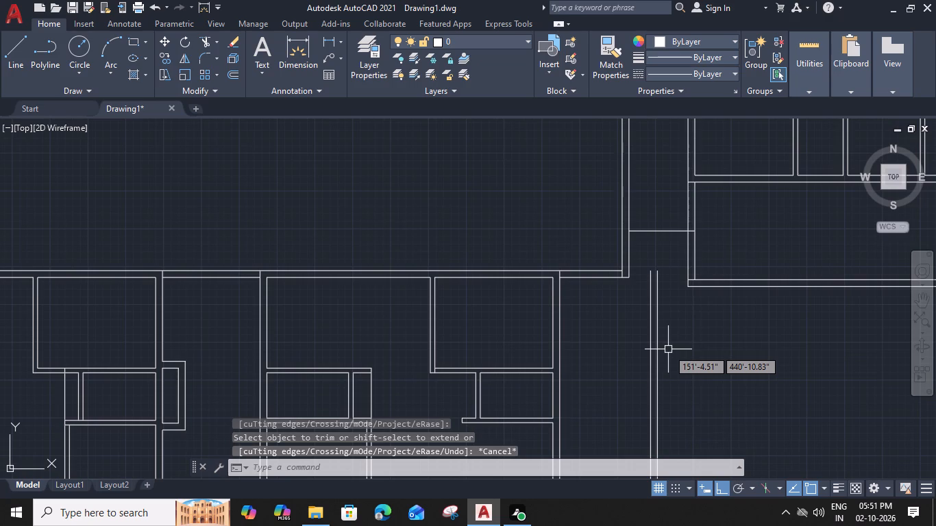
Measure the distances around the short wall stub above the bottom row of units, near the vertical corridor.
{"action": "scroll", "coordinate": [668, 349], "scroll_direction": "down", "scroll_amount": 1}
{"action": "middle_click_drag", "start_coordinate": [648, 281], "coordinate": [713, 256]}
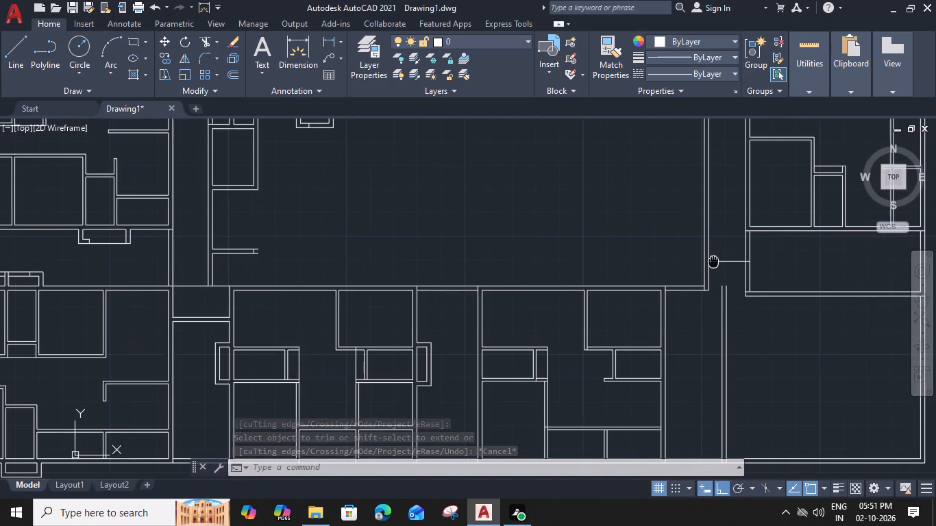
{"action": "middle_click_drag", "start_coordinate": [713, 256], "coordinate": [718, 260]}
{"action": "scroll", "coordinate": [702, 262], "scroll_direction": "down", "scroll_amount": 1}
{"action": "middle_click_drag", "start_coordinate": [620, 251], "coordinate": [621, 259]}
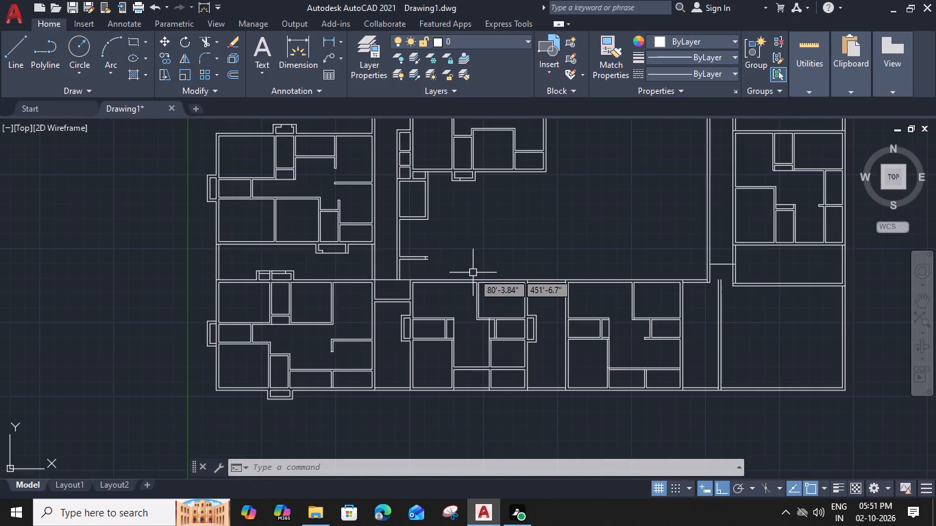
{"action": "type", "text": "mea"}
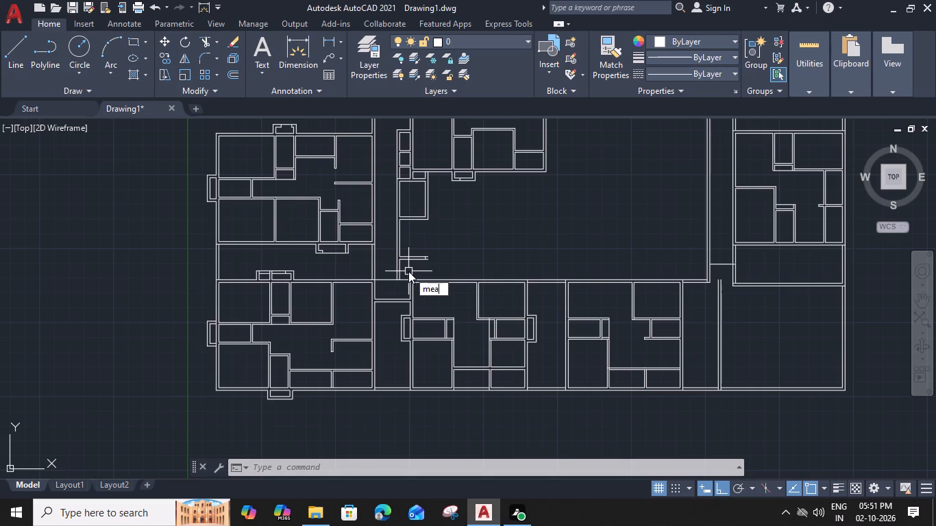
{"action": "key", "text": "space"}
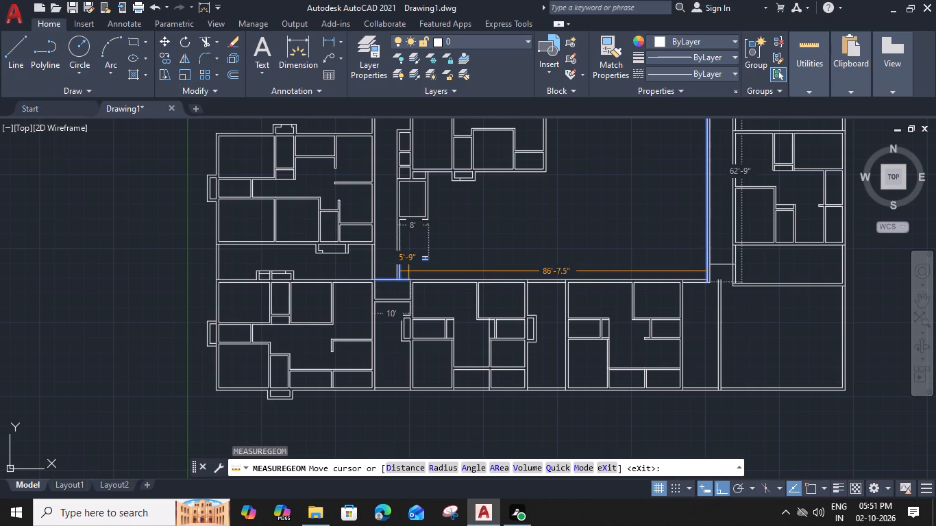
{"action": "scroll", "coordinate": [426, 267], "scroll_direction": "up", "scroll_amount": 1}
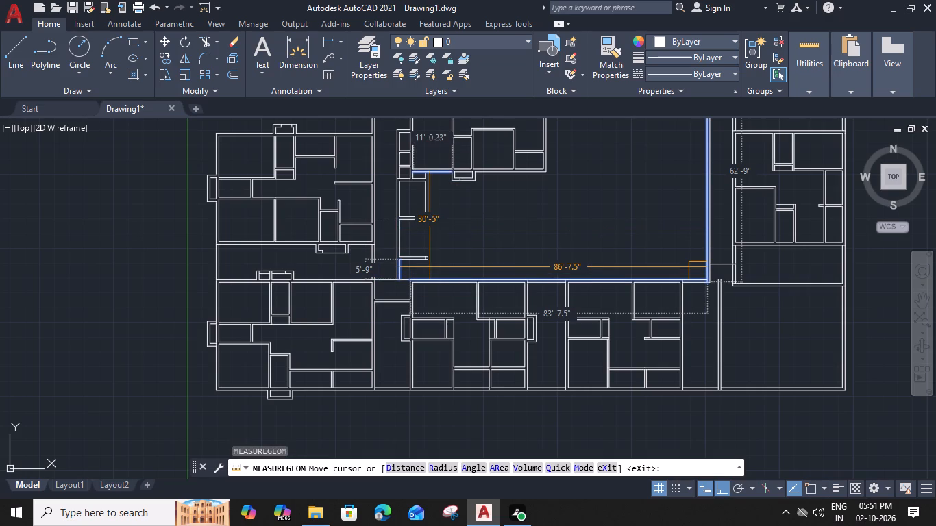
{"action": "scroll", "coordinate": [428, 267], "scroll_direction": "up", "scroll_amount": 5}
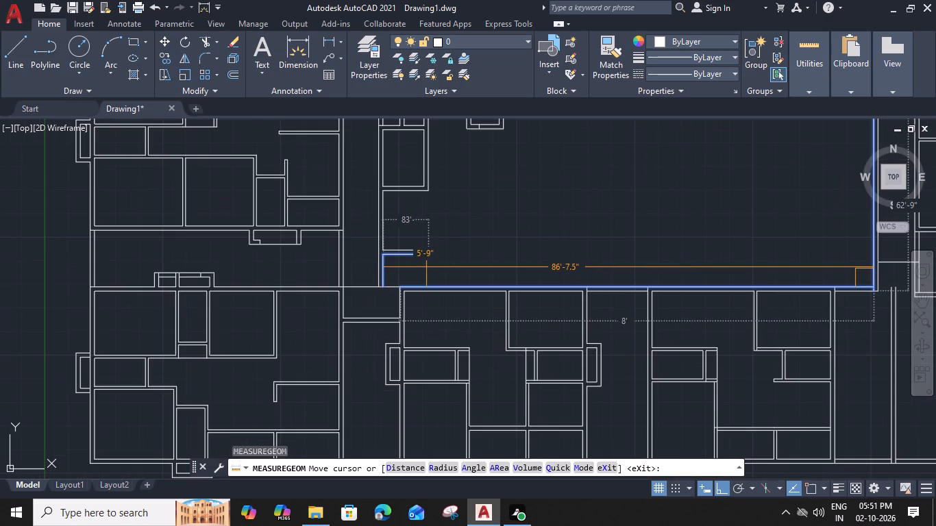
{"action": "middle_click_drag", "start_coordinate": [393, 277], "coordinate": [620, 233]}
{"action": "key", "text": "Escape"}
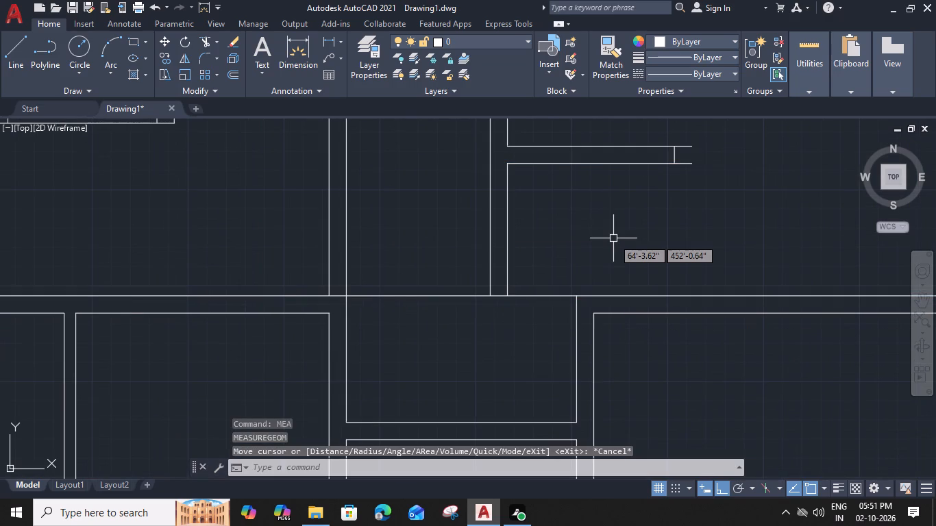
Delete the lower line and the short end line of the horizontal wall stub beside the vertical corridor.
{"action": "middle_click_drag", "start_coordinate": [613, 238], "coordinate": [550, 296]}
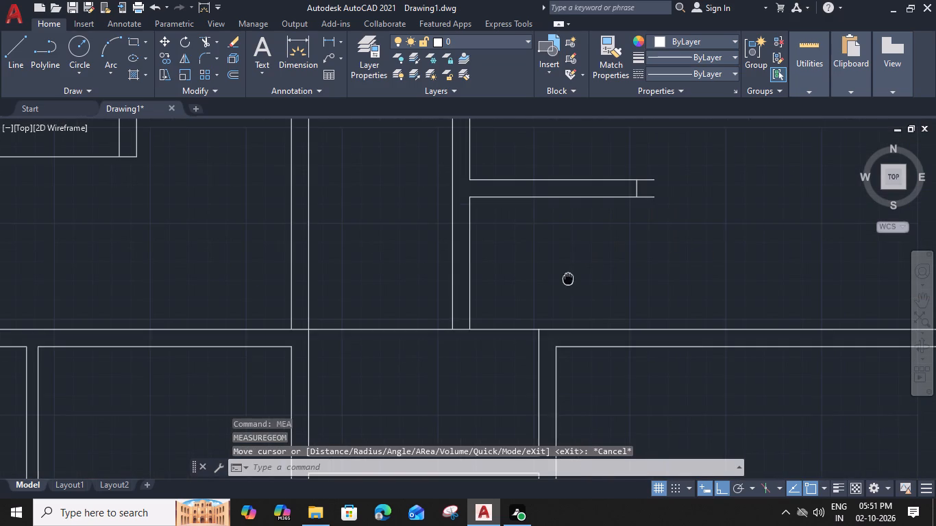
{"action": "left_click_drag", "start_coordinate": [634, 215], "coordinate": [626, 216]}
{"action": "left_click", "coordinate": [599, 231]}
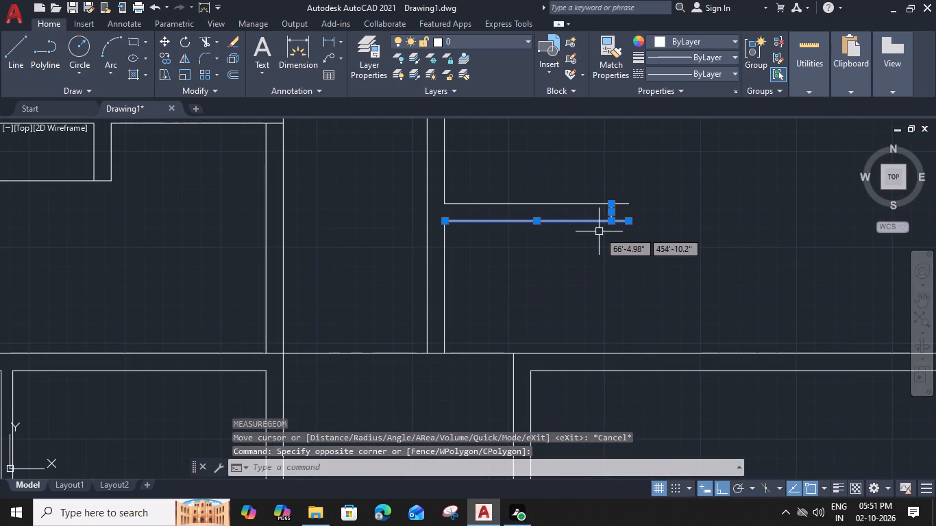
{"action": "key", "text": "Delete"}
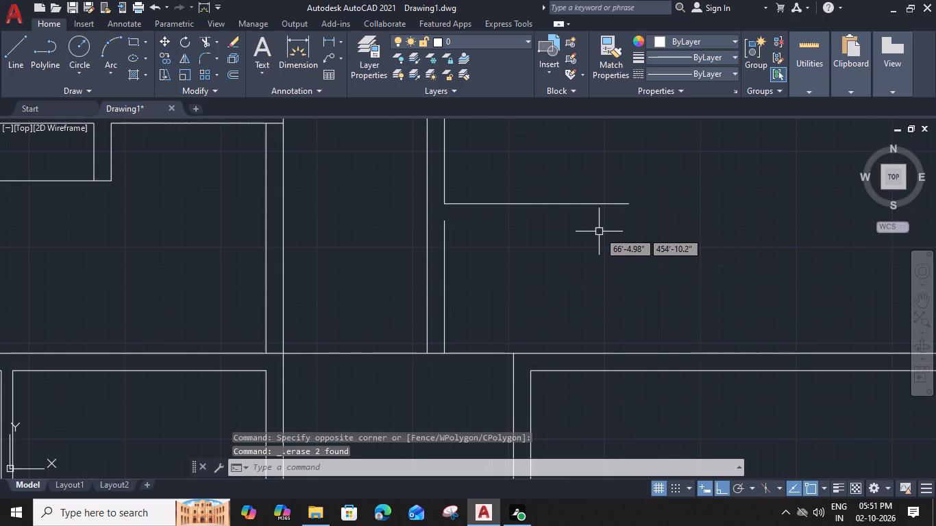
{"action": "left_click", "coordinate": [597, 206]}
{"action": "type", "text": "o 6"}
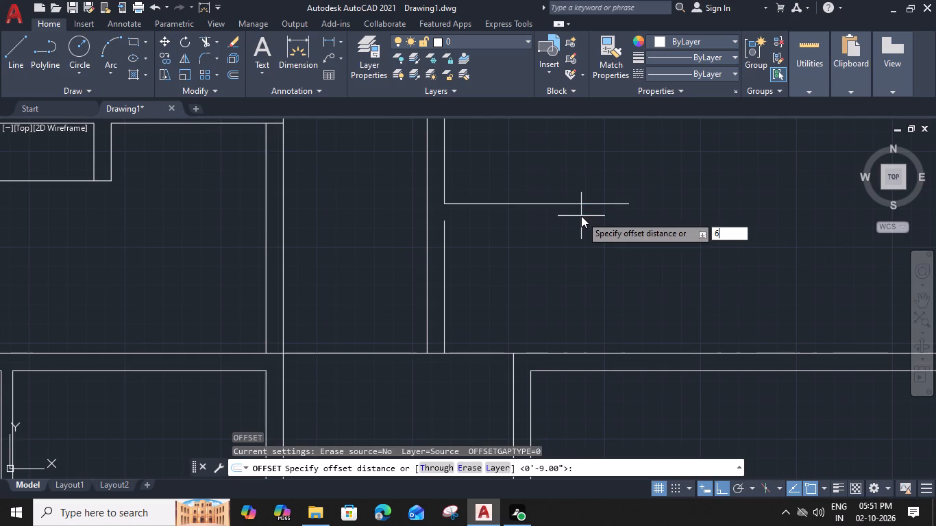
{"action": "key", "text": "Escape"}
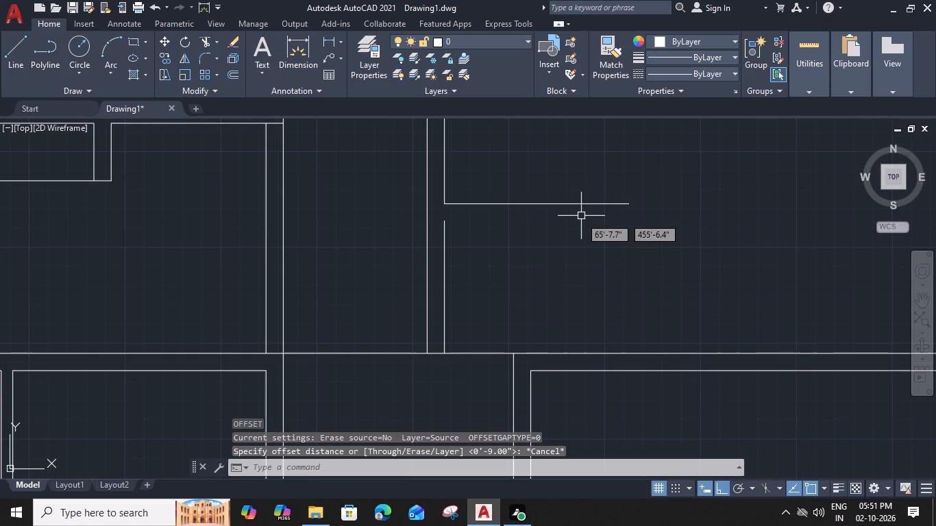
Offset the bottom row's top outer wall line 6' north, and offset the new line another 6" north.
{"action": "left_click", "coordinate": [564, 358]}
{"action": "left_click", "coordinate": [551, 325]}
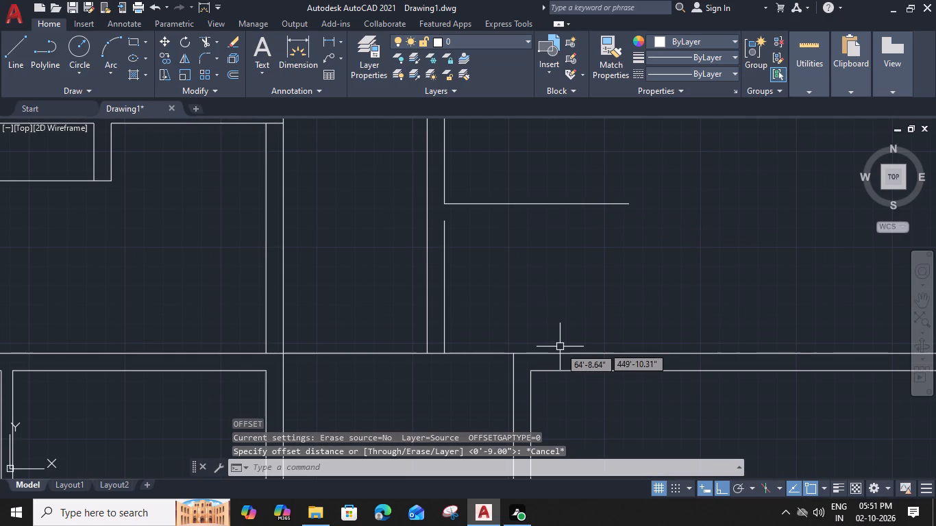
{"action": "type", "text": "o"}
{"action": "key", "text": "space"}
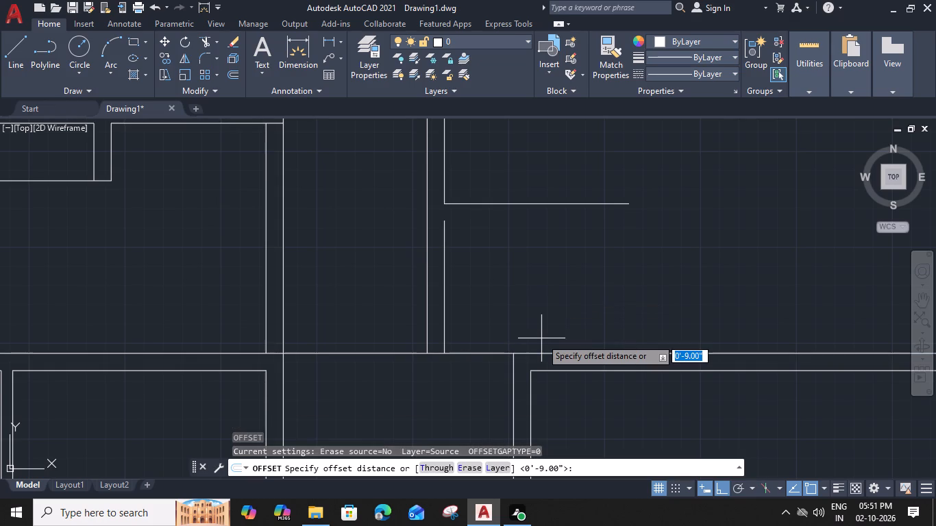
{"action": "key", "text": "6"}
{"action": "key", "text": "apostrophe"}
{"action": "key", "text": "Return"}
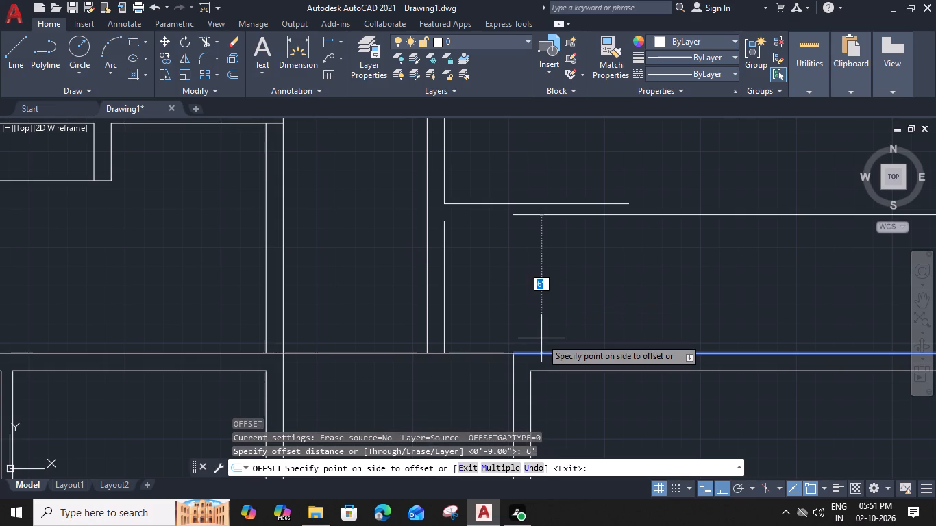
{"action": "left_click", "coordinate": [541, 338]}
{"action": "left_click", "coordinate": [644, 215]}
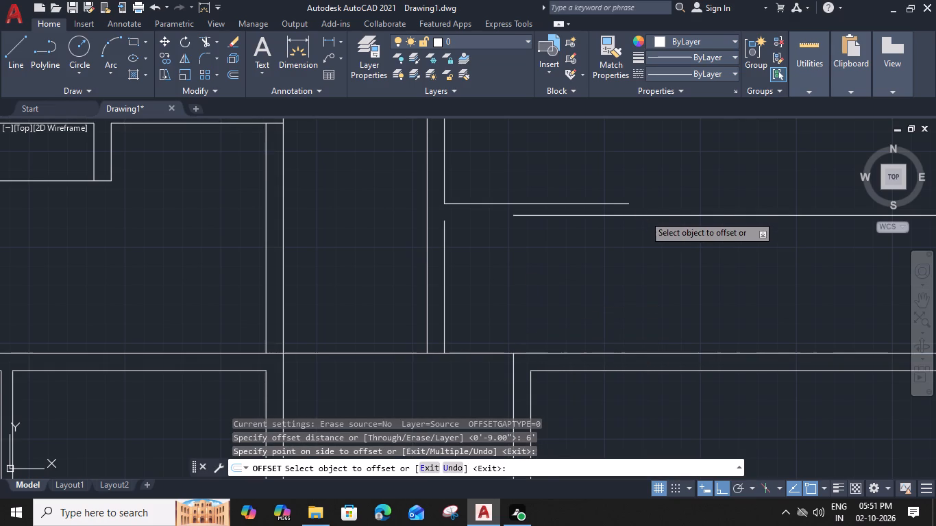
{"action": "type", "text": "6\""}
{"action": "key", "text": "Return"}
{"action": "scroll", "coordinate": [665, 211], "scroll_direction": "down", "scroll_amount": 2}
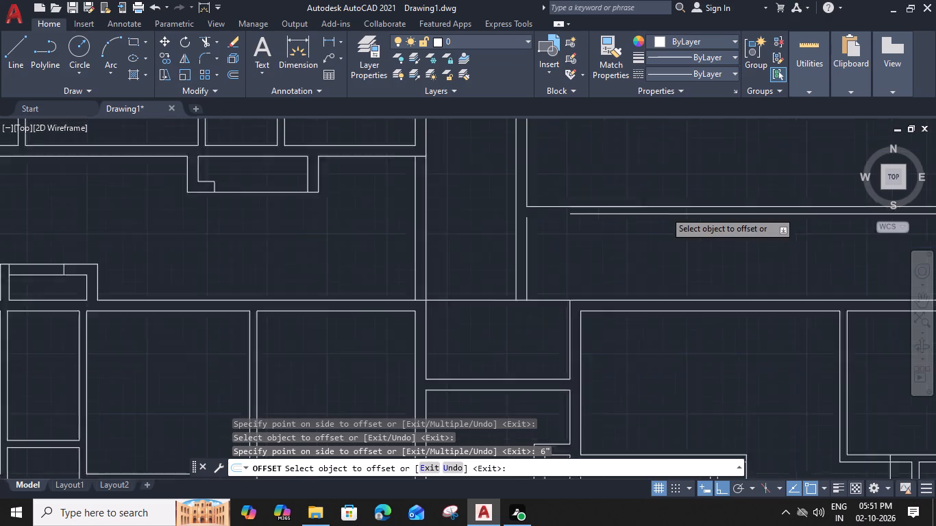
Delete the line offset 6" above the new passage line and the leftover short stub line beside the vertical corridor.
{"action": "middle_click_drag", "start_coordinate": [665, 211], "coordinate": [485, 286]}
{"action": "scroll", "coordinate": [482, 274], "scroll_direction": "up", "scroll_amount": 1}
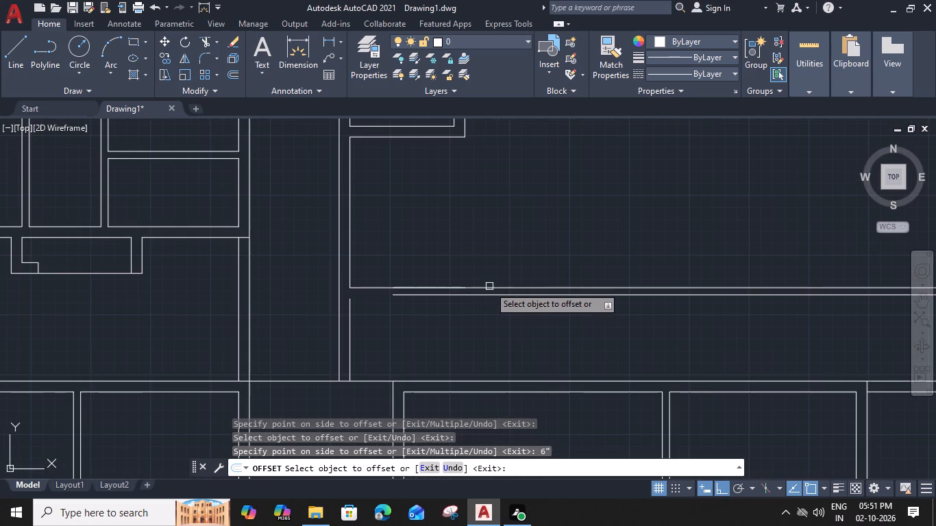
{"action": "key", "text": "Escape"}
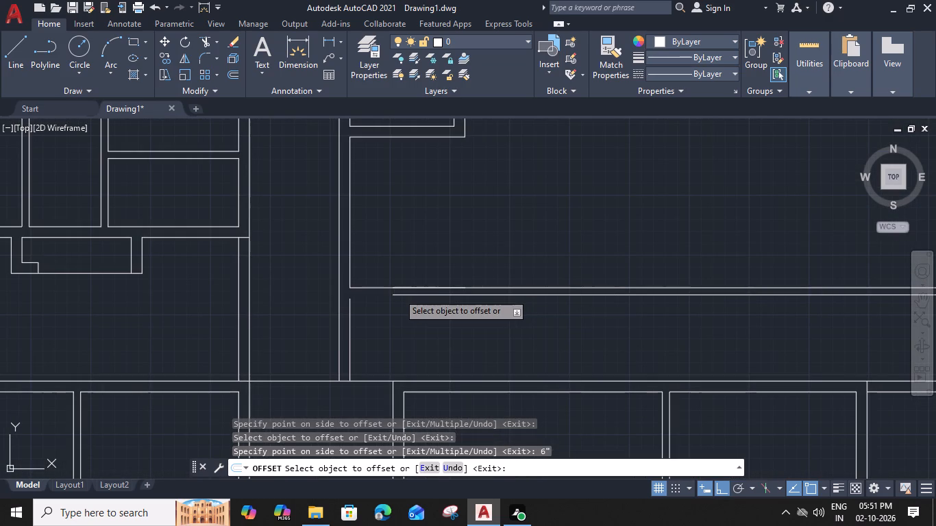
{"action": "left_click", "coordinate": [412, 289]}
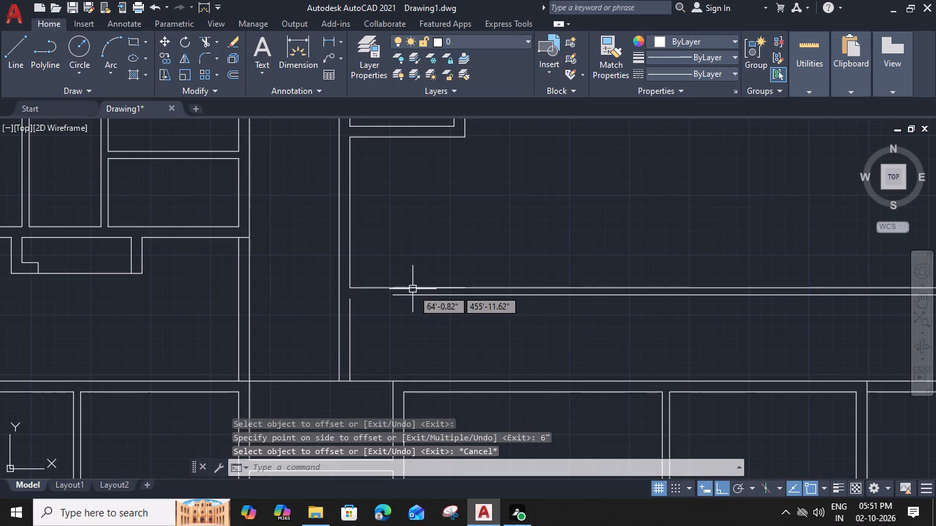
{"action": "left_click", "coordinate": [482, 336]}
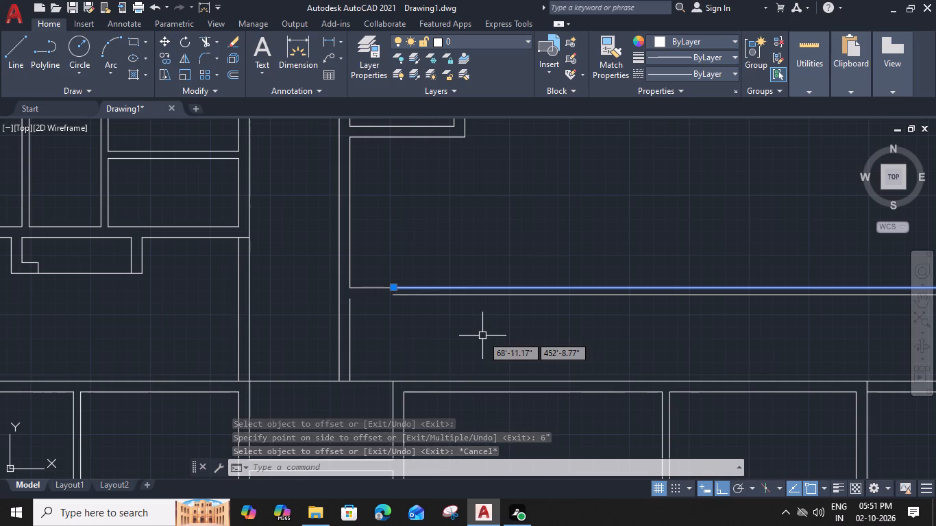
{"action": "key", "text": "Delete"}
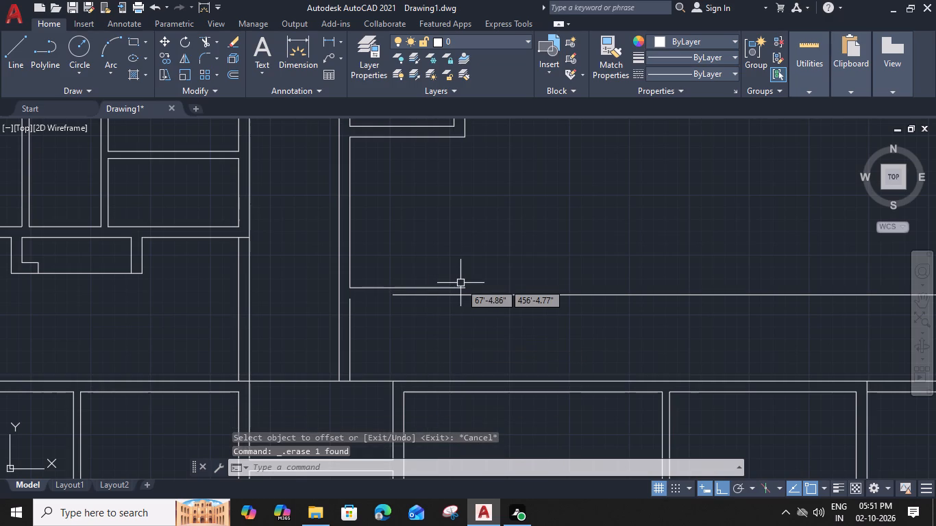
{"action": "left_click", "coordinate": [460, 283]}
{"action": "left_click", "coordinate": [446, 294]}
{"action": "key", "text": "Delete"}
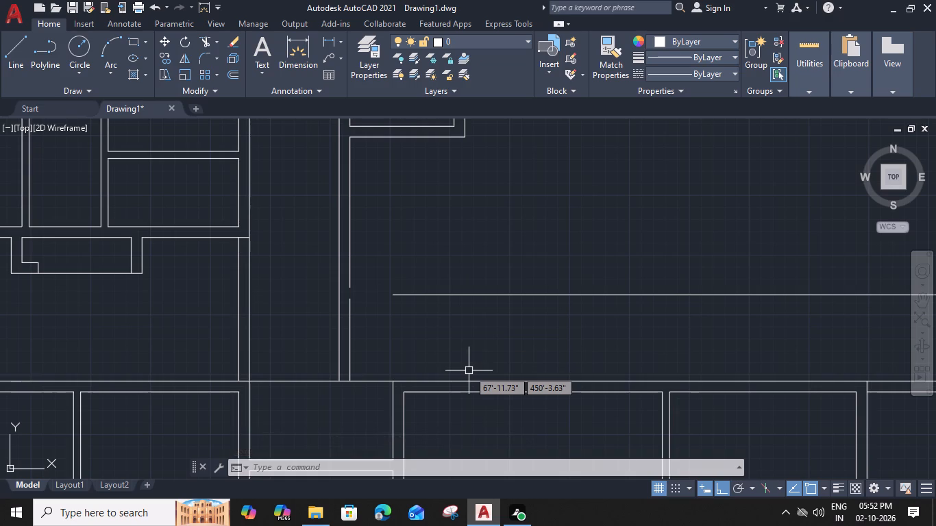
Offset the remaining line above the bottom row 9" north as the passage wall's second face.
{"action": "left_click", "coordinate": [480, 295]}
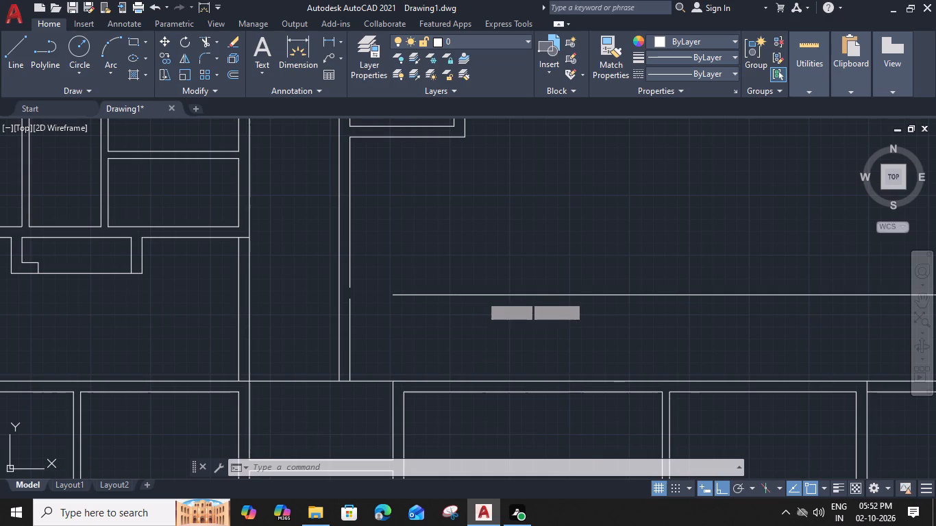
{"action": "type", "text": "o 9"}
{"action": "key", "text": "shift+quotedbl"}
{"action": "key", "text": "Return"}
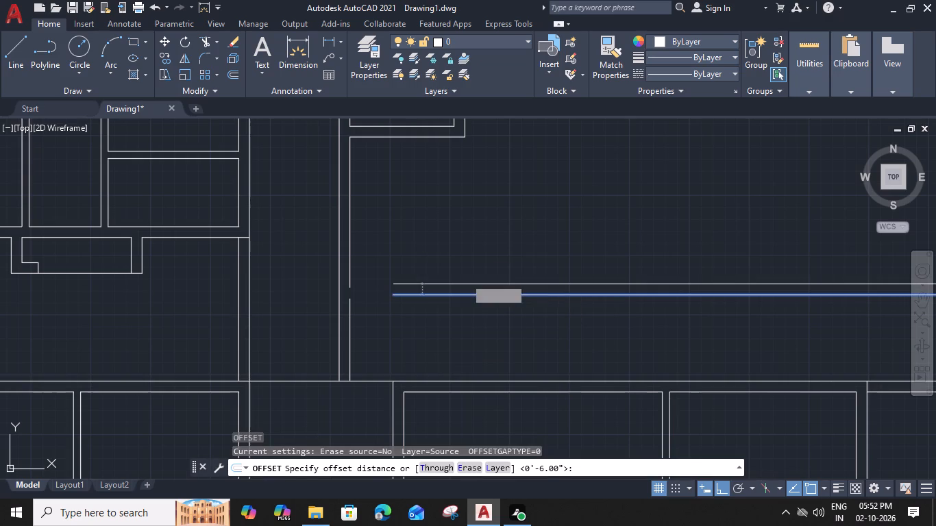
{"action": "left_click", "coordinate": [422, 278]}
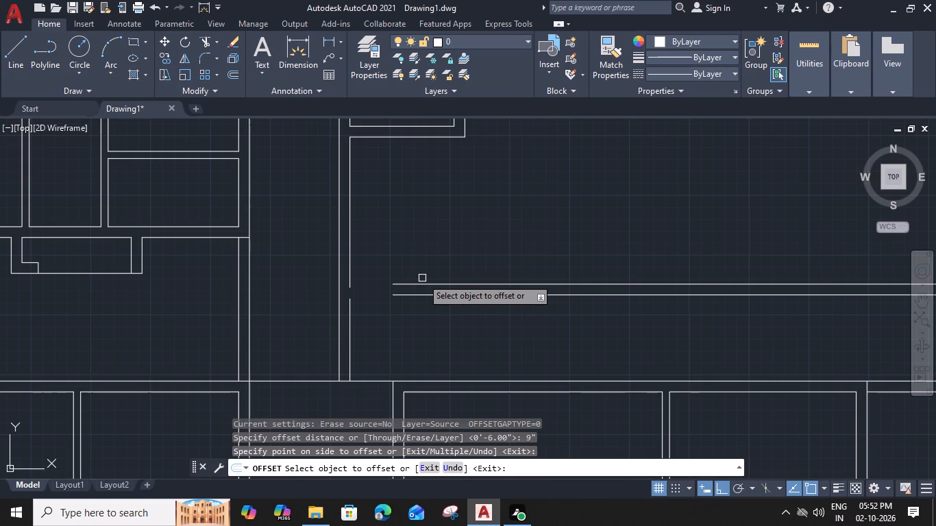
{"action": "key", "text": "Escape"}
Extend both new passage wall lines west to the vertical corridor wall and clean up the junction's line segments.
{"action": "type", "text": "ex"}
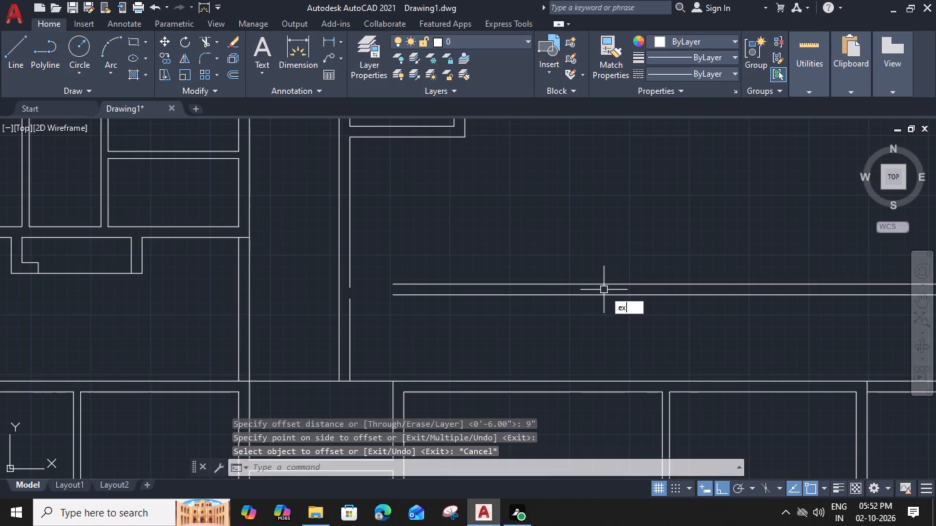
{"action": "key", "text": "space"}
{"action": "left_click", "coordinate": [487, 292]}
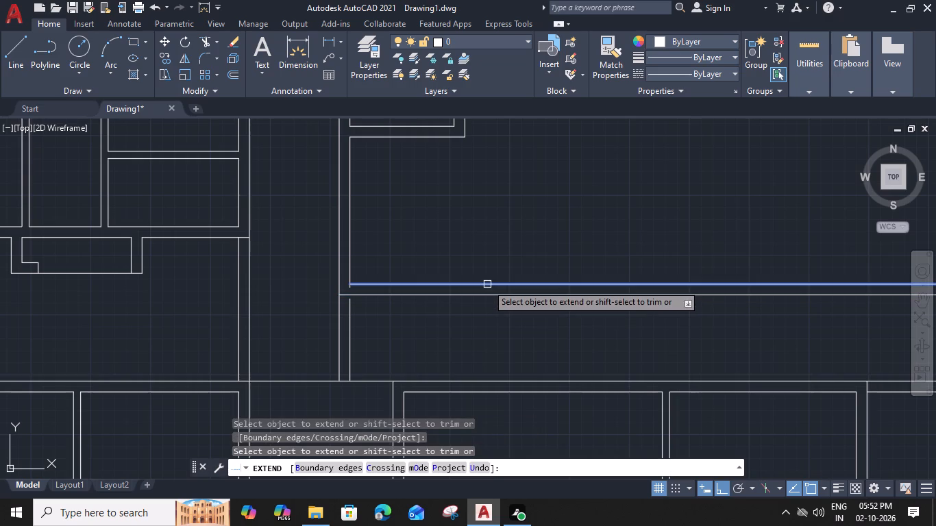
{"action": "left_click", "coordinate": [487, 284]}
{"action": "left_click", "coordinate": [349, 321]}
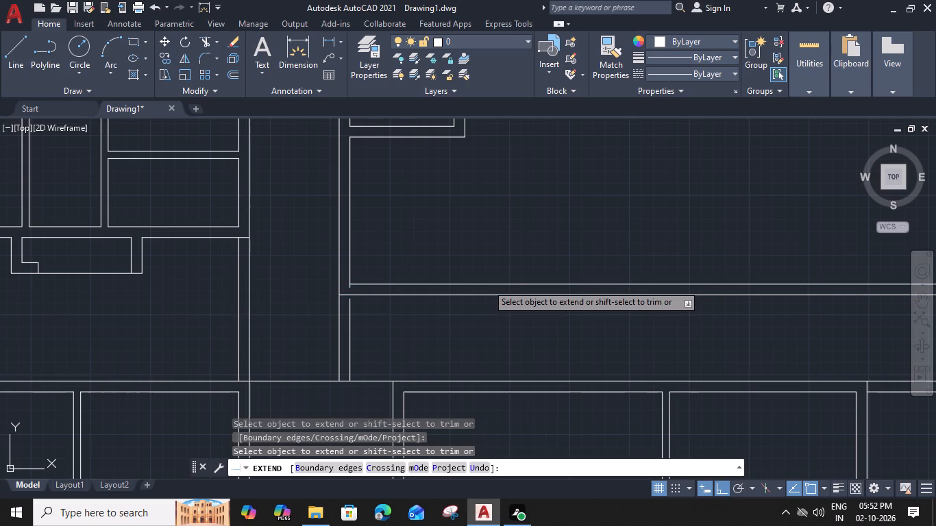
{"action": "left_click", "coordinate": [344, 295], "text": "shift"}
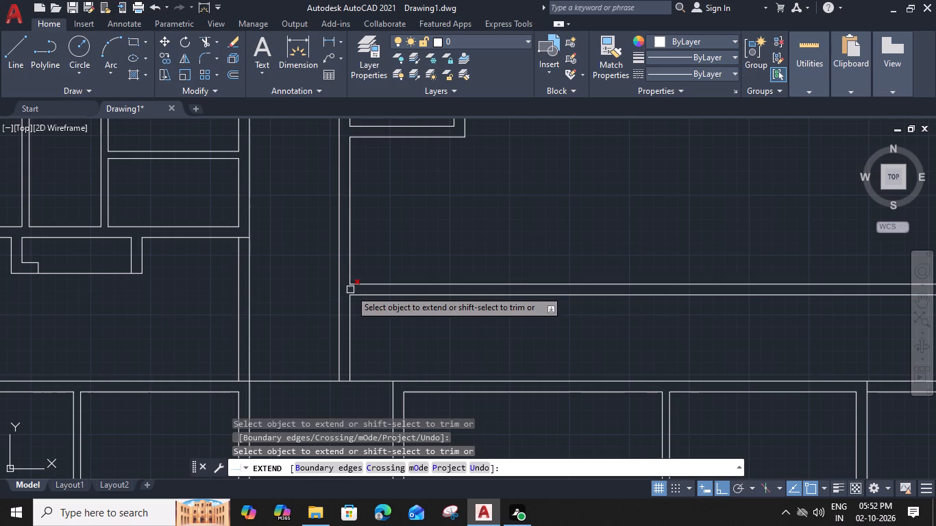
{"action": "left_click", "coordinate": [350, 290], "text": "shift"}
Extend the new passage wall's lower line east to the outer line of the vertical wall.
{"action": "scroll", "coordinate": [605, 292], "scroll_direction": "down", "scroll_amount": 1}
{"action": "middle_click_drag", "start_coordinate": [665, 299], "coordinate": [448, 245]}
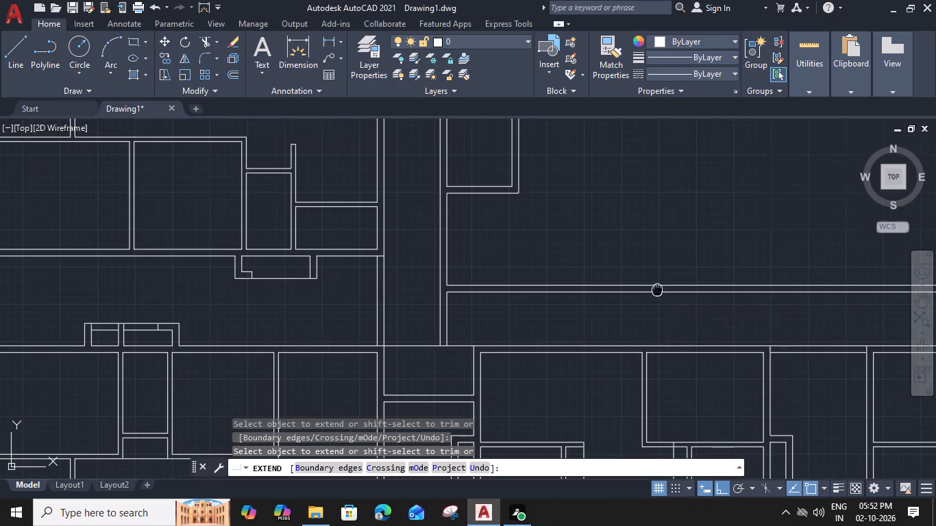
{"action": "scroll", "coordinate": [483, 247], "scroll_direction": "down", "scroll_amount": 1}
{"action": "middle_click_drag", "start_coordinate": [852, 251], "coordinate": [726, 263]}
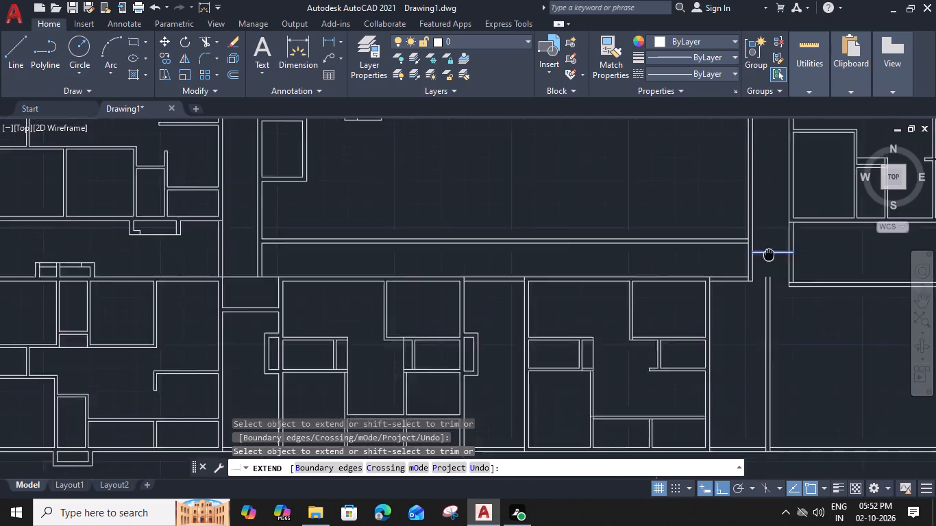
{"action": "middle_click_drag", "start_coordinate": [726, 263], "coordinate": [692, 269]}
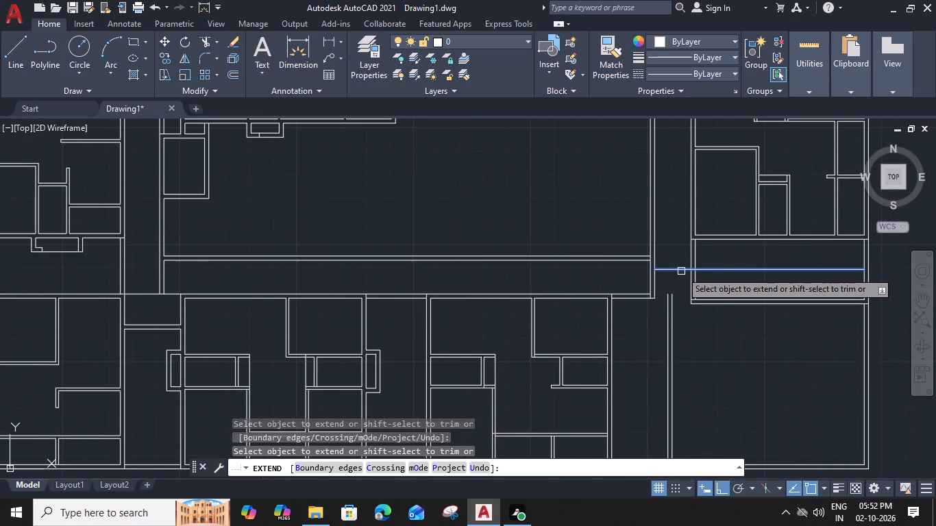
{"action": "scroll", "coordinate": [640, 268], "scroll_direction": "up", "scroll_amount": 1}
{"action": "left_click", "coordinate": [641, 255]}
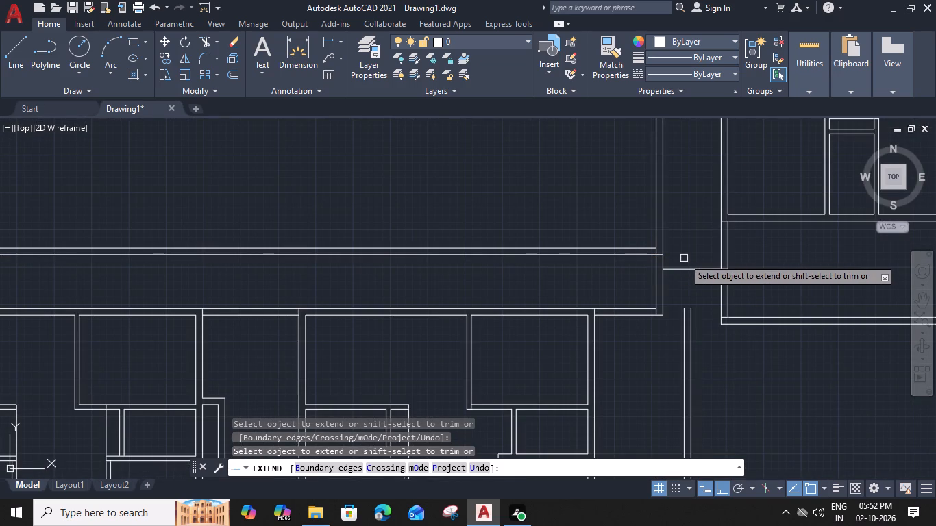
Extend the southeast room's top wall lines west to its vertical wall lines and trim the overruns above the corner.
{"action": "middle_click_drag", "start_coordinate": [684, 258], "coordinate": [651, 243]}
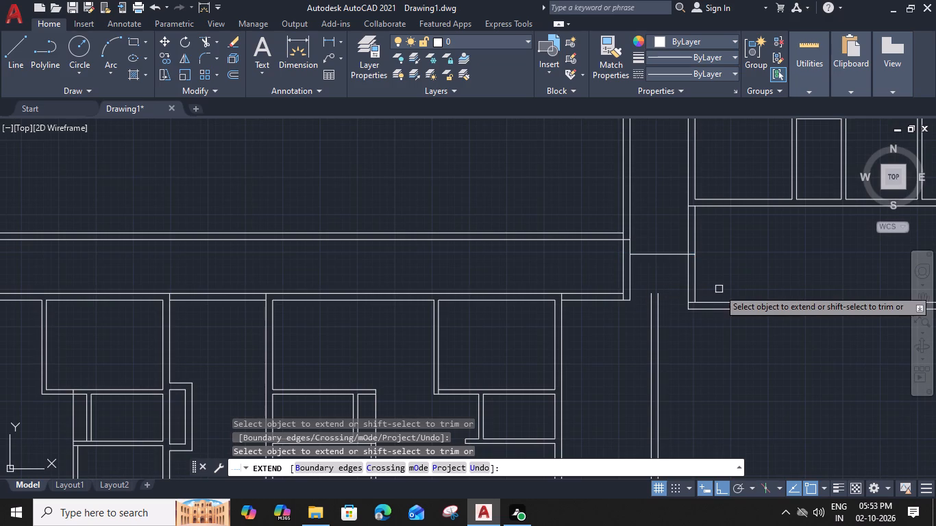
{"action": "left_click", "coordinate": [725, 300]}
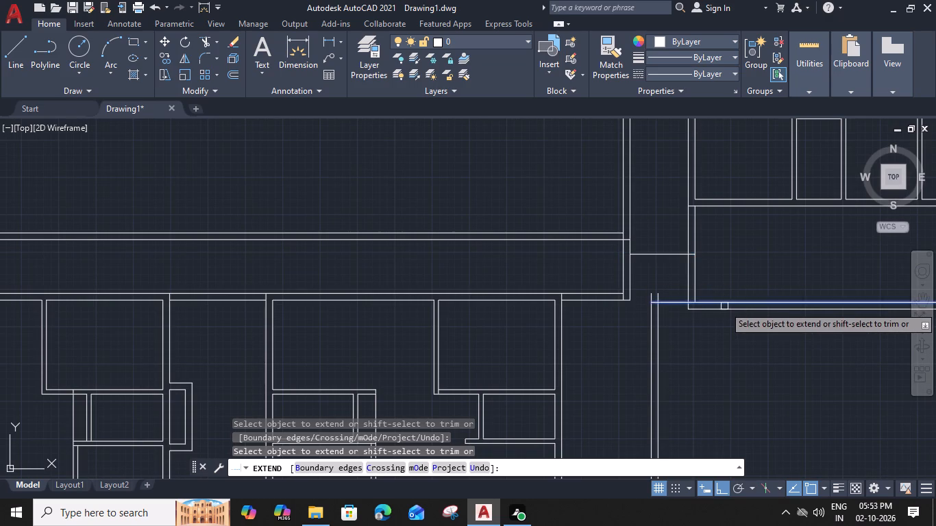
{"action": "left_click", "coordinate": [722, 312]}
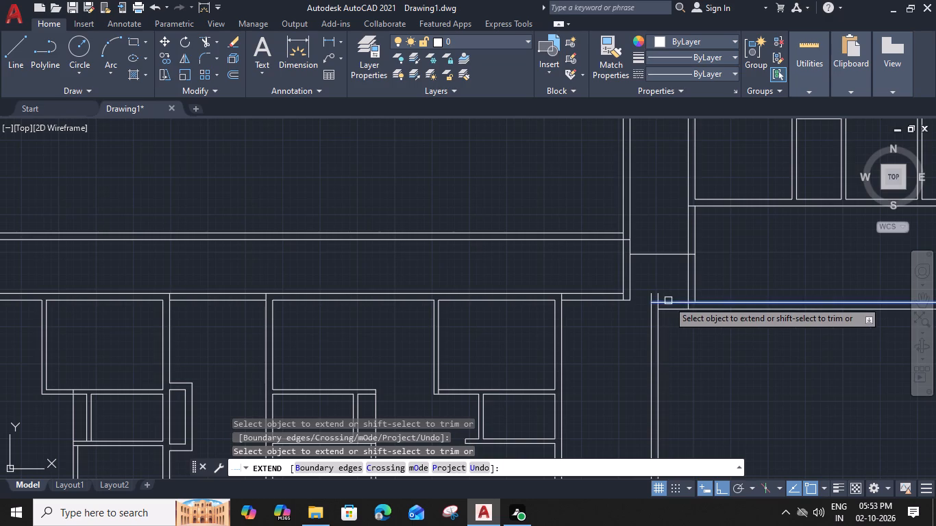
{"action": "scroll", "coordinate": [667, 292], "scroll_direction": "up", "scroll_amount": 2}
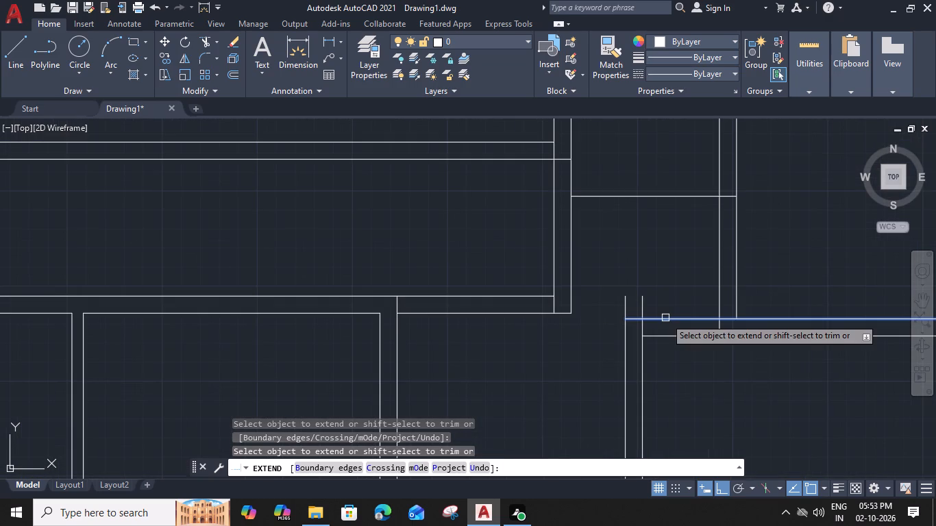
{"action": "left_click", "coordinate": [666, 318]}
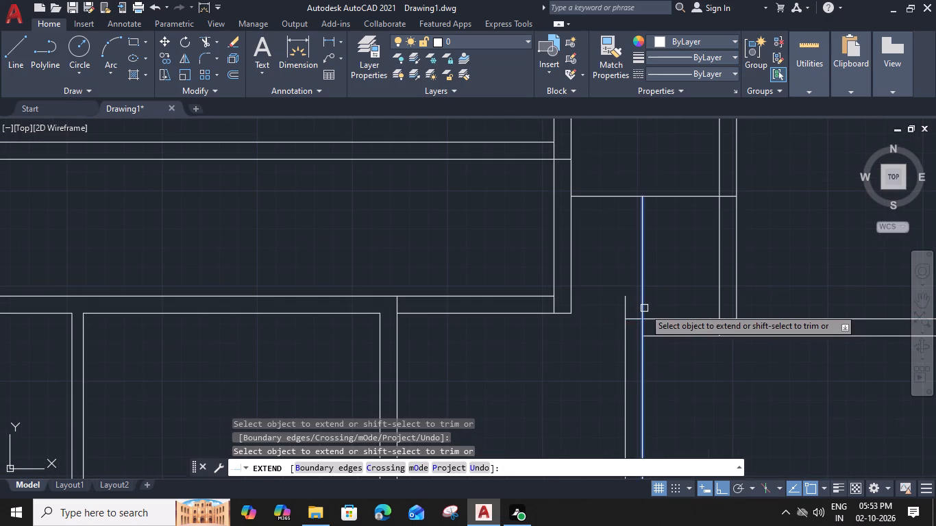
{"action": "left_click", "coordinate": [644, 308], "text": "shift"}
{"action": "left_click", "coordinate": [627, 309], "text": "shift"}
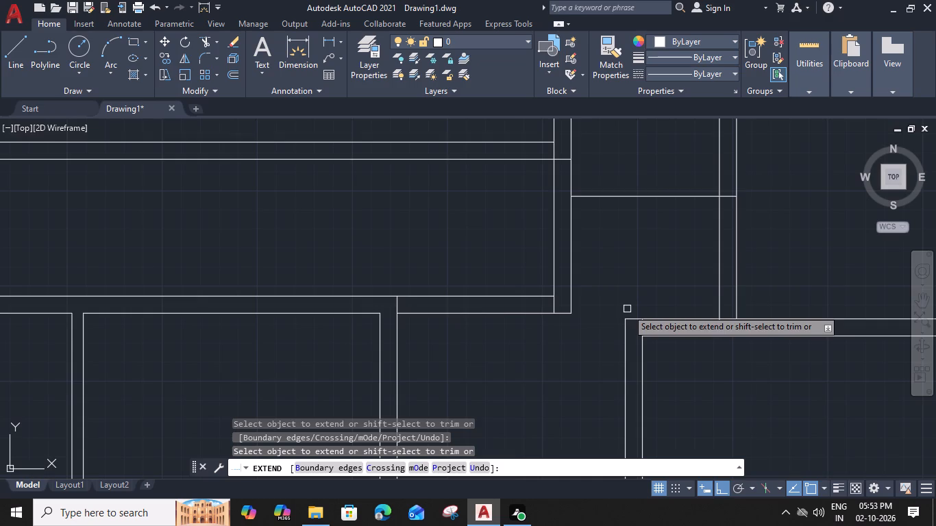
Trim the leftover horizontal line across the east vertical passage, including its short piece between the wall lines.
{"action": "scroll", "coordinate": [627, 309], "scroll_direction": "down", "scroll_amount": 1}
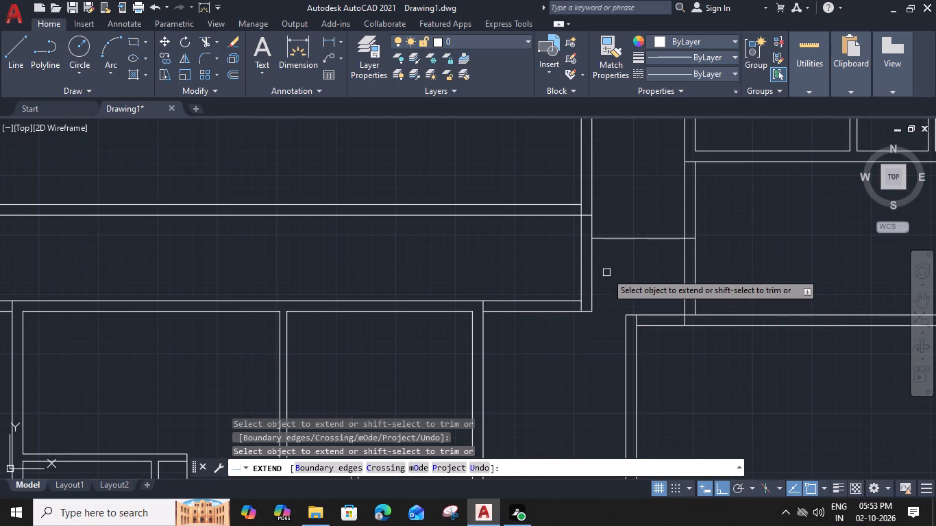
{"action": "left_click", "coordinate": [620, 237], "text": "shift"}
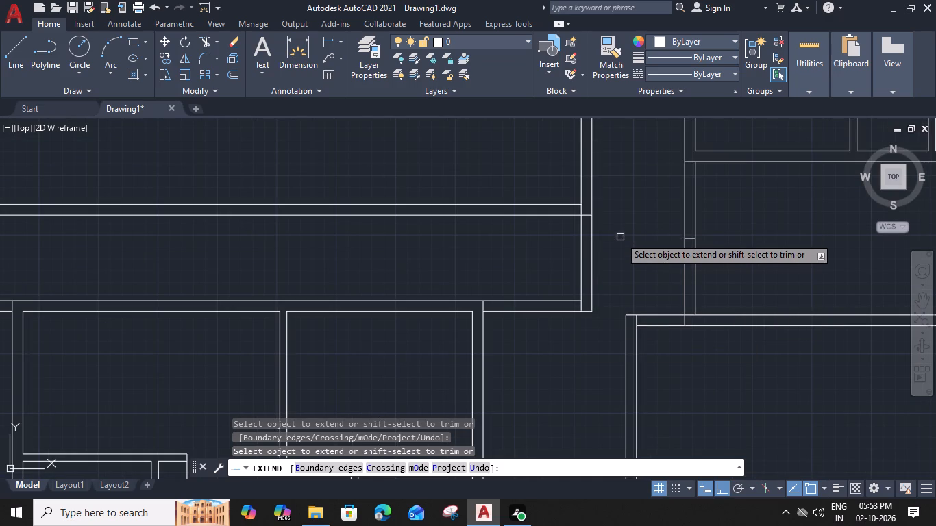
{"action": "scroll", "coordinate": [689, 231], "scroll_direction": "up", "scroll_amount": 2}
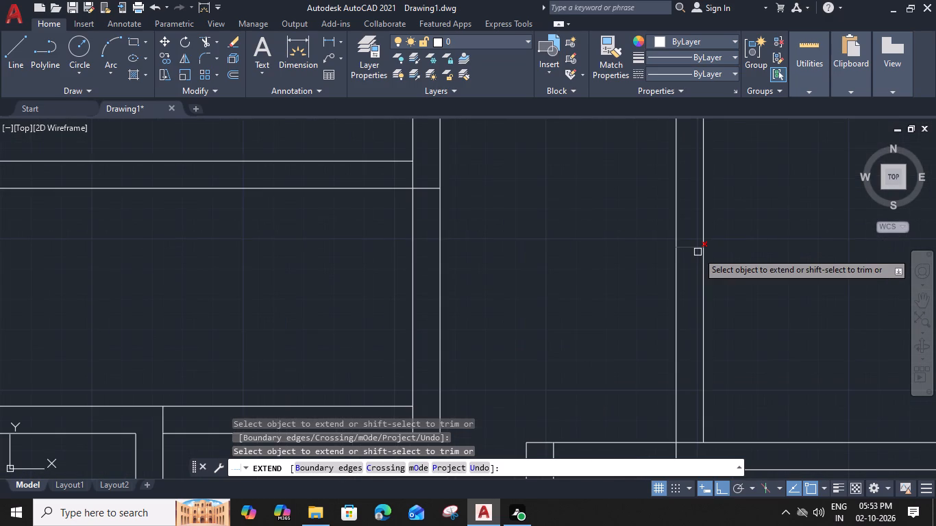
{"action": "left_click", "coordinate": [697, 249], "text": "shift"}
Trim the vertical wall lines below the new passage wall and the leftover wall stub at the bottom row's northeast corner.
{"action": "scroll", "coordinate": [692, 244], "scroll_direction": "down", "scroll_amount": 2}
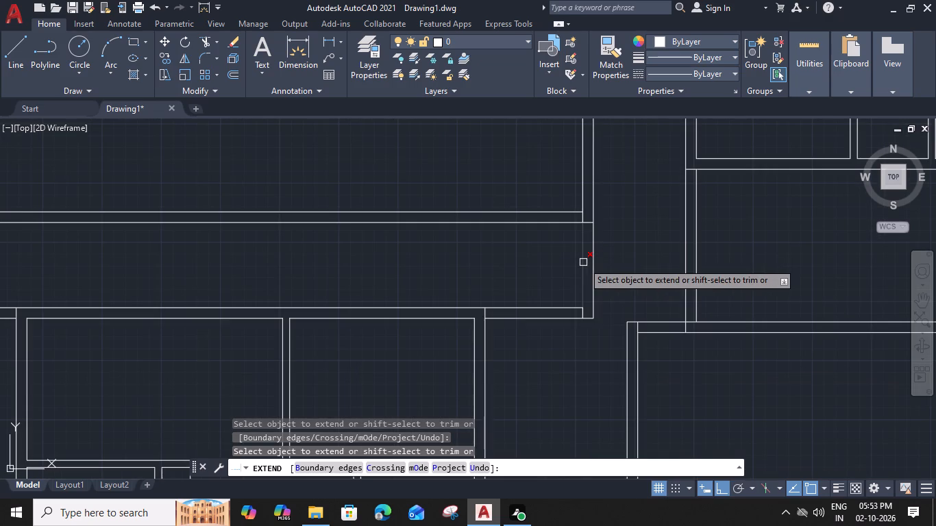
{"action": "left_click", "coordinate": [583, 262], "text": "shift"}
{"action": "left_click", "coordinate": [593, 264], "text": "shift"}
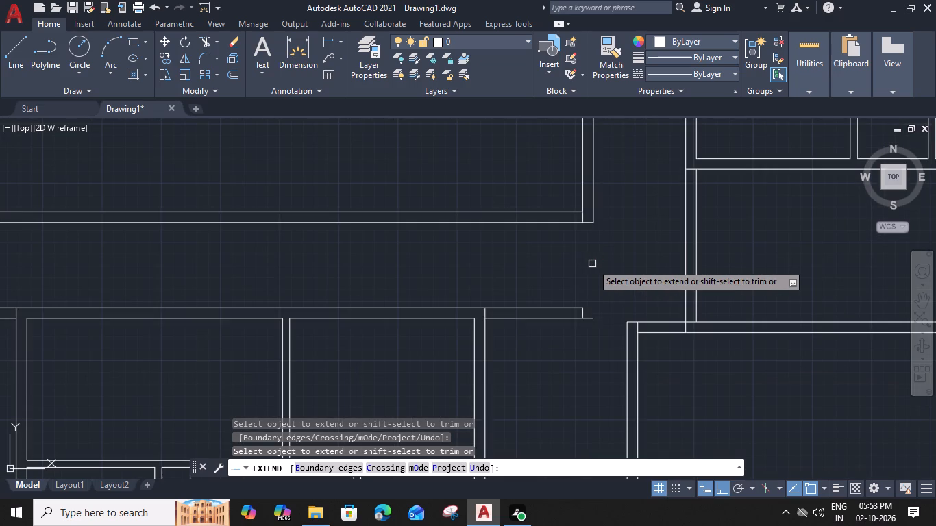
{"action": "left_click", "coordinate": [594, 316], "text": "shift"}
{"action": "left_click", "coordinate": [584, 292], "text": "shift"}
{"action": "left_click", "coordinate": [554, 338], "text": "shift"}
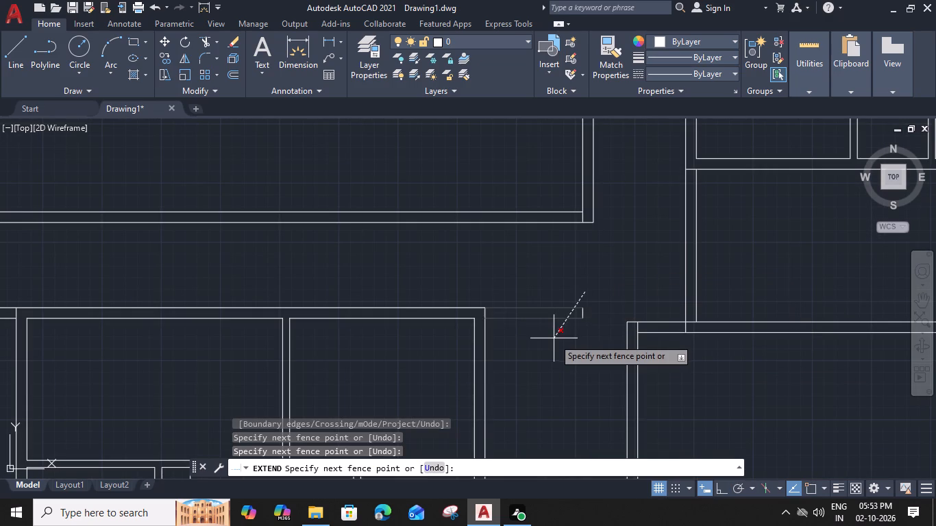
{"action": "left_click", "coordinate": [582, 316], "text": "shift"}
Trim the vertical wall line's overrun inside the southeast room's top wall, near its northwest corner.
{"action": "scroll", "coordinate": [541, 314], "scroll_direction": "down", "scroll_amount": 2}
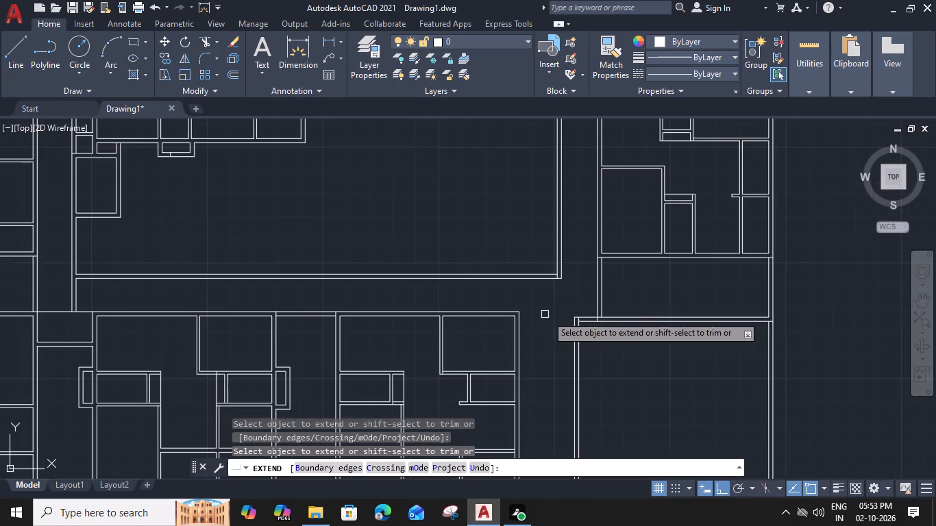
{"action": "middle_click_drag", "start_coordinate": [654, 306], "coordinate": [643, 255]}
{"action": "scroll", "coordinate": [655, 305], "scroll_direction": "down", "scroll_amount": 1}
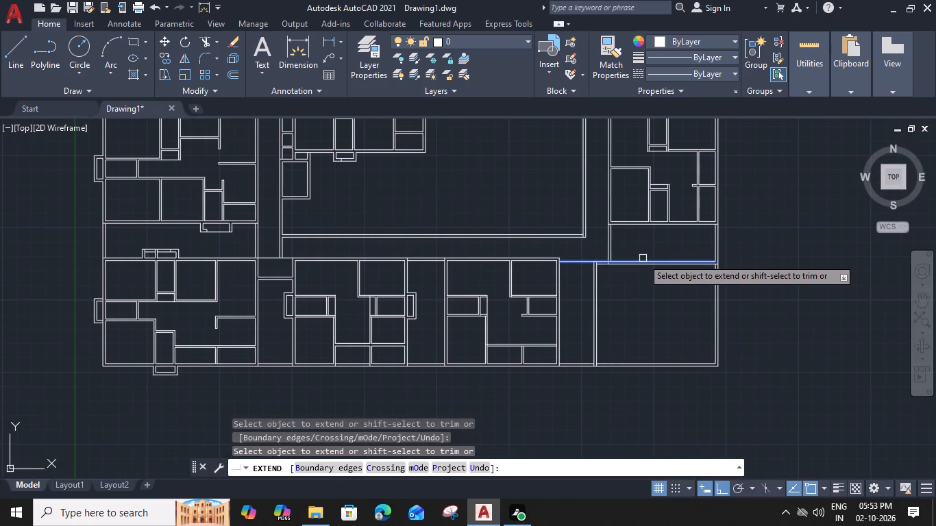
{"action": "middle_click_drag", "start_coordinate": [645, 279], "coordinate": [593, 270]}
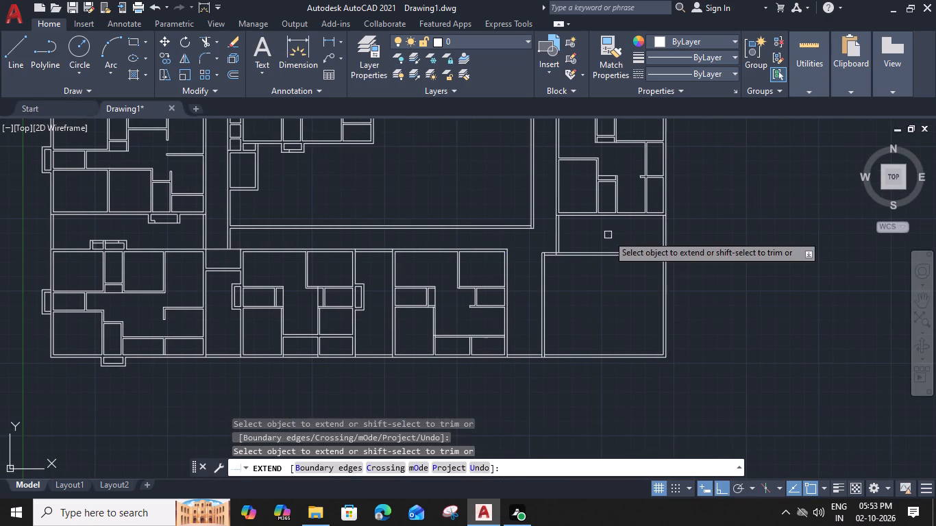
{"action": "scroll", "coordinate": [523, 256], "scroll_direction": "up", "scroll_amount": 3}
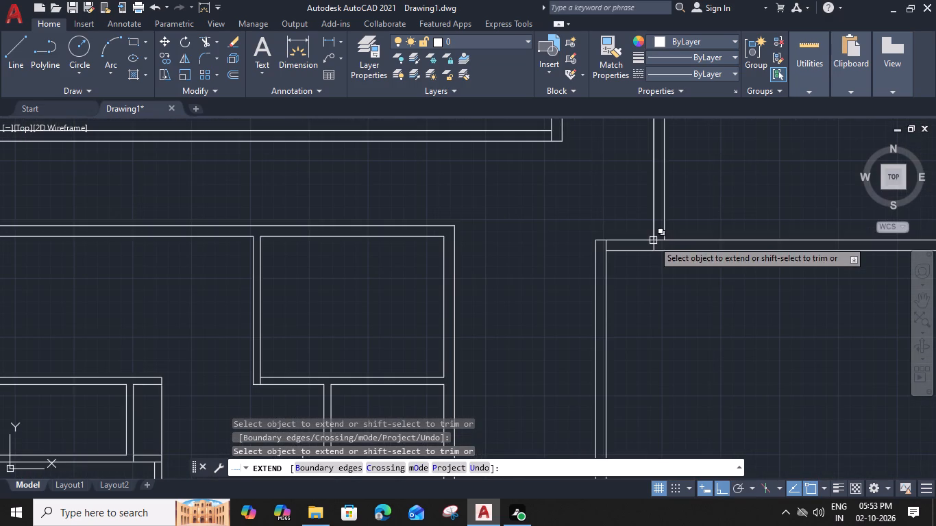
{"action": "left_click", "coordinate": [655, 246], "text": "shift"}
{"action": "scroll", "coordinate": [656, 246], "scroll_direction": "down", "scroll_amount": 2}
{"action": "middle_click_drag", "start_coordinate": [752, 253], "coordinate": [753, 253]}
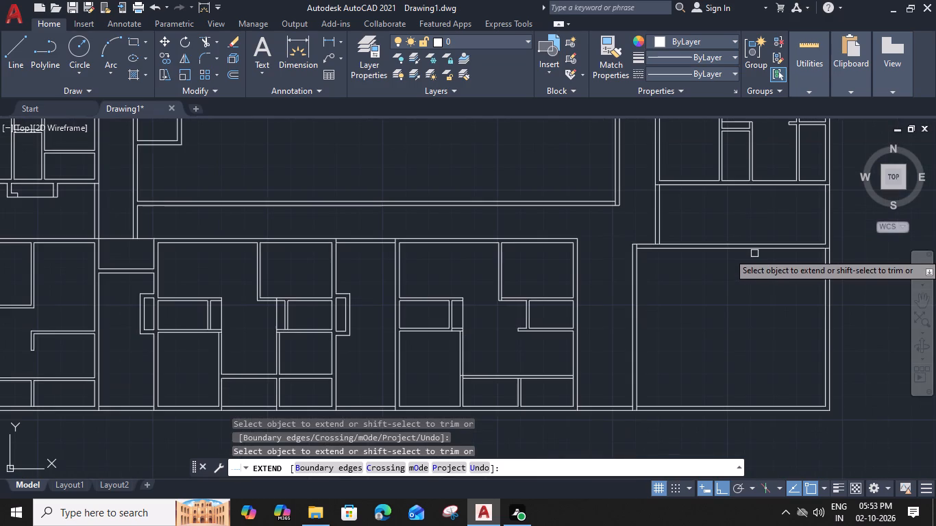
Draw a horizontal line about 10' long from the bottom row's northeast corner east to the southeast room's west wall.
{"action": "middle_click_drag", "start_coordinate": [753, 253], "coordinate": [478, 292]}
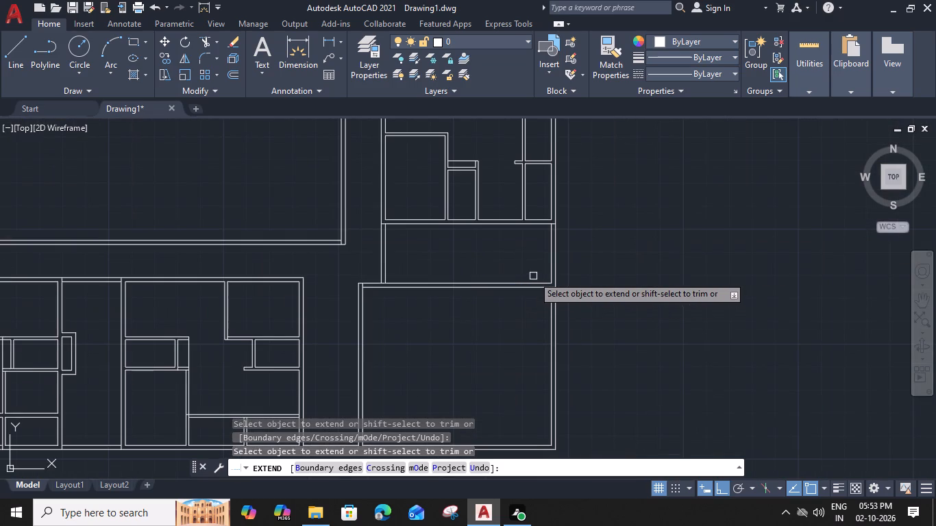
{"action": "middle_click_drag", "start_coordinate": [530, 274], "coordinate": [578, 266]}
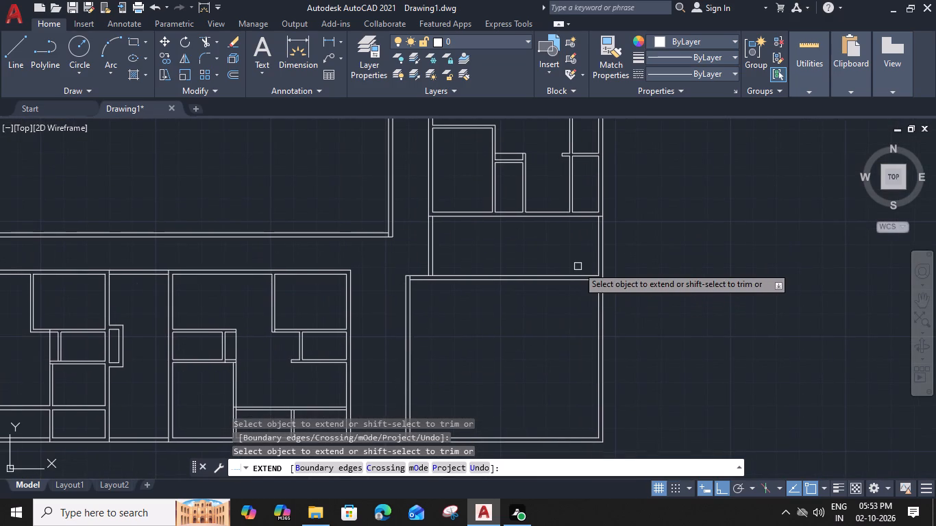
{"action": "middle_click_drag", "start_coordinate": [492, 241], "coordinate": [609, 223]}
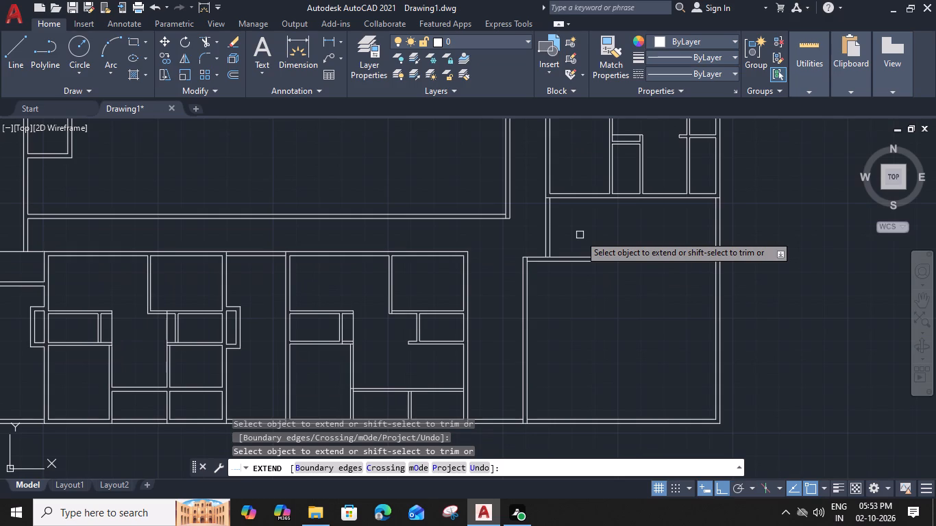
{"action": "key", "text": "Escape"}
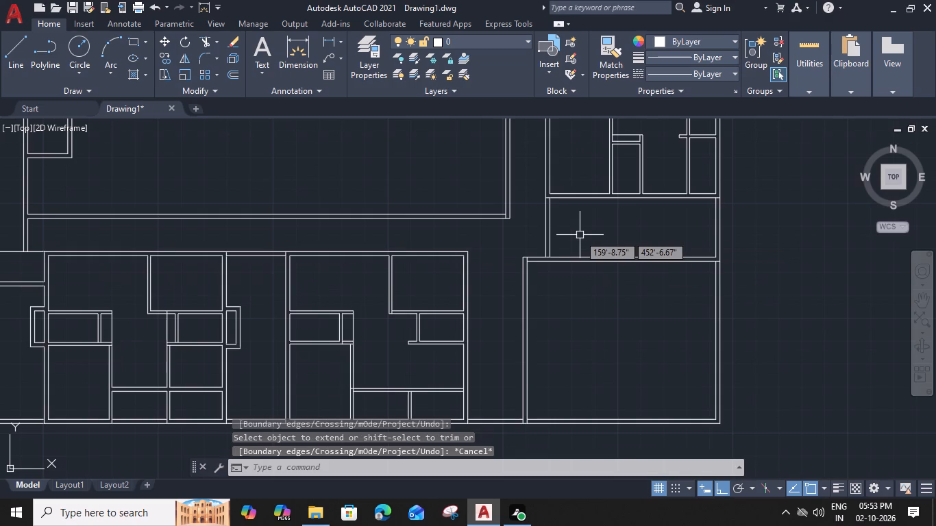
{"action": "scroll", "coordinate": [494, 268], "scroll_direction": "up", "scroll_amount": 2}
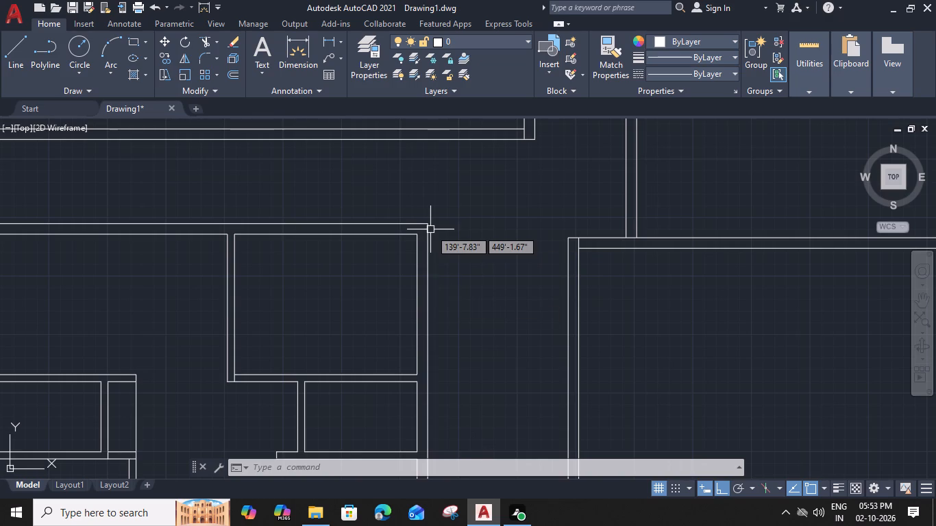
{"action": "type", "text": "l"}
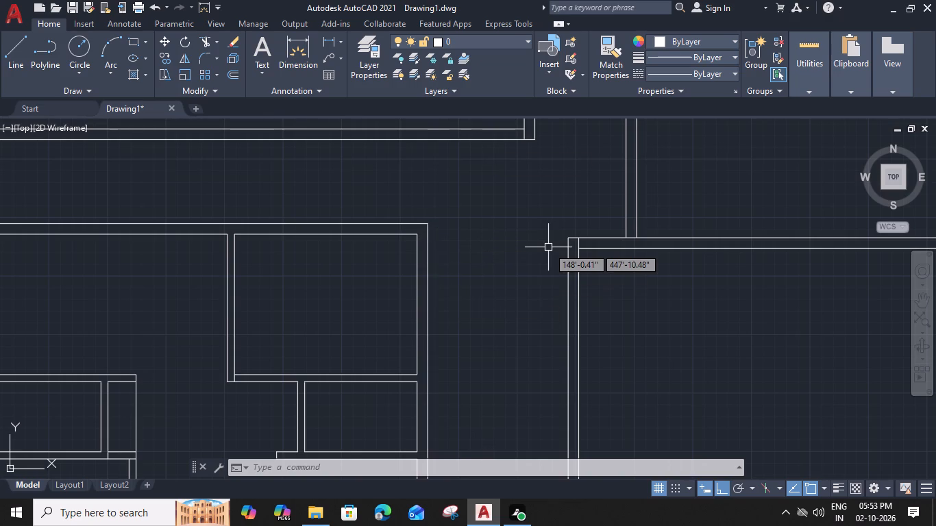
{"action": "key", "text": "space"}
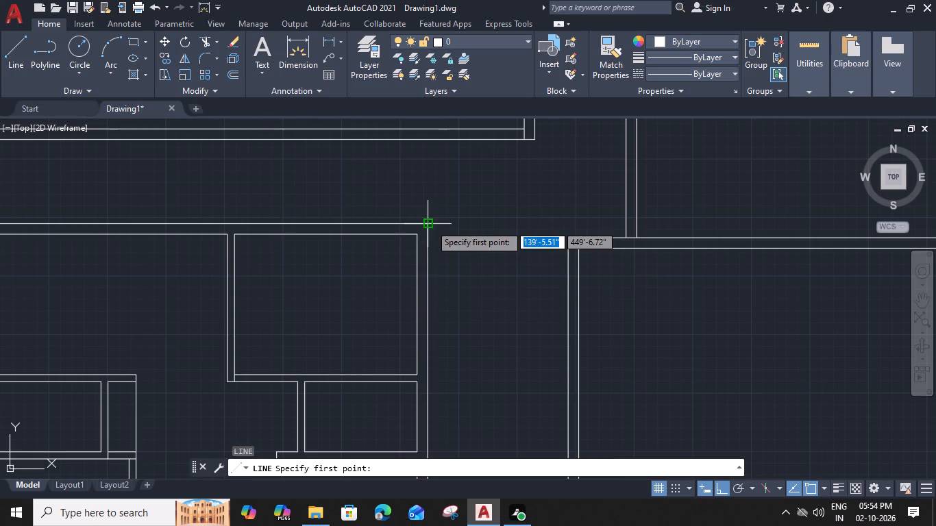
{"action": "left_click", "coordinate": [430, 225]}
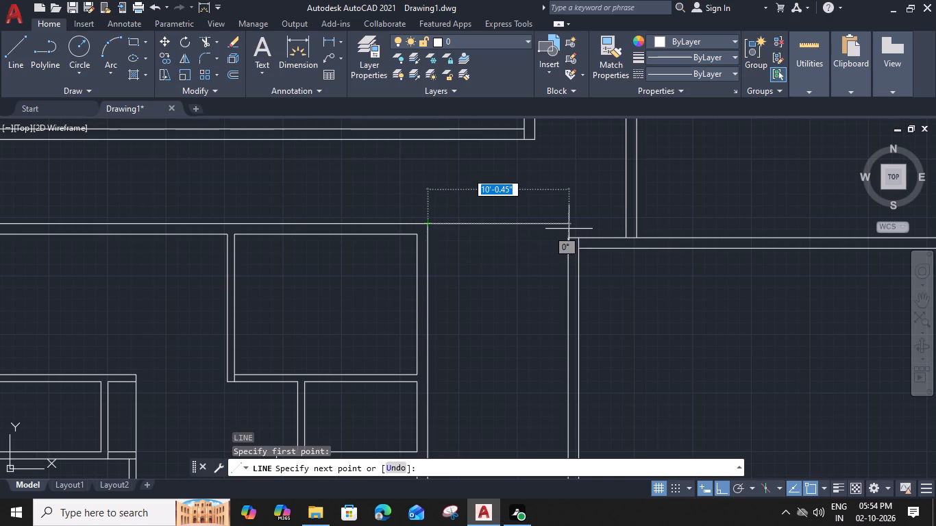
{"action": "left_click", "coordinate": [570, 225]}
{"action": "key", "text": "Escape"}
Offset the new horizontal line 5'6" south, between the bottom row's east wall and the southeast room.
{"action": "left_click", "coordinate": [506, 225]}
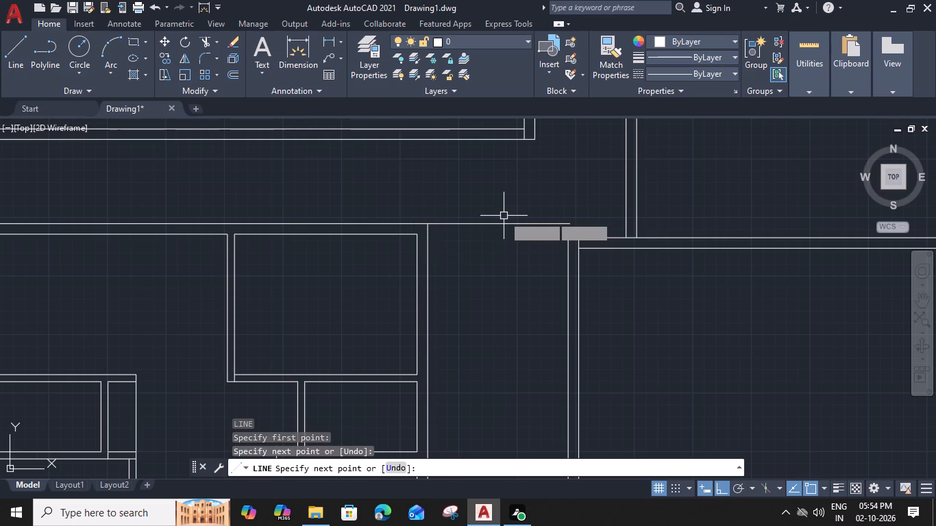
{"action": "key", "text": "o"}
{"action": "key", "text": "space"}
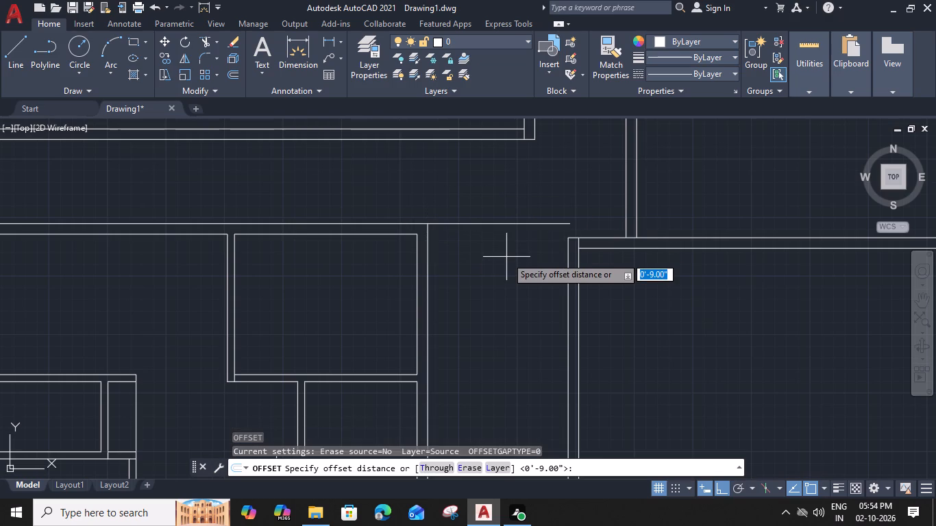
{"action": "key", "text": "5"}
{"action": "key", "text": "semicolon"}
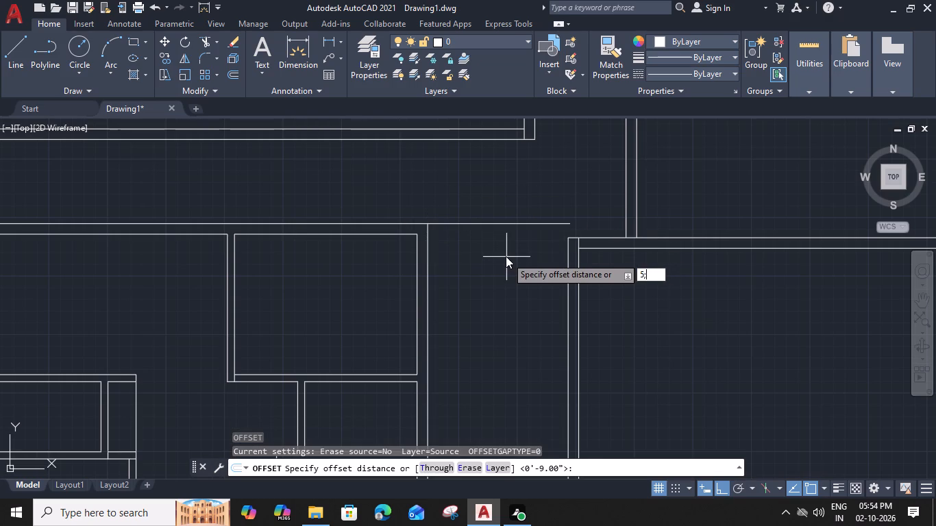
{"action": "key", "text": "BackSpace"}
{"action": "type", "text": "'6\"'"}
{"action": "key", "text": "BackSpace"}
{"action": "key", "text": "space"}
{"action": "left_click", "coordinate": [514, 273]}
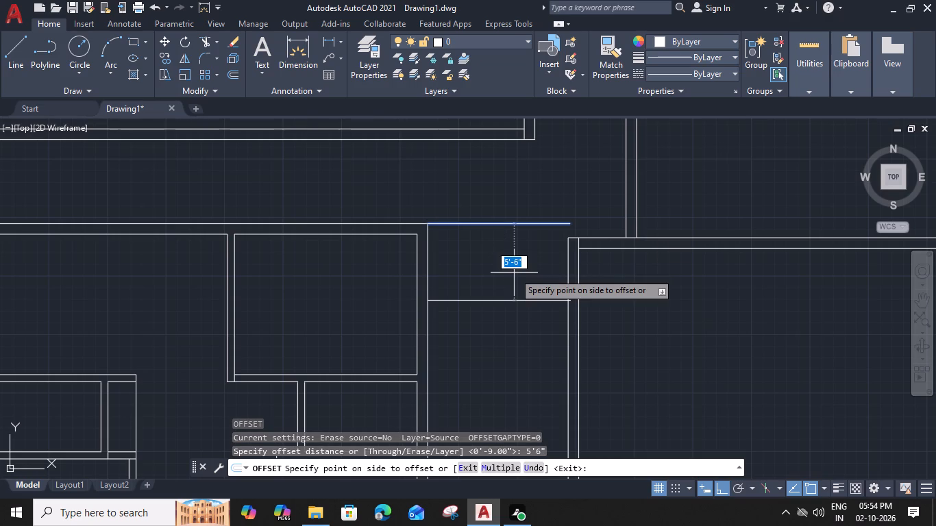
Offset the lower horizontal line 9" south to form the connecting wall's thickness.
{"action": "left_click", "coordinate": [529, 301]}
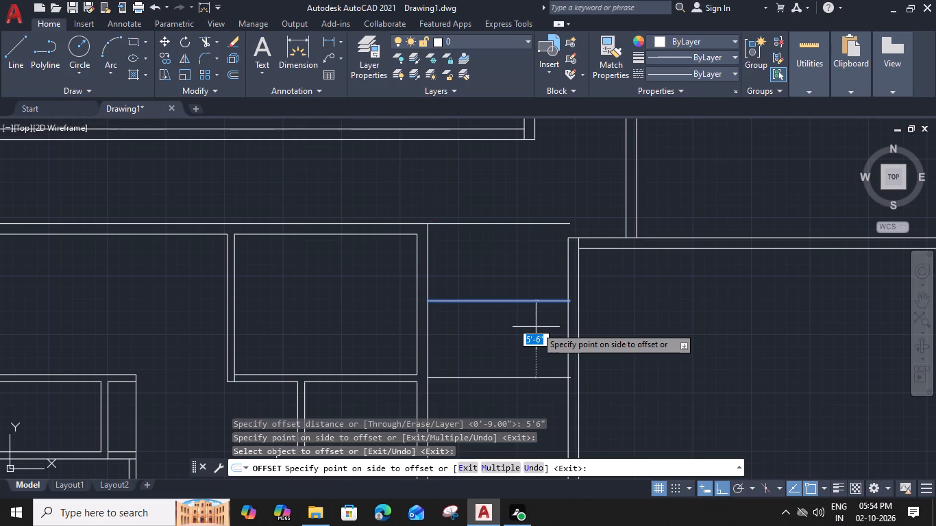
{"action": "type", "text": "9\""}
{"action": "key", "text": "Return"}
{"action": "key", "text": "Escape"}
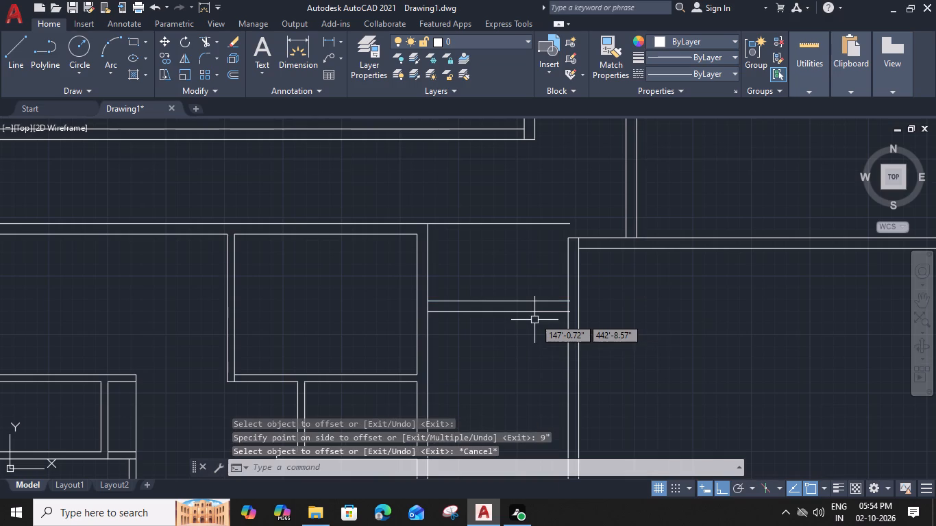
Trim both connecting wall lines' overruns inside the southeast room's west wall.
{"action": "type", "text": "tr"}
{"action": "key", "text": "space"}
{"action": "scroll", "coordinate": [569, 299], "scroll_direction": "up", "scroll_amount": 2}
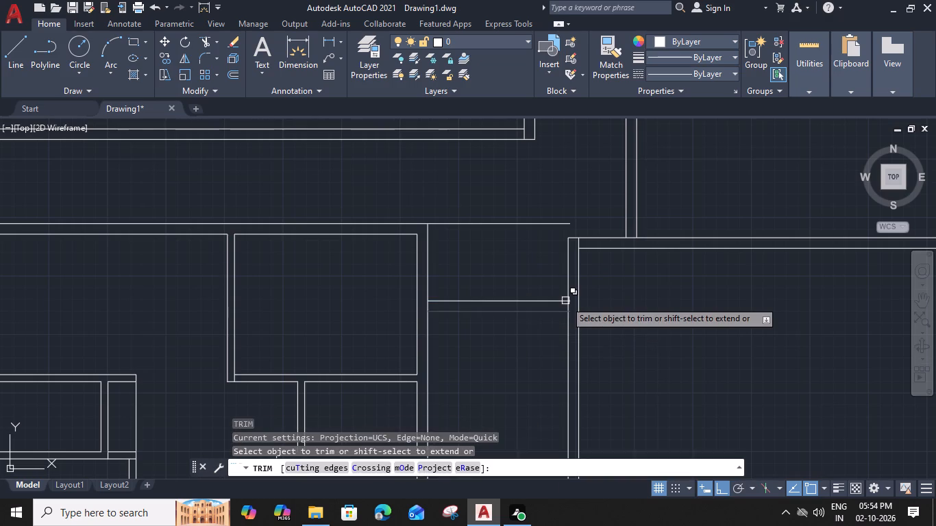
{"action": "left_click", "coordinate": [574, 303]}
{"action": "left_click", "coordinate": [574, 331]}
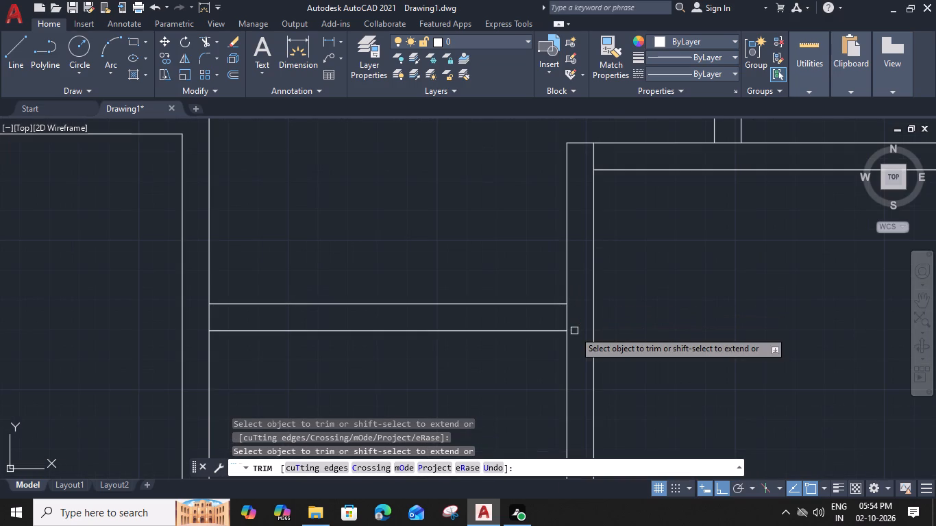
Remove the helper line running east from the bottom row's northeast corner using Trim.
{"action": "scroll", "coordinate": [575, 319], "scroll_direction": "down", "scroll_amount": 2}
{"action": "left_click", "coordinate": [558, 229]}
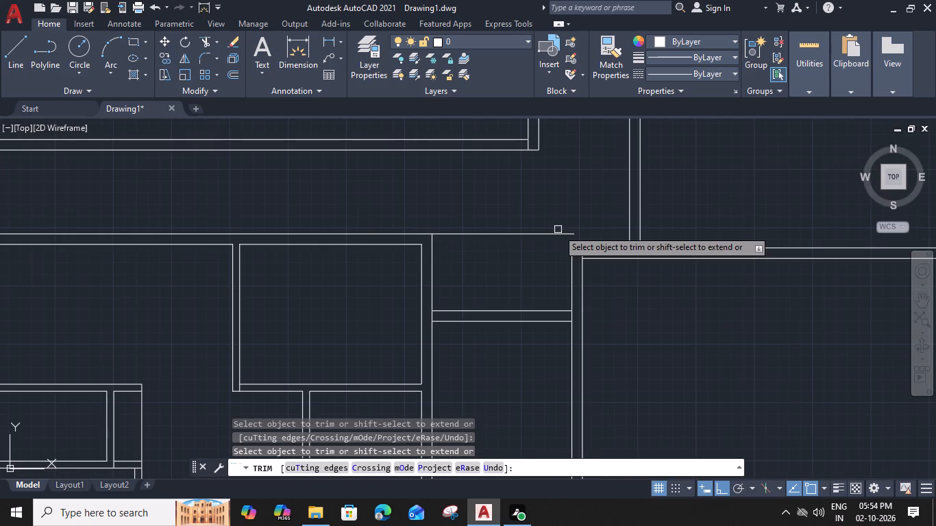
{"action": "left_click", "coordinate": [549, 251]}
Trim the vertical wall line pieces between the connecting wall's two lines at its west and east ends.
{"action": "scroll", "coordinate": [440, 323], "scroll_direction": "up", "scroll_amount": 3}
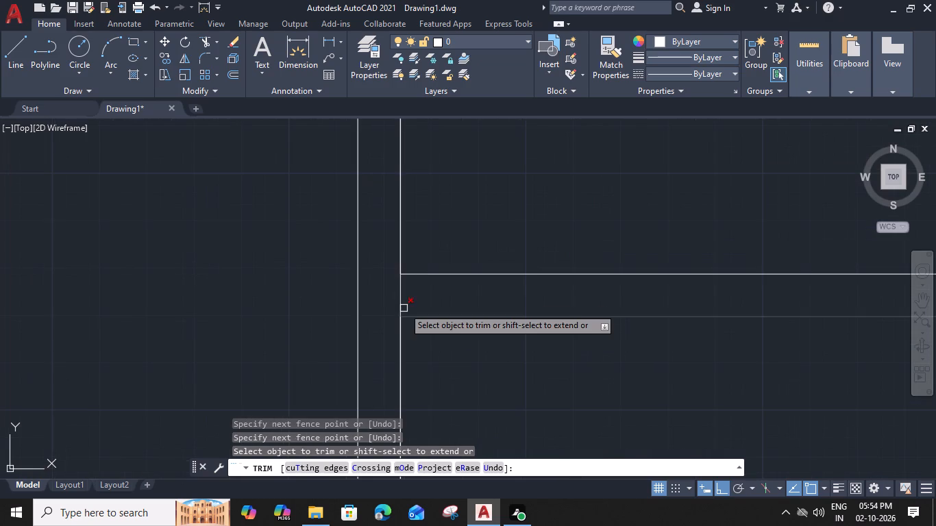
{"action": "left_click", "coordinate": [399, 297]}
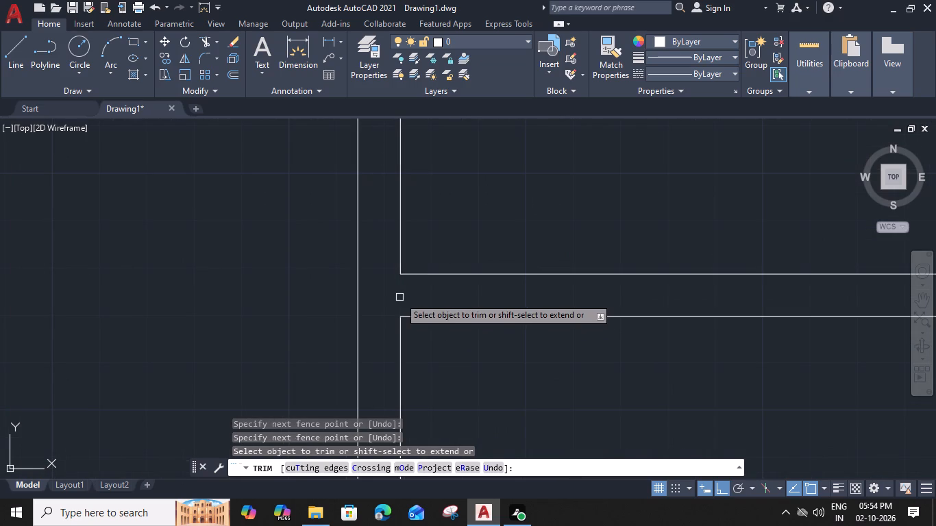
{"action": "scroll", "coordinate": [517, 299], "scroll_direction": "down", "scroll_amount": 1}
{"action": "left_click", "coordinate": [802, 293]}
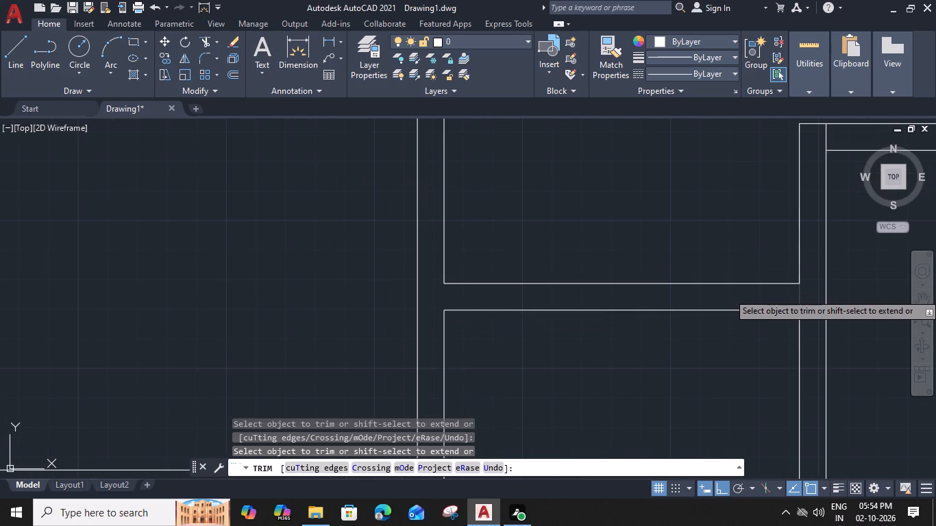
{"action": "key", "text": "Escape"}
Start an offset of the southeast room's inner top wall line.
{"action": "scroll", "coordinate": [793, 289], "scroll_direction": "down", "scroll_amount": 2}
{"action": "middle_click_drag", "start_coordinate": [851, 258], "coordinate": [515, 261]}
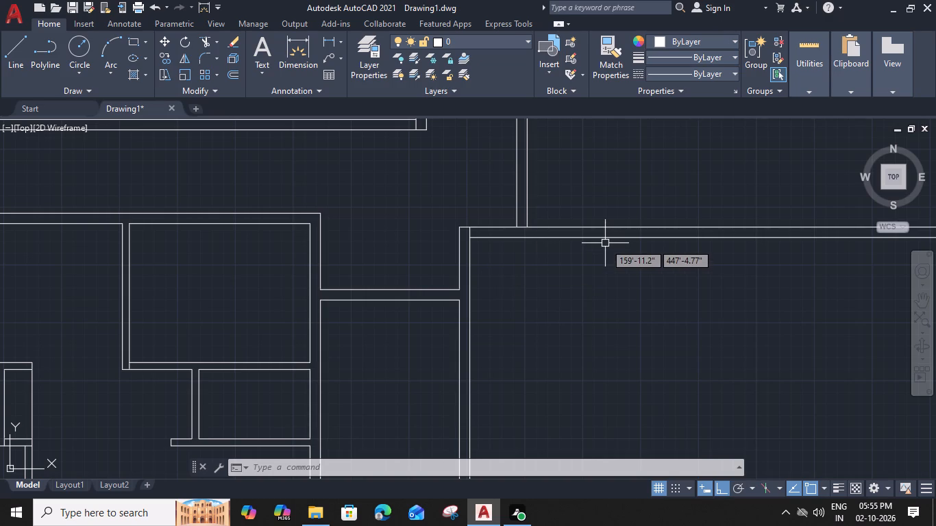
{"action": "middle_click_drag", "start_coordinate": [584, 287], "coordinate": [588, 218]}
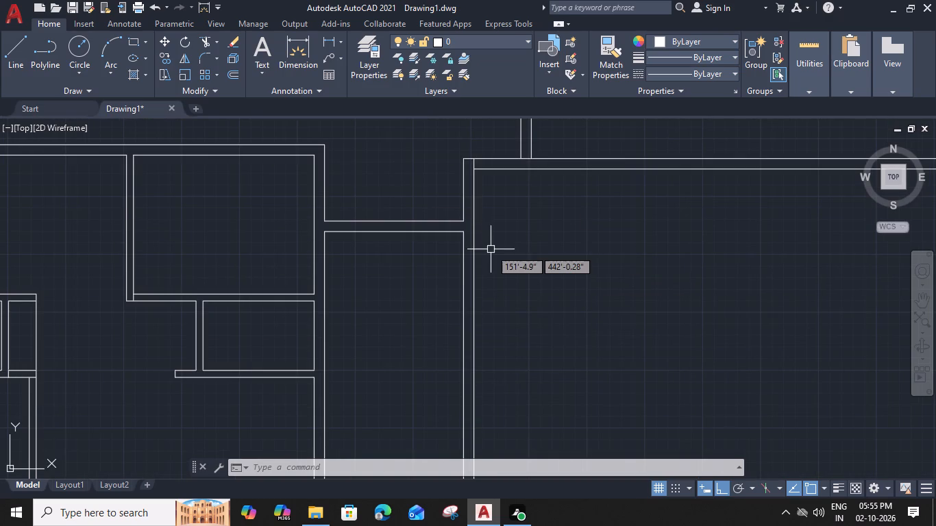
{"action": "left_click", "coordinate": [476, 239]}
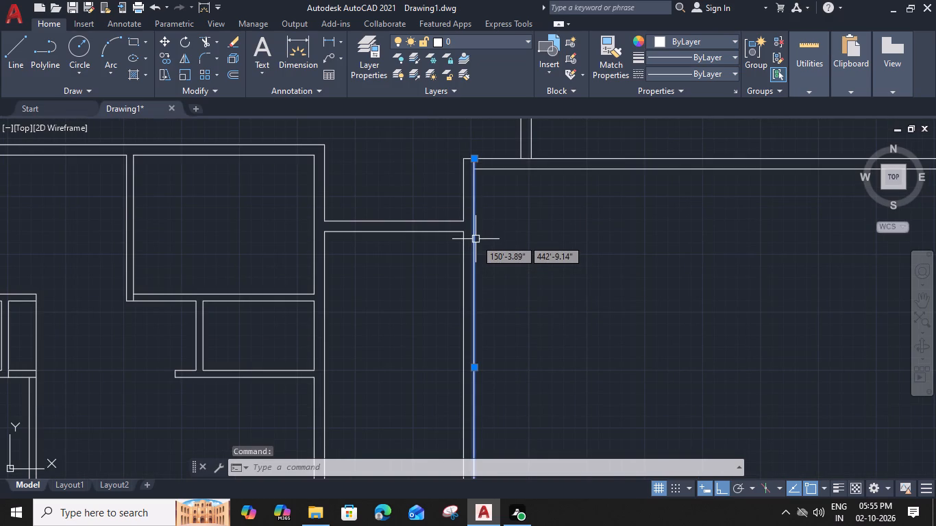
{"action": "key", "text": "Escape"}
{"action": "left_click", "coordinate": [587, 170]}
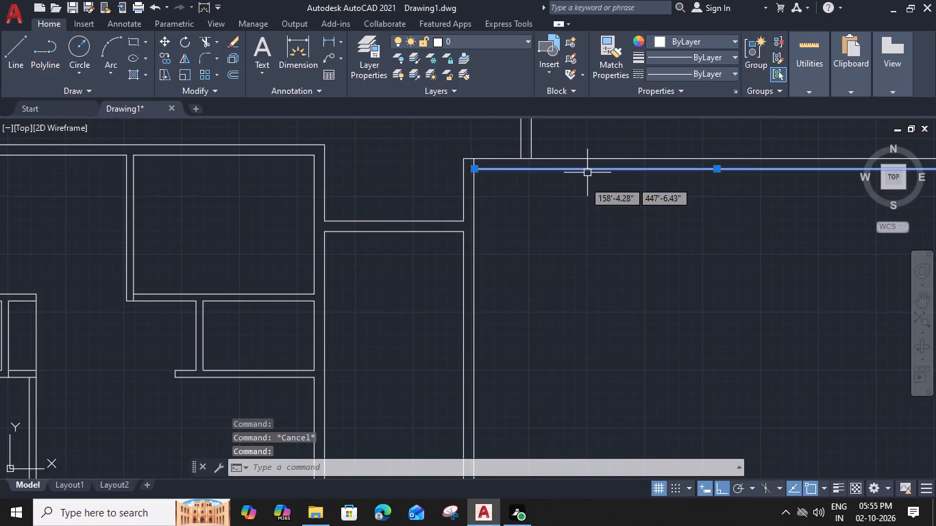
{"action": "type", "text": "o"}
{"action": "key", "text": "space"}
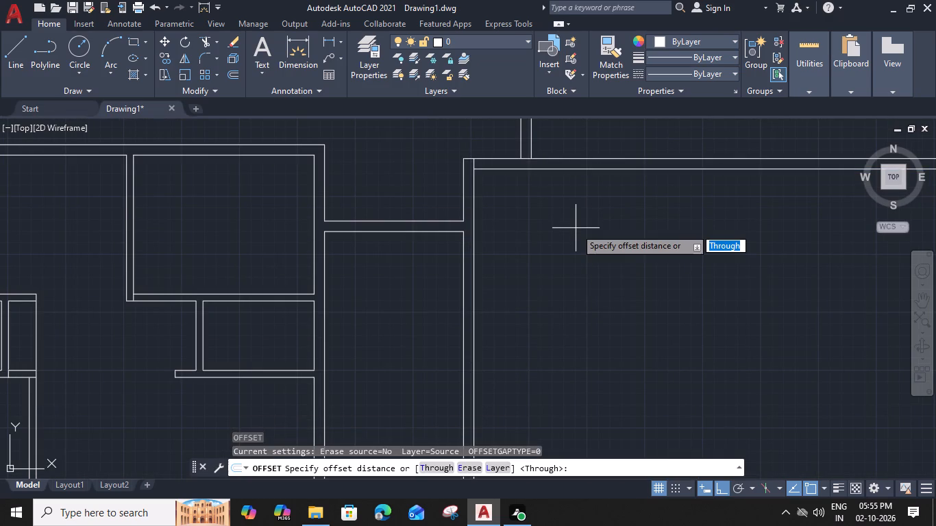
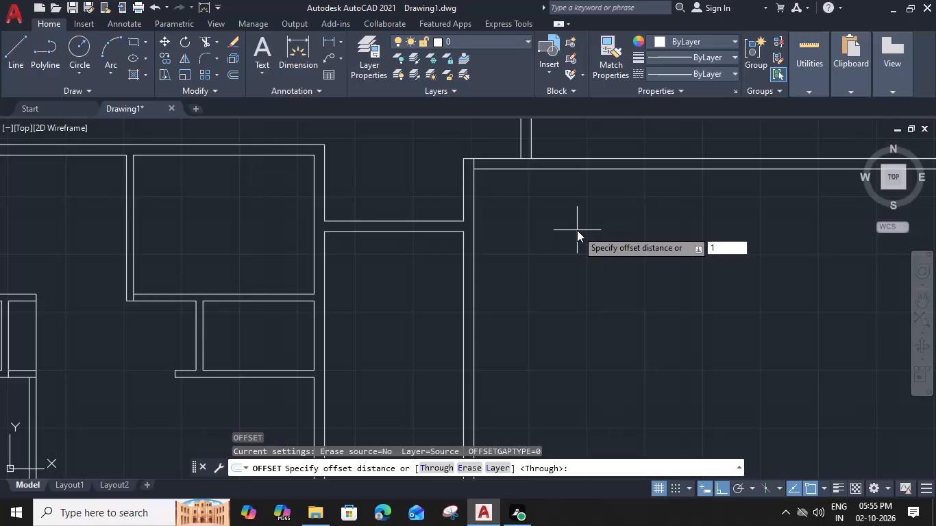
Offset the southeast room's inner top wall line 16'9" south and the copy another 6" to form a horizontal partition.
{"action": "type", "text": "6'"}
{"action": "type", "text": "9\""}
{"action": "key", "text": "Return"}
{"action": "left_click", "coordinate": [581, 286]}
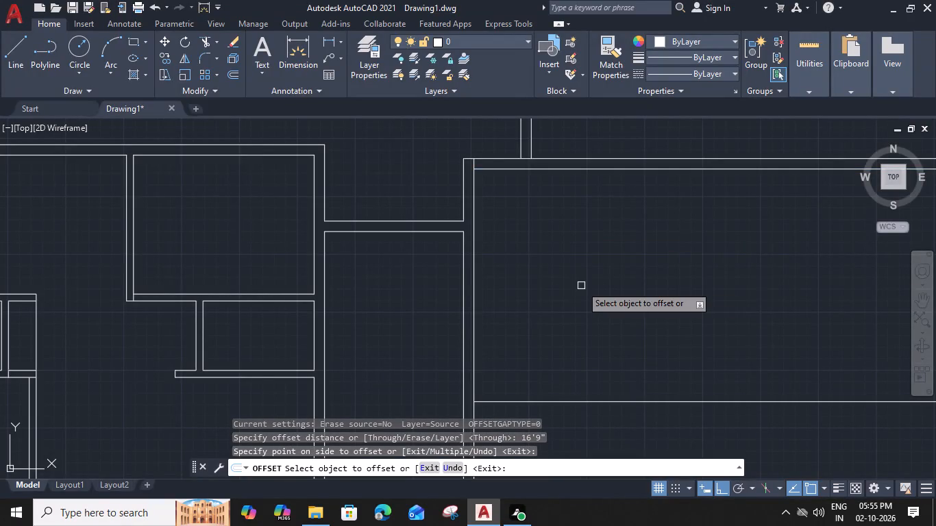
{"action": "middle_click_drag", "start_coordinate": [581, 286], "coordinate": [534, 97]}
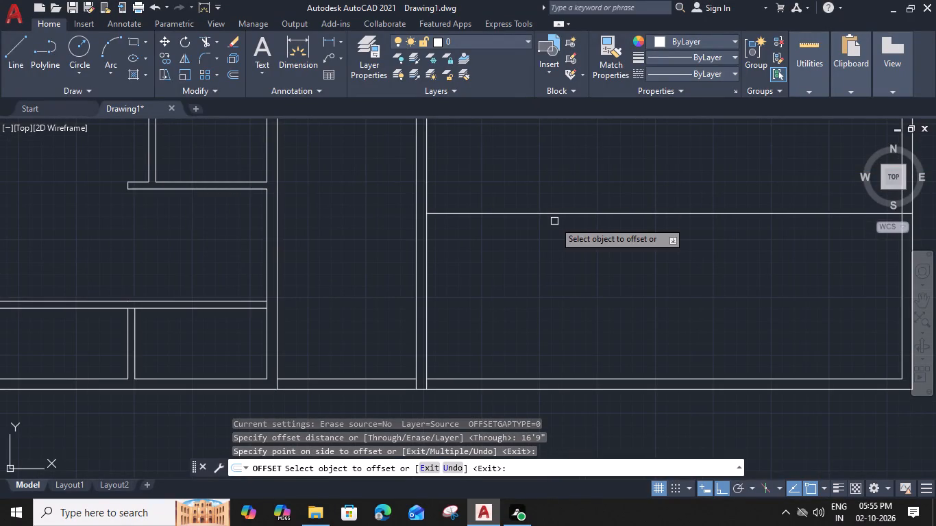
{"action": "left_click", "coordinate": [554, 216]}
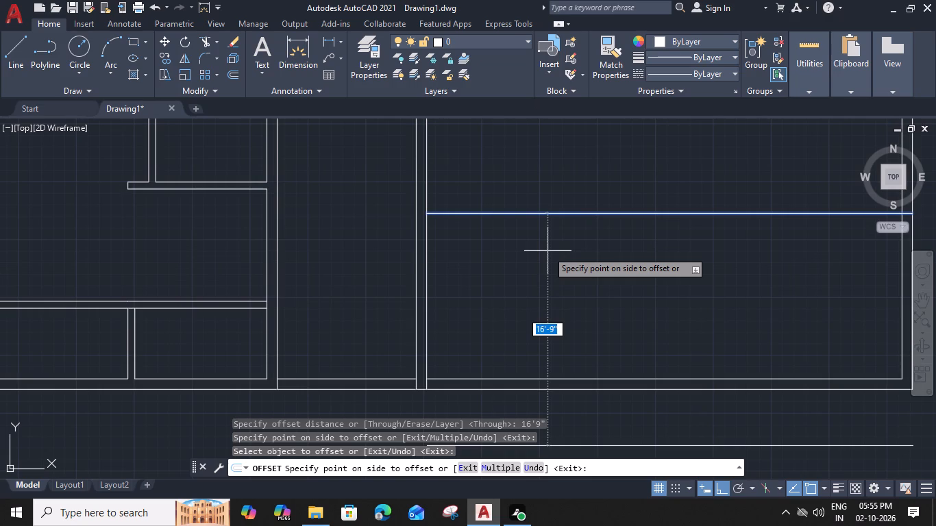
{"action": "key", "text": "6"}
{"action": "key", "text": "shift+quotedbl"}
{"action": "key", "text": "Return"}
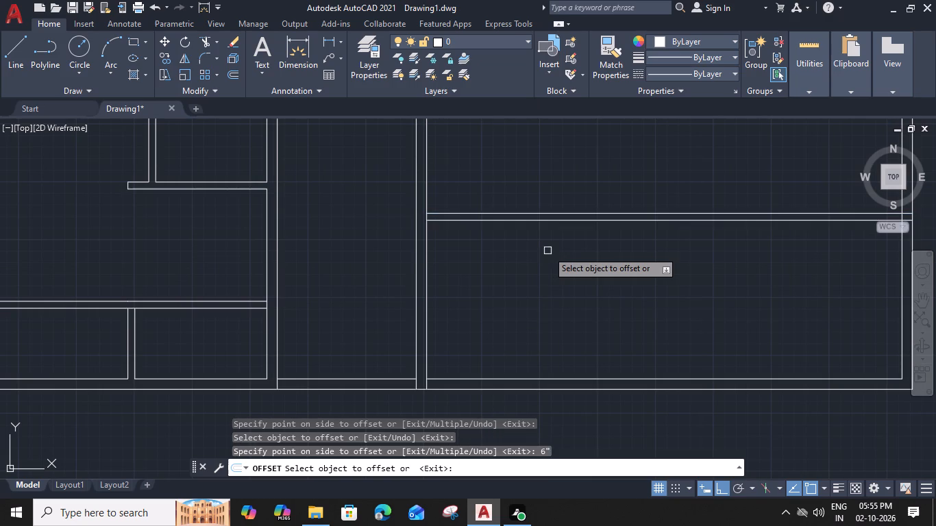
Offset the partition's lower line 15' south, and that copy another 9" south to form the room's new south wall.
{"action": "middle_click_drag", "start_coordinate": [547, 251], "coordinate": [549, 185]}
{"action": "scroll", "coordinate": [549, 185], "scroll_direction": "up", "scroll_amount": 1}
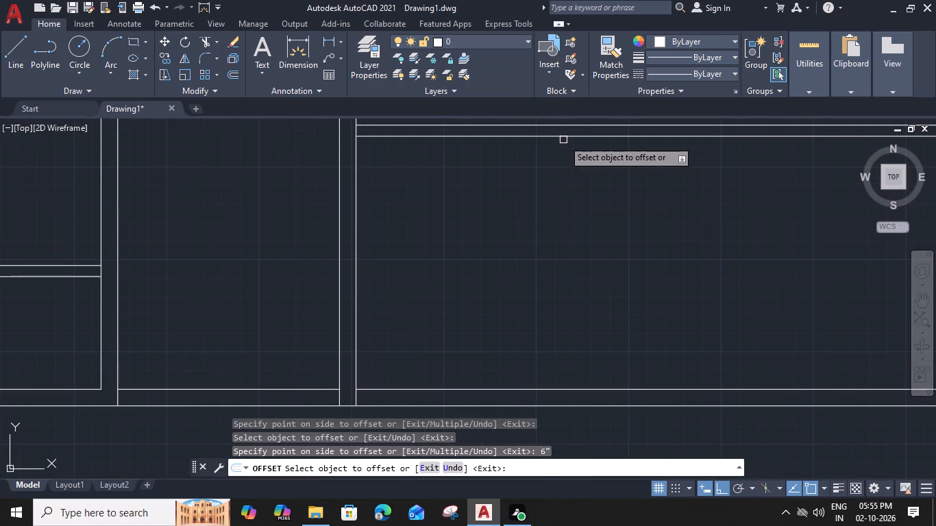
{"action": "left_click", "coordinate": [564, 138]}
{"action": "scroll", "coordinate": [534, 264], "scroll_direction": "down", "scroll_amount": 1}
{"action": "middle_click_drag", "start_coordinate": [534, 266], "coordinate": [541, 188]}
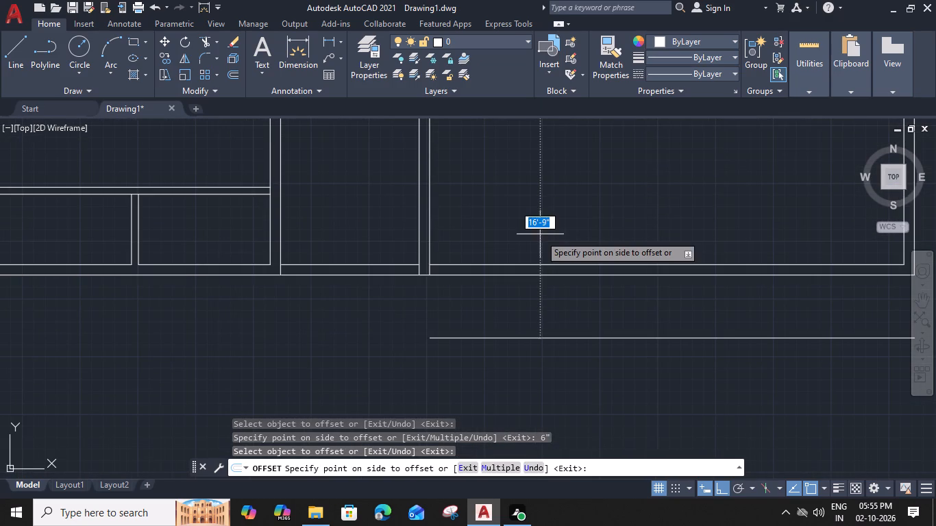
{"action": "type", "text": "15'"}
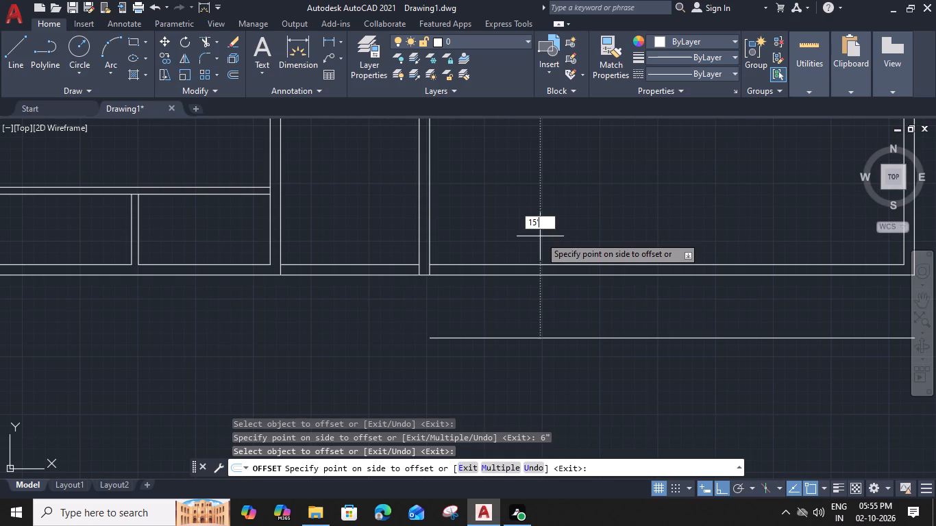
{"action": "key", "text": "space"}
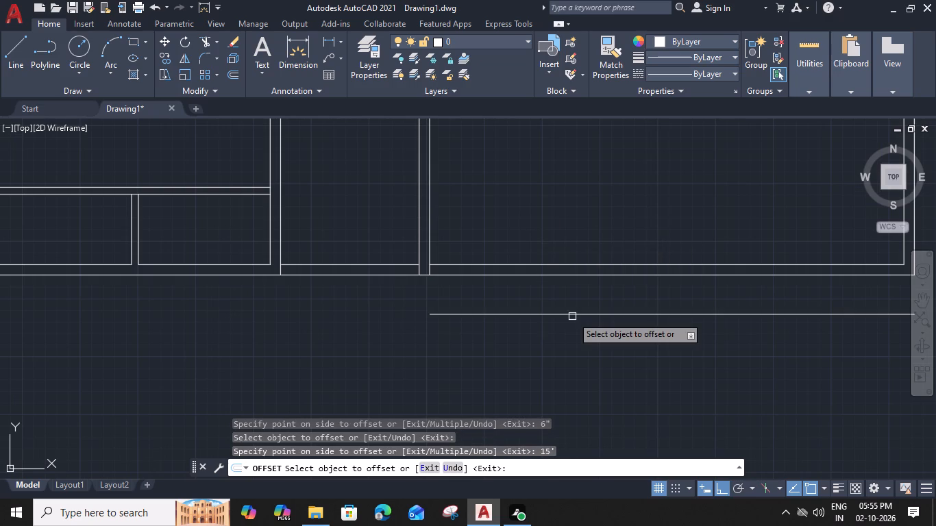
{"action": "left_click", "coordinate": [572, 316]}
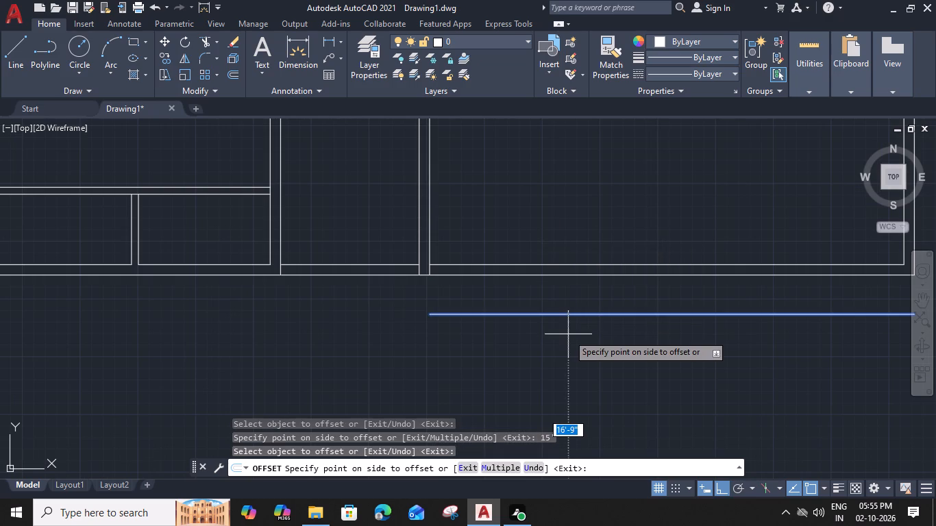
{"action": "key", "text": "9"}
{"action": "key", "text": "shift+quotedbl"}
{"action": "key", "text": "Return"}
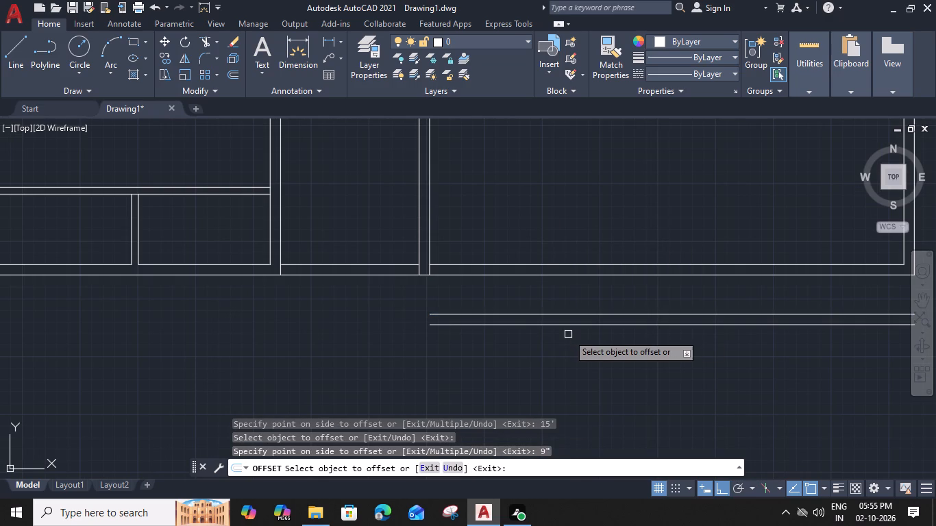
{"action": "key", "text": "Escape"}
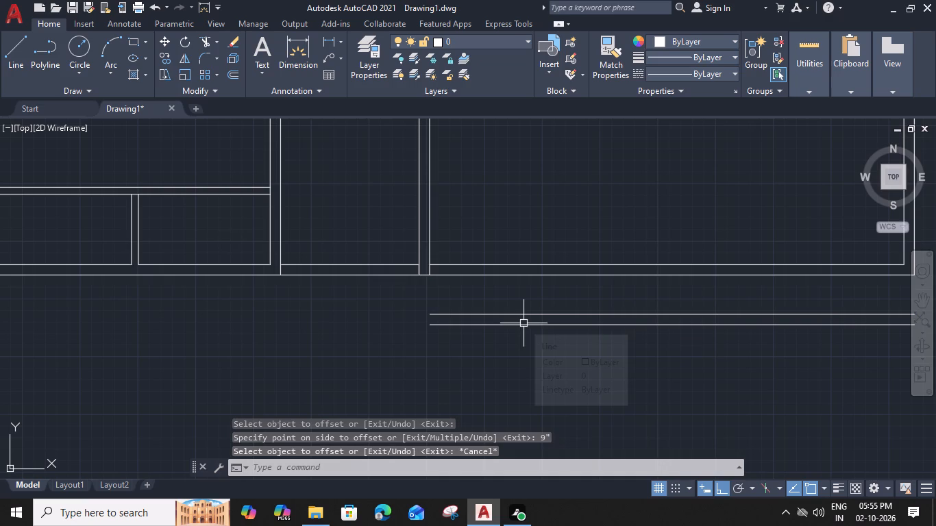
Fillet the new south wall's outer and inner lines with the west wall's matching lines to close the southwest corner.
{"action": "key", "text": "f"}
{"action": "key", "text": "space"}
{"action": "type", "text": "m"}
{"action": "key", "text": "space"}
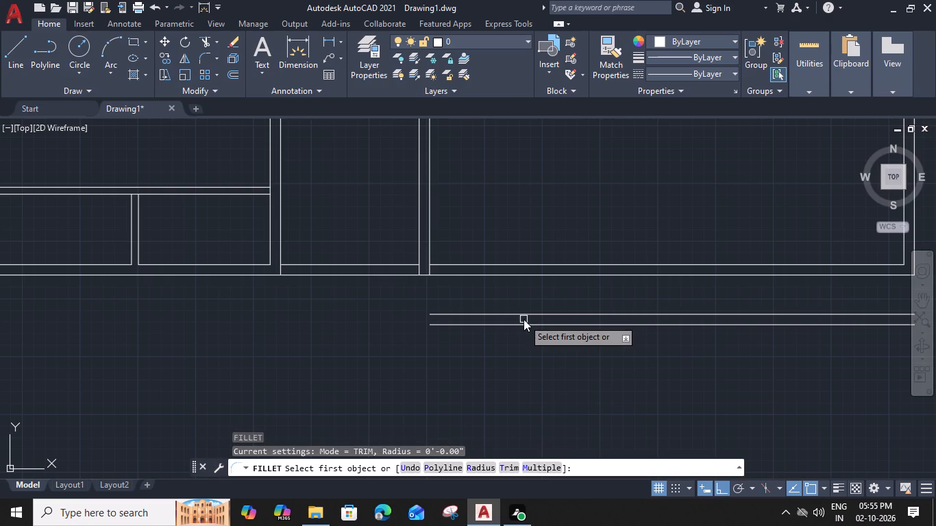
{"action": "left_click", "coordinate": [514, 325]}
{"action": "left_click", "coordinate": [418, 247]}
{"action": "left_click", "coordinate": [473, 313]}
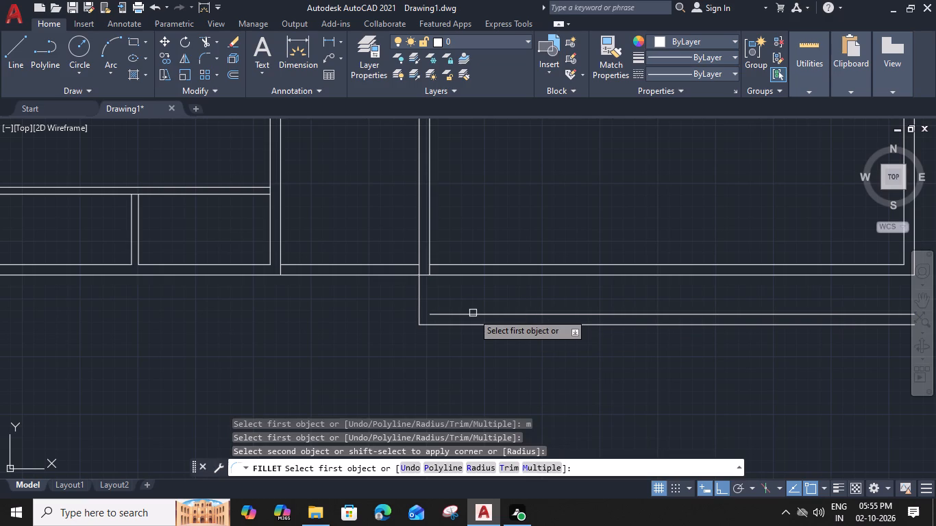
{"action": "left_click", "coordinate": [429, 249]}
{"action": "key", "text": "Escape"}
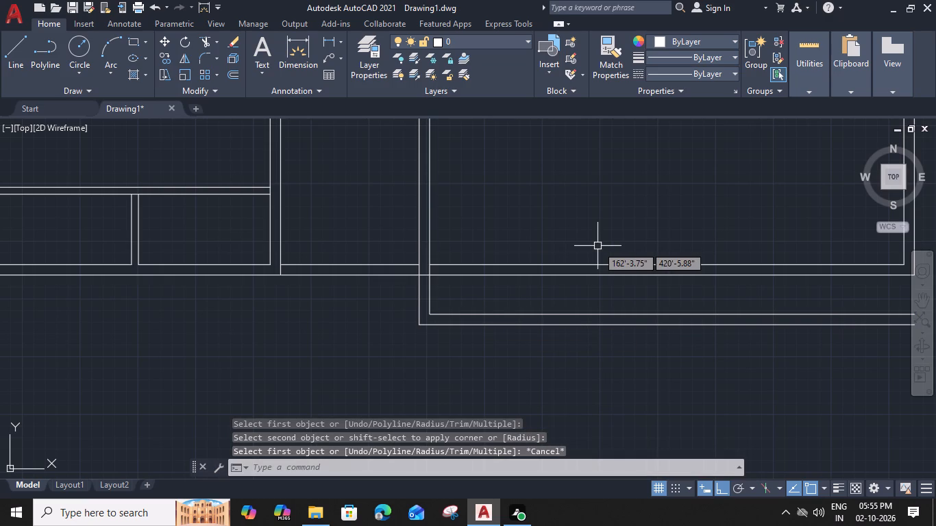
Trim the old south wall lines across the southeast room, plus the leftover pieces where the passage's south wall meets the west wall.
{"action": "type", "text": "tr"}
{"action": "key", "text": "space"}
{"action": "left_click", "coordinate": [598, 246]}
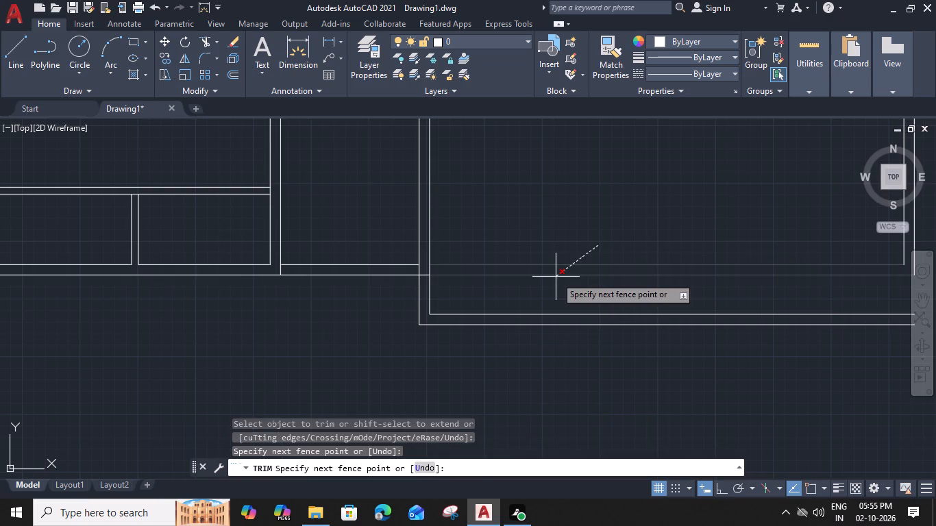
{"action": "left_click", "coordinate": [552, 286]}
{"action": "scroll", "coordinate": [417, 274], "scroll_direction": "up", "scroll_amount": 2}
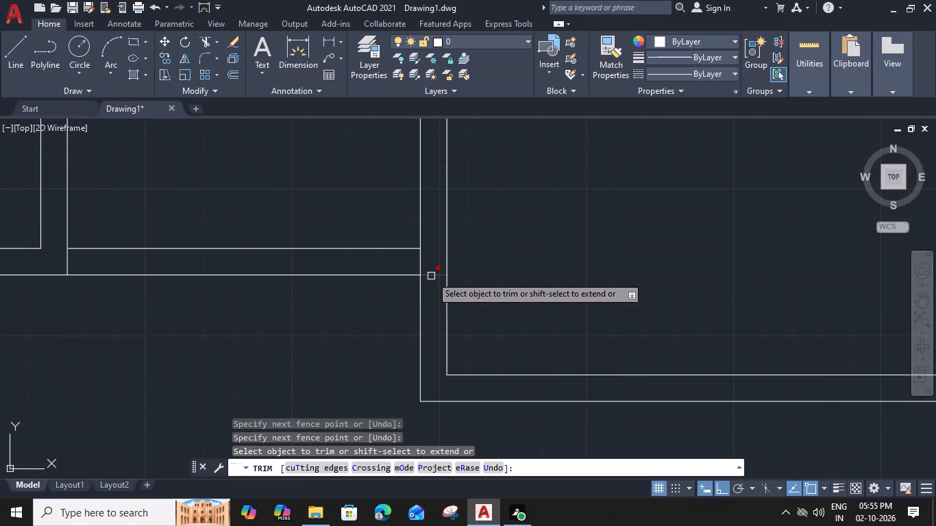
{"action": "left_click", "coordinate": [432, 276]}
{"action": "left_click", "coordinate": [421, 264]}
{"action": "scroll", "coordinate": [421, 264], "scroll_direction": "down", "scroll_amount": 3}
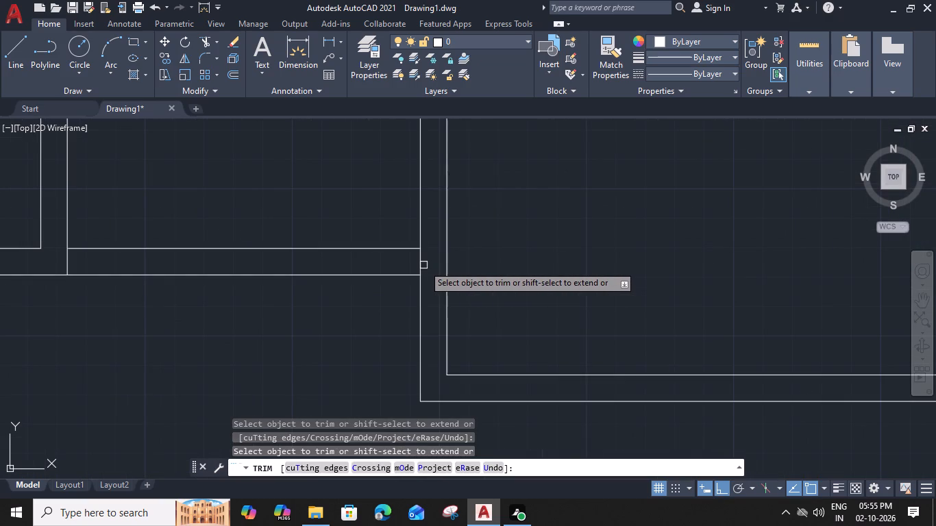
{"action": "middle_click_drag", "start_coordinate": [631, 263], "coordinate": [503, 262]}
{"action": "key", "text": "Escape"}
Trim the room's northwest corner overrun and the outer top wall line piece between the adjoining vertical wall's lines.
{"action": "middle_click_drag", "start_coordinate": [565, 245], "coordinate": [681, 250]}
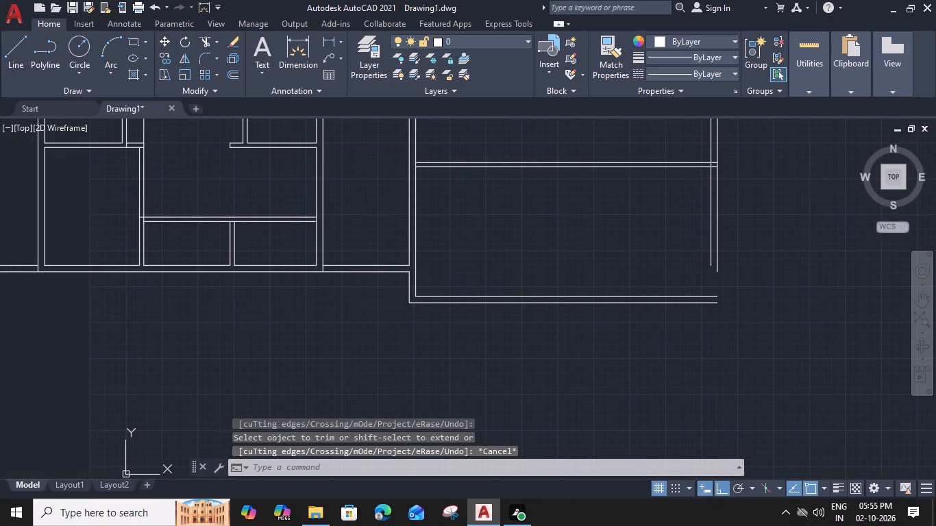
{"action": "middle_click_drag", "start_coordinate": [442, 198], "coordinate": [460, 291]}
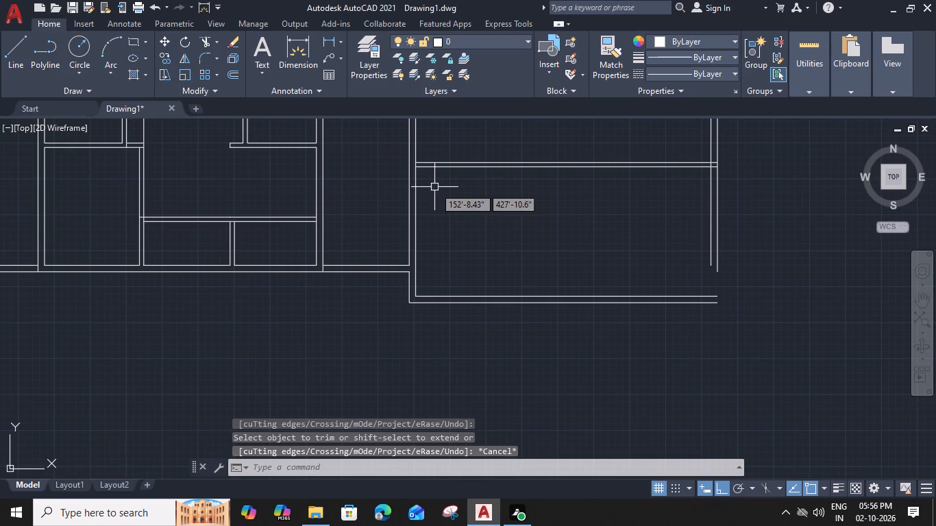
{"action": "middle_click_drag", "start_coordinate": [460, 291], "coordinate": [460, 321]}
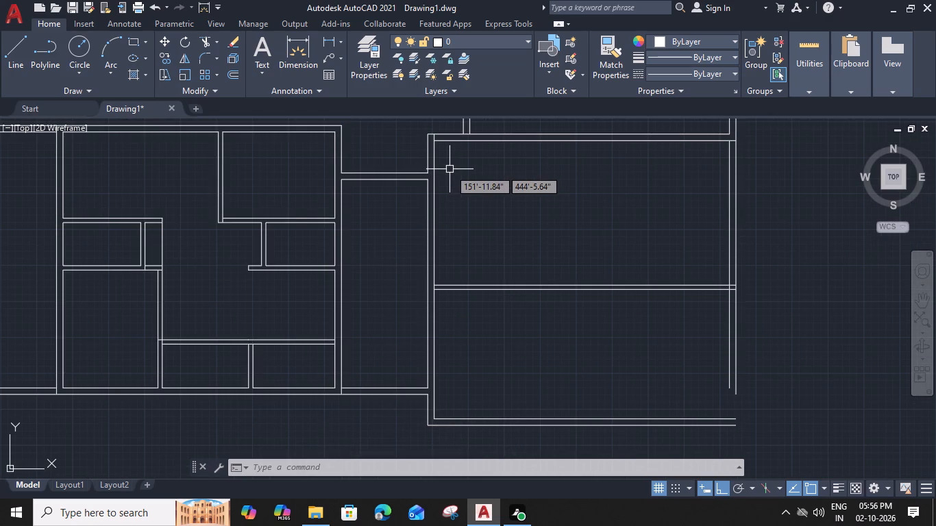
{"action": "type", "text": "tr"}
{"action": "key", "text": "space"}
{"action": "scroll", "coordinate": [428, 133], "scroll_direction": "up", "scroll_amount": 2}
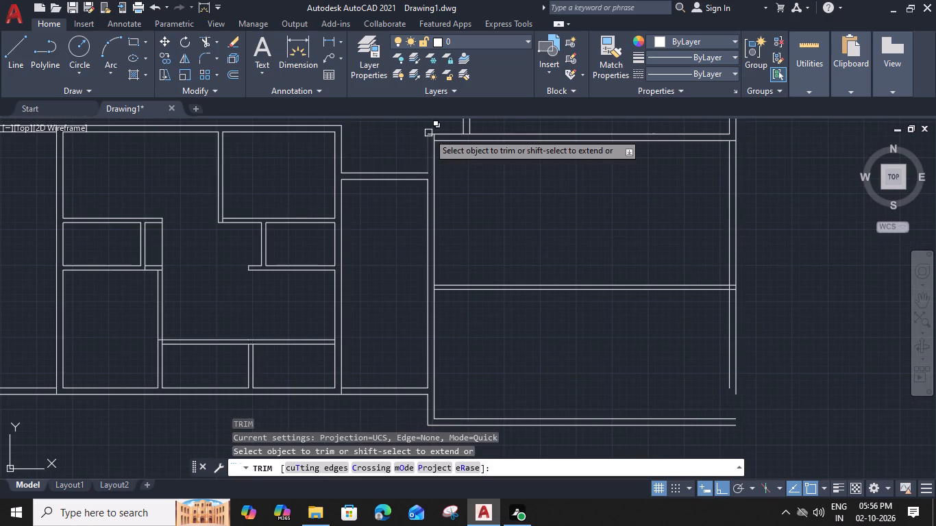
{"action": "left_click", "coordinate": [443, 146]}
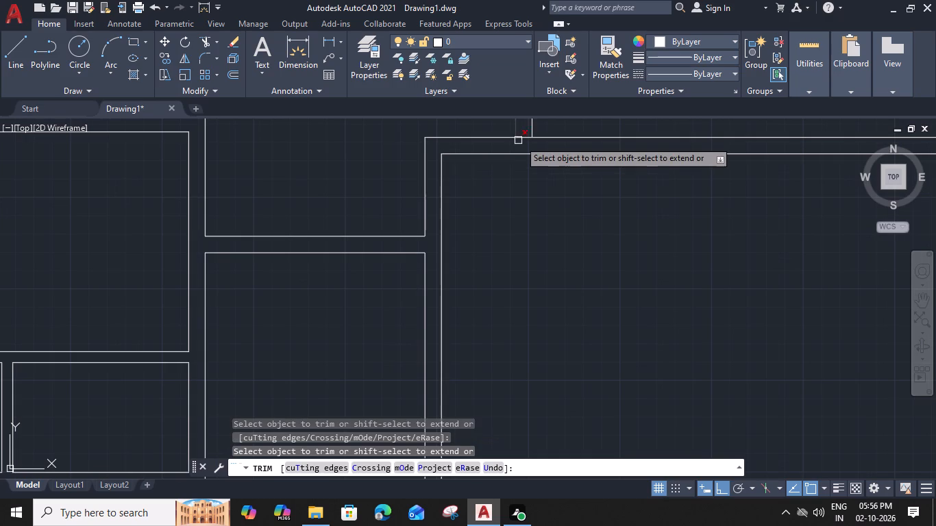
{"action": "left_click", "coordinate": [524, 136]}
{"action": "scroll", "coordinate": [524, 136], "scroll_direction": "down", "scroll_amount": 2}
{"action": "key", "text": "Escape"}
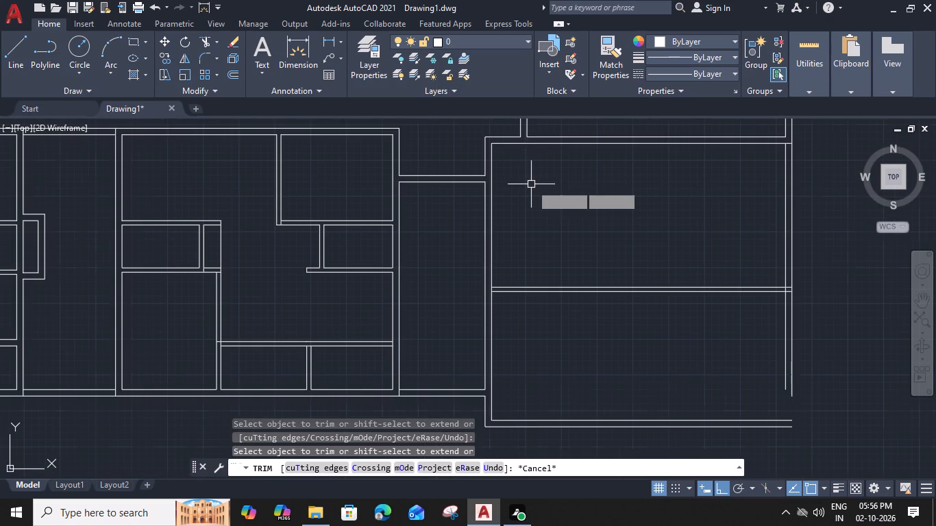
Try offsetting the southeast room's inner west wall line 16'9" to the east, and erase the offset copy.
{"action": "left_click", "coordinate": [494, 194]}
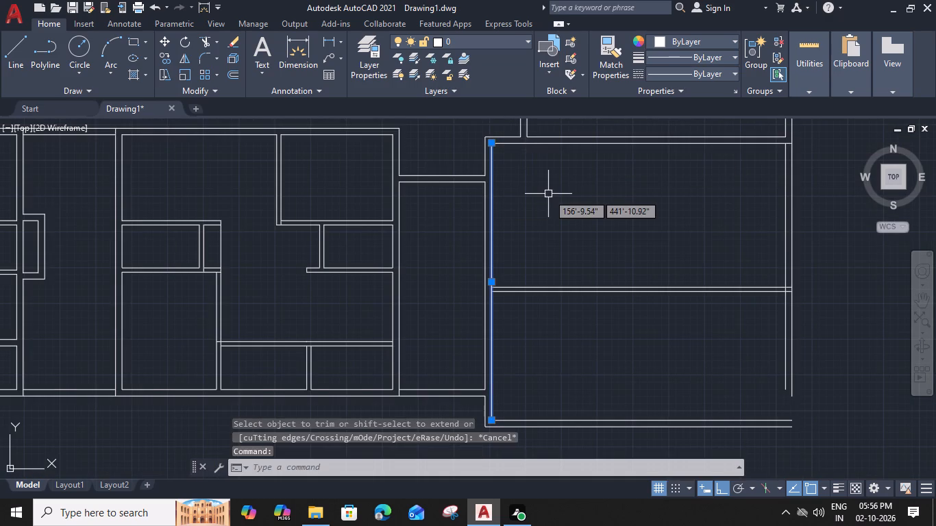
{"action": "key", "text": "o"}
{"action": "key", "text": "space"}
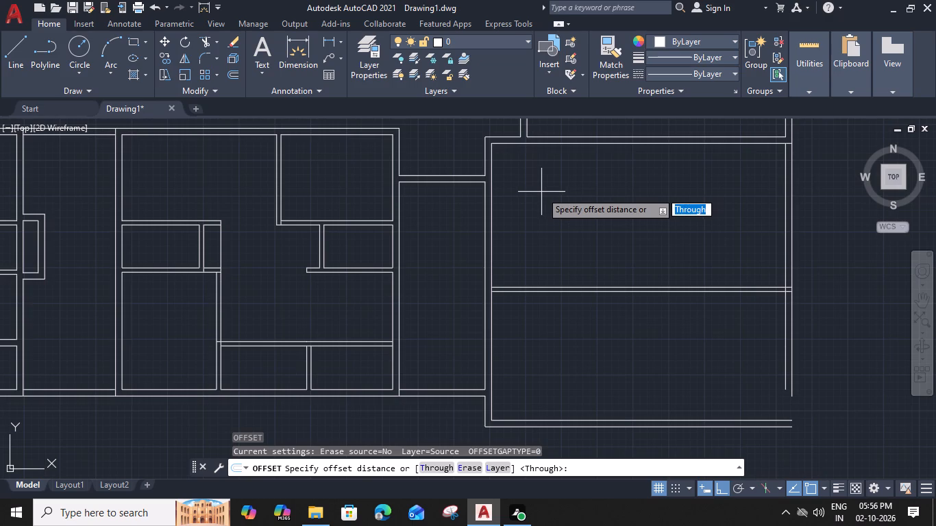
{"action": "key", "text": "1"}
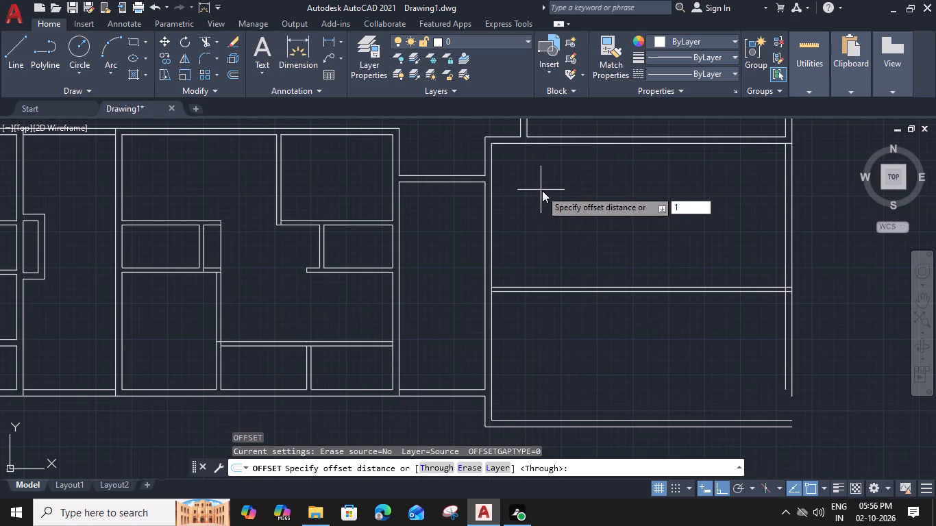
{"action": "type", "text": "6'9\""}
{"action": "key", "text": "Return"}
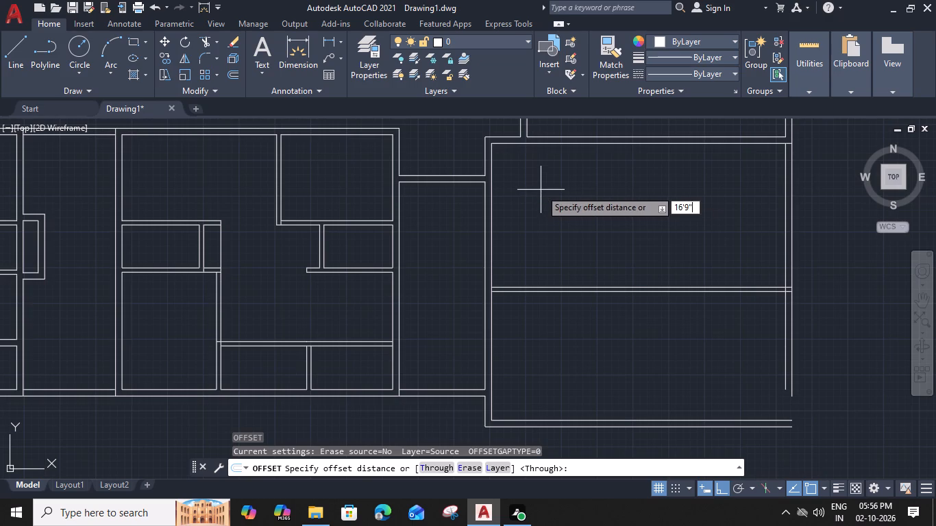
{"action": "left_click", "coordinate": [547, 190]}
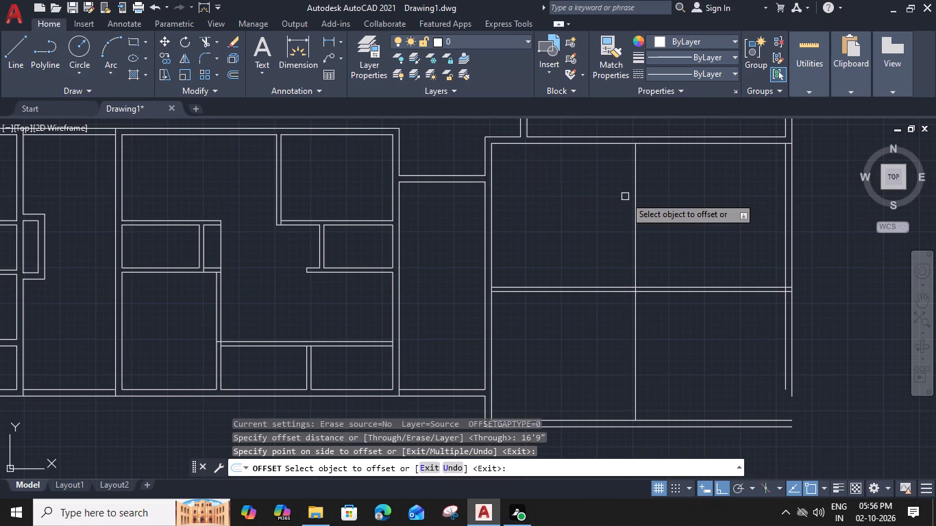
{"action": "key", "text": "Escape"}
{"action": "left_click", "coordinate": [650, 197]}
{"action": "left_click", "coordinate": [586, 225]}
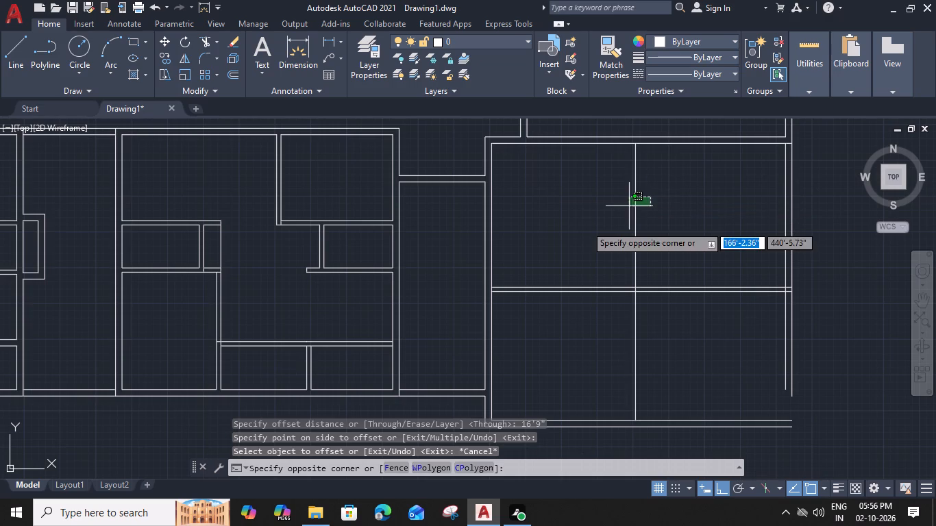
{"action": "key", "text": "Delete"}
Offset the room's inner west wall line 11'1" east and the copy another 6" to form a vertical partition.
{"action": "left_click", "coordinate": [491, 222]}
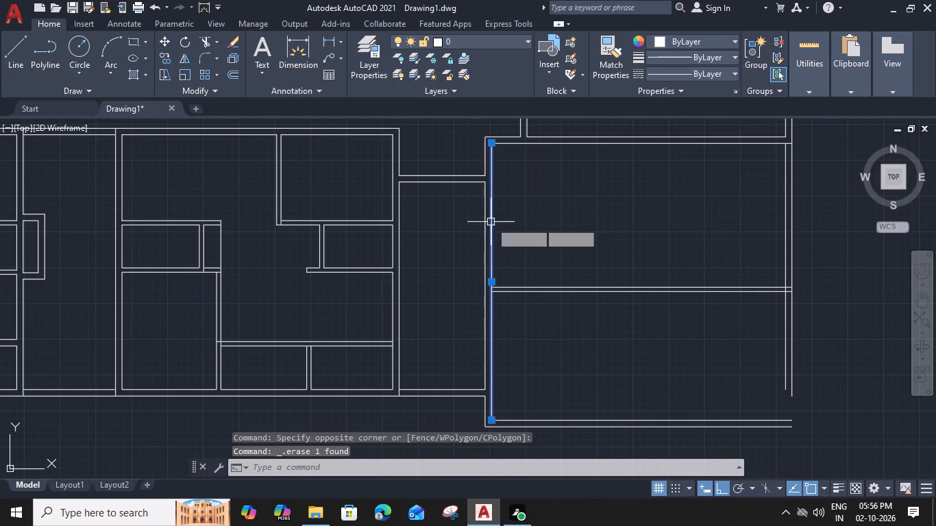
{"action": "key", "text": "o"}
{"action": "key", "text": "space"}
{"action": "type", "text": "11'1"}
{"action": "key", "text": "shift+quotedbl"}
{"action": "key", "text": "Return"}
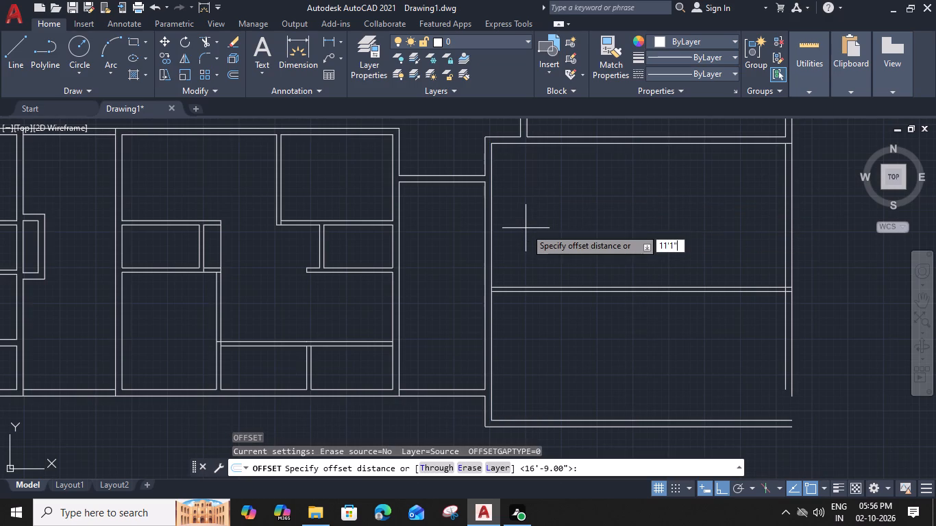
{"action": "left_click", "coordinate": [526, 228]}
{"action": "left_click", "coordinate": [587, 213]}
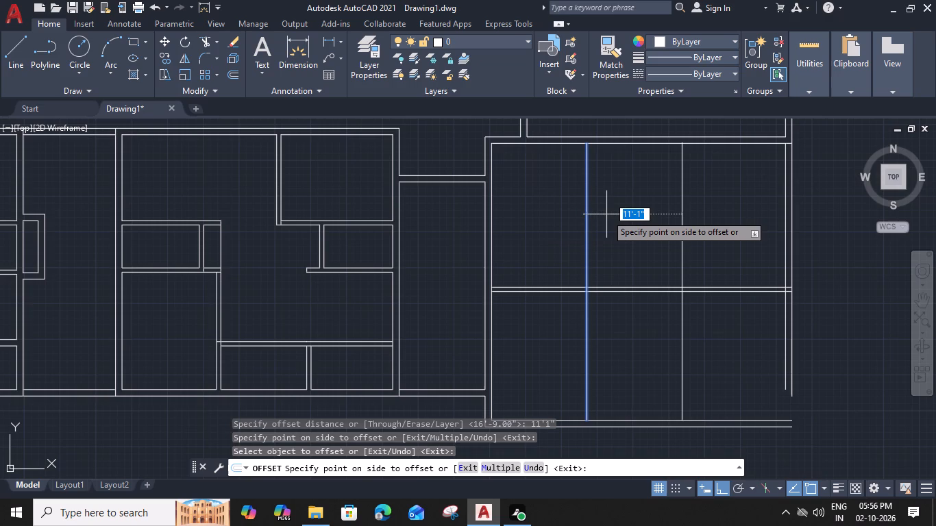
{"action": "key", "text": "6"}
{"action": "key", "text": "shift+quotedbl"}
{"action": "key", "text": "Return"}
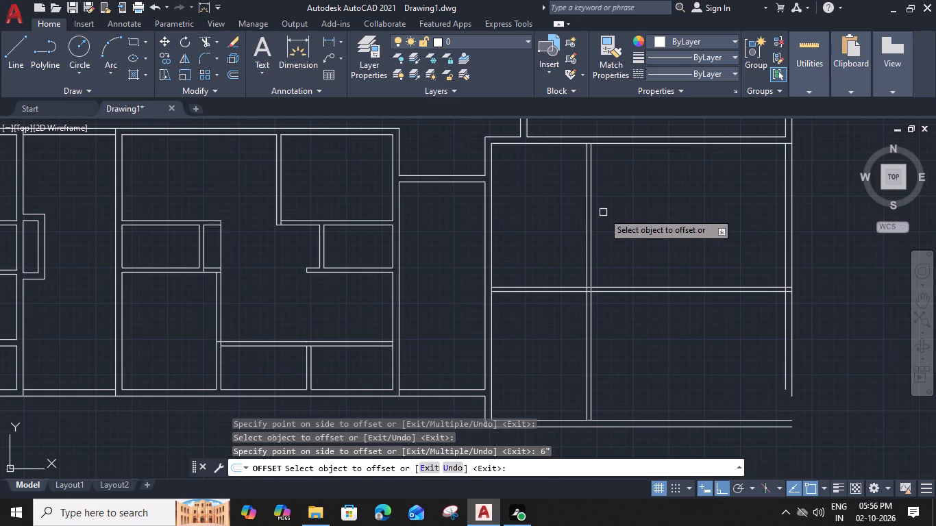
{"action": "middle_click_drag", "start_coordinate": [600, 211], "coordinate": [489, 216]}
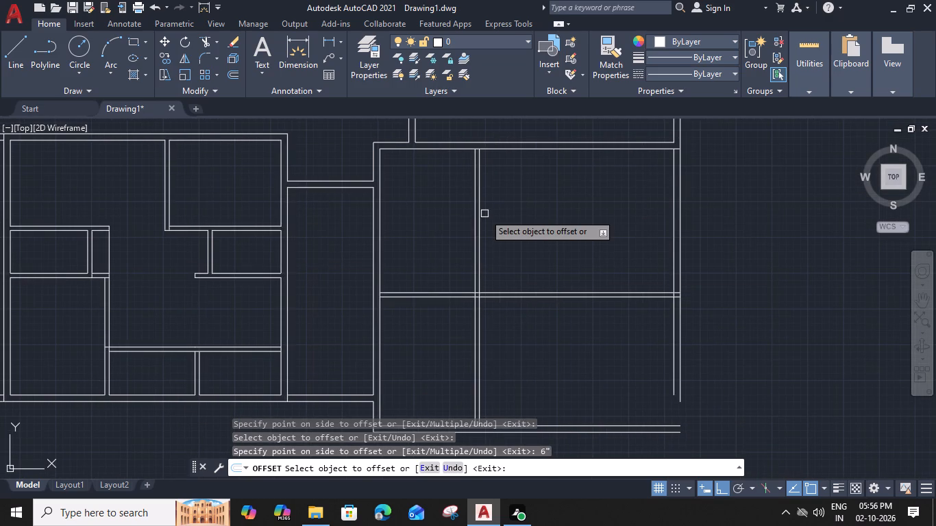
Offset the vertical partition's east line 5' to the east and the copy another 6" to form a second vertical partition.
{"action": "left_click", "coordinate": [480, 182]}
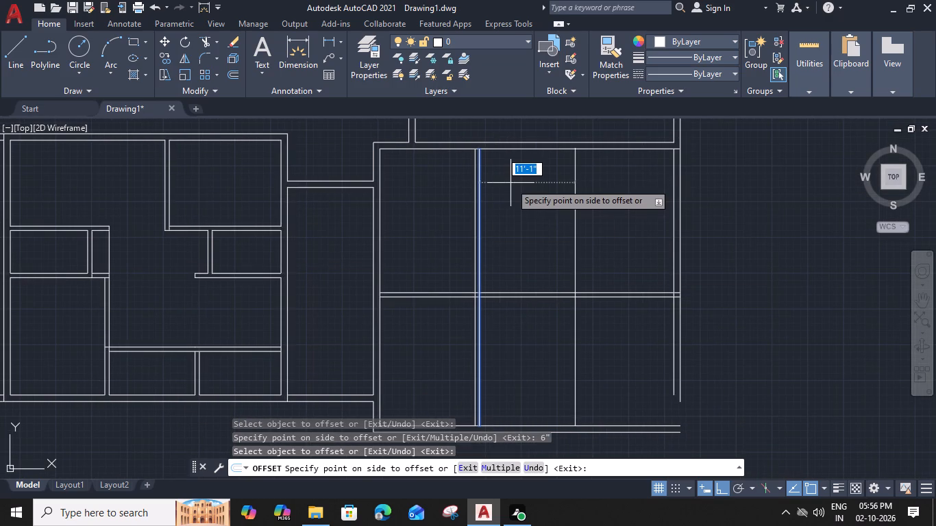
{"action": "type", "text": "5'"}
{"action": "key", "text": "space"}
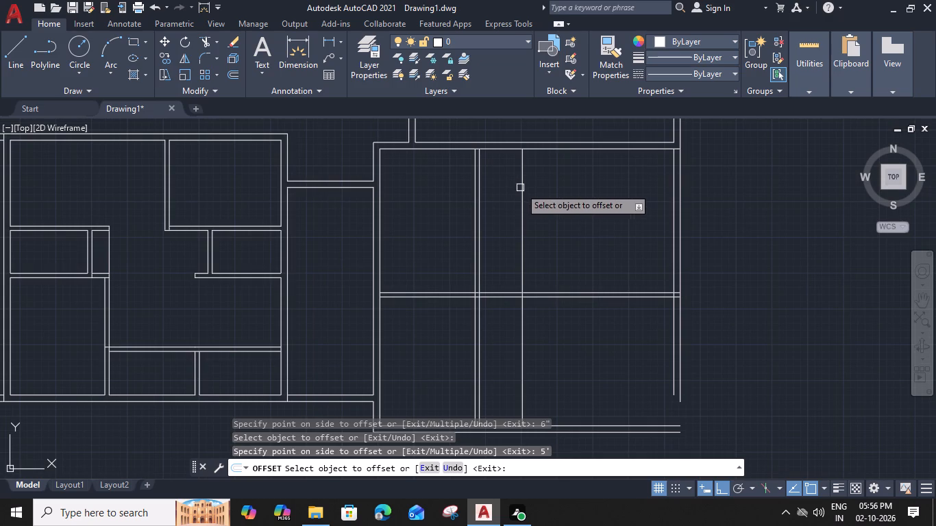
{"action": "left_click", "coordinate": [520, 188]}
{"action": "key", "text": "6"}
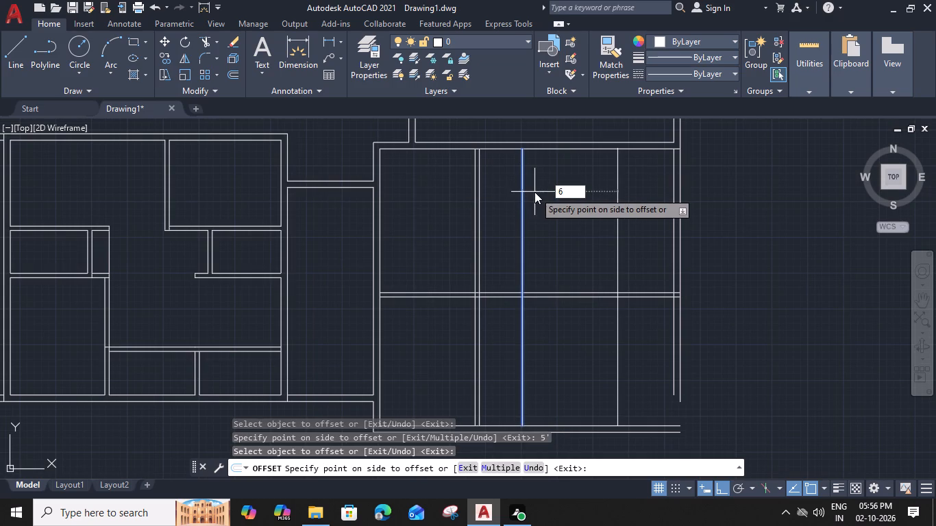
{"action": "key", "text": "shift+quotedbl"}
{"action": "key", "text": "Return"}
{"action": "middle_click_drag", "start_coordinate": [530, 194], "coordinate": [457, 201]}
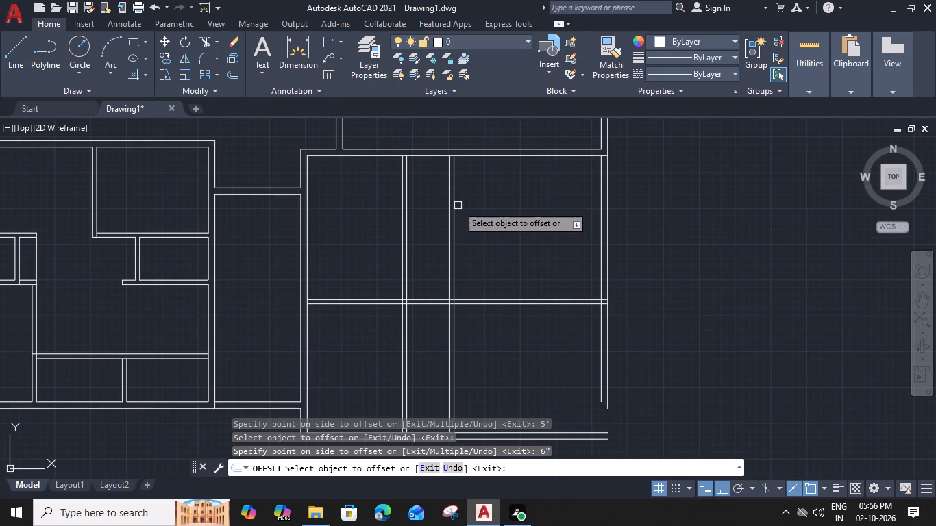
{"action": "left_click", "coordinate": [455, 203]}
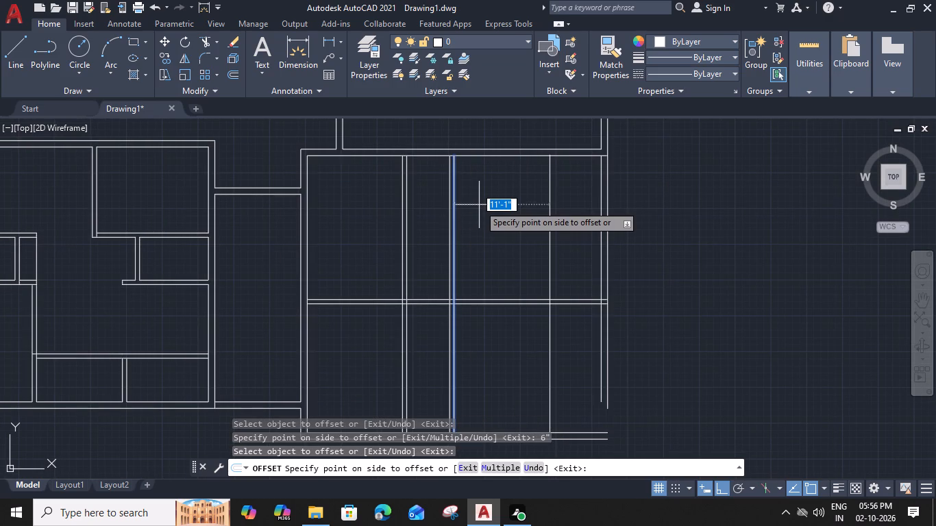
{"action": "key", "text": "Escape"}
Measure the room between the second vertical partition and the east wall.
{"action": "key", "text": "m"}
{"action": "type", "text": "ea"}
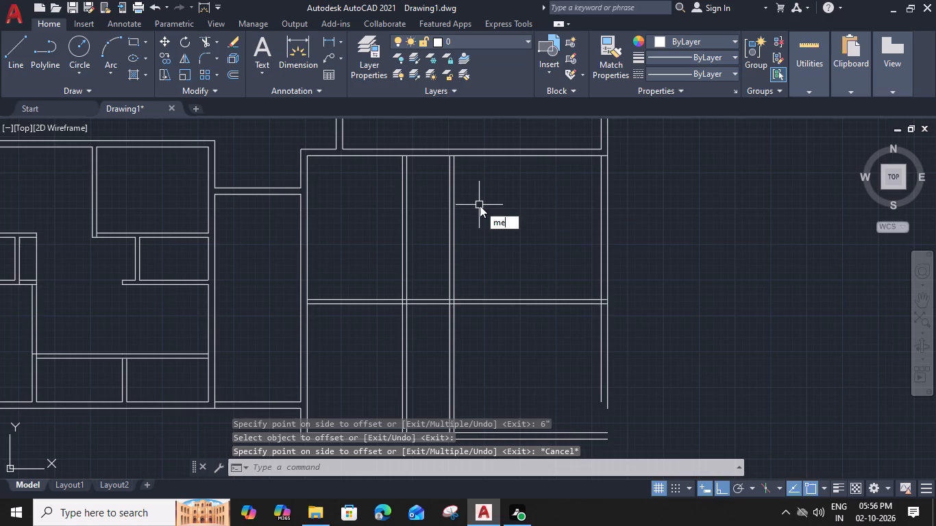
{"action": "key", "text": "space"}
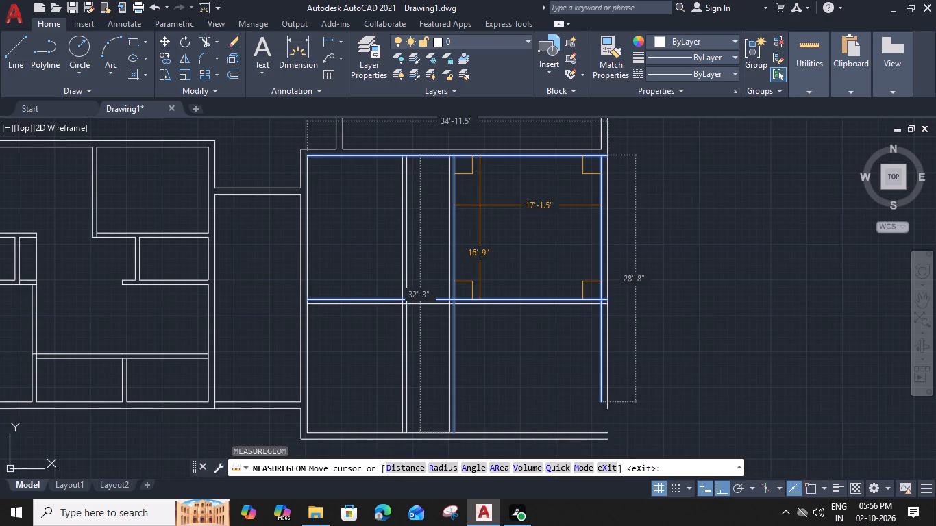
{"action": "key", "text": "Escape"}
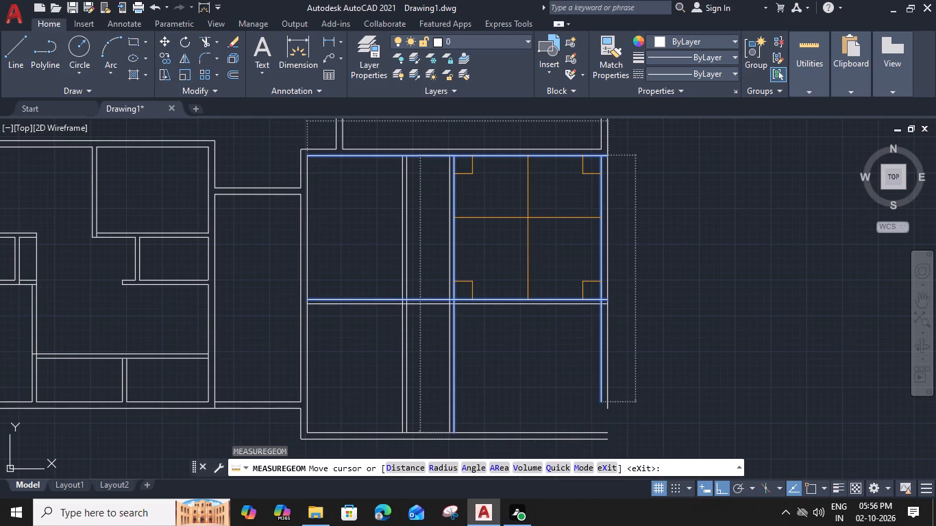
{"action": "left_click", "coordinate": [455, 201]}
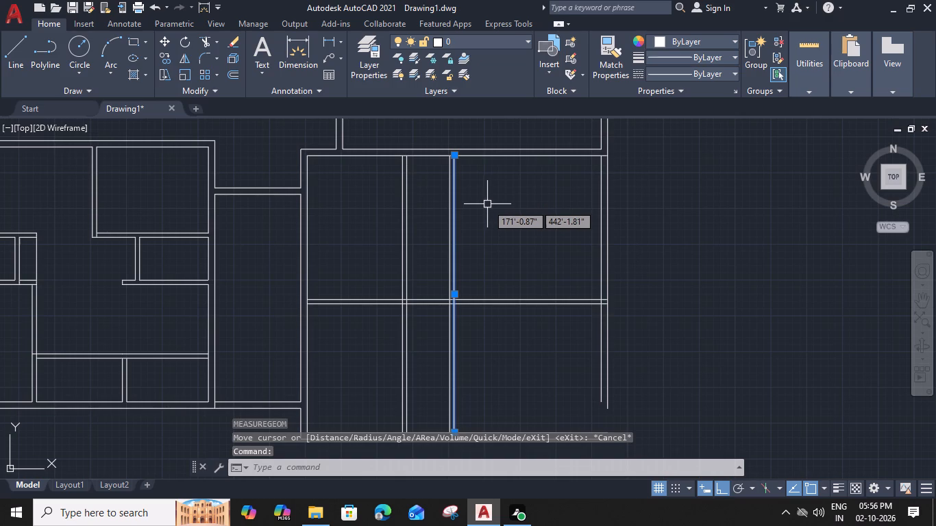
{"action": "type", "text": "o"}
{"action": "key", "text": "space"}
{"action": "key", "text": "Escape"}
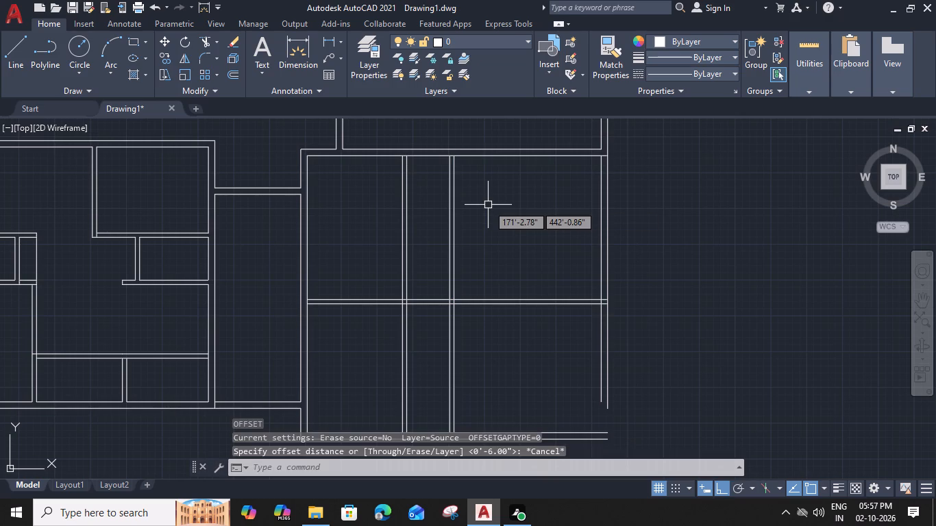
Trim the second vertical partition south of the horizontal partition, and the inner west wall line between the horizontal partition's lines.
{"action": "type", "text": "tr"}
{"action": "key", "text": "space"}
{"action": "middle_click_drag", "start_coordinate": [489, 308], "coordinate": [560, 225]}
{"action": "middle_click_drag", "start_coordinate": [510, 322], "coordinate": [546, 262]}
{"action": "left_click", "coordinate": [547, 288]}
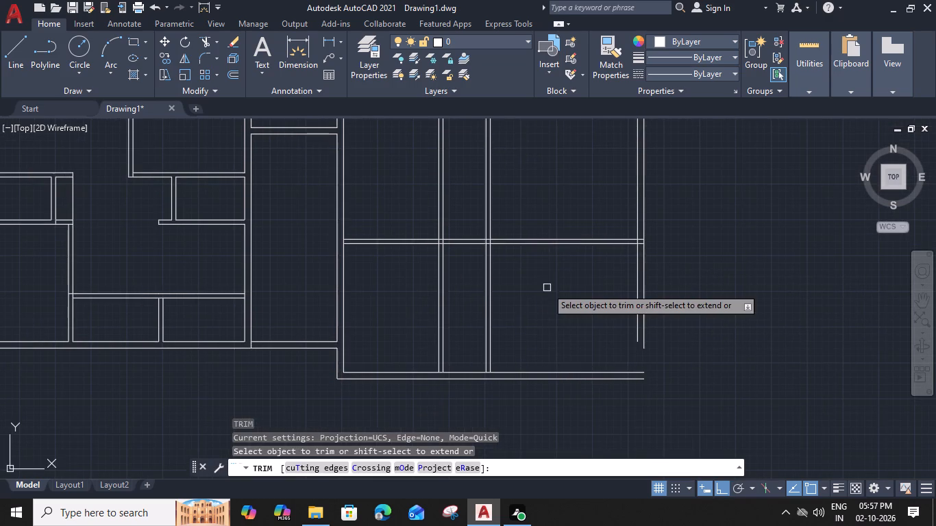
{"action": "left_click", "coordinate": [472, 290]}
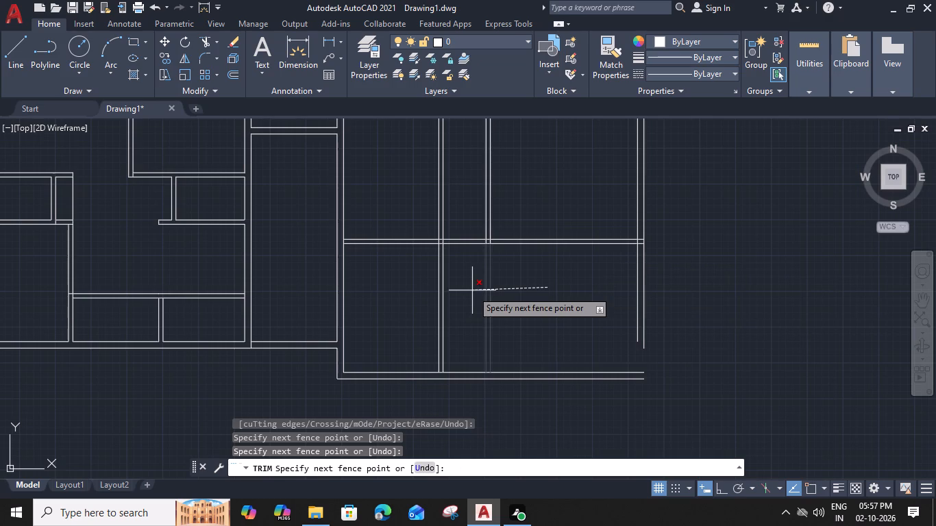
{"action": "scroll", "coordinate": [352, 240], "scroll_direction": "up", "scroll_amount": 3}
{"action": "middle_click_drag", "start_coordinate": [344, 249], "coordinate": [478, 230]}
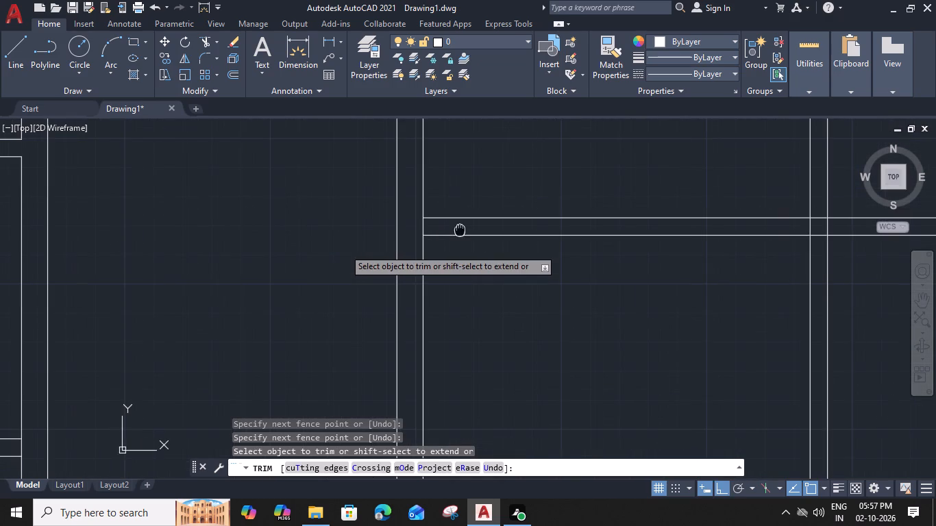
{"action": "left_click", "coordinate": [445, 225]}
Trim the horizontal partition between the two vertical partitions and clear the overlapping line pieces at the second partition's south corner.
{"action": "scroll", "coordinate": [445, 225], "scroll_direction": "down", "scroll_amount": 2}
{"action": "left_click", "coordinate": [640, 208]}
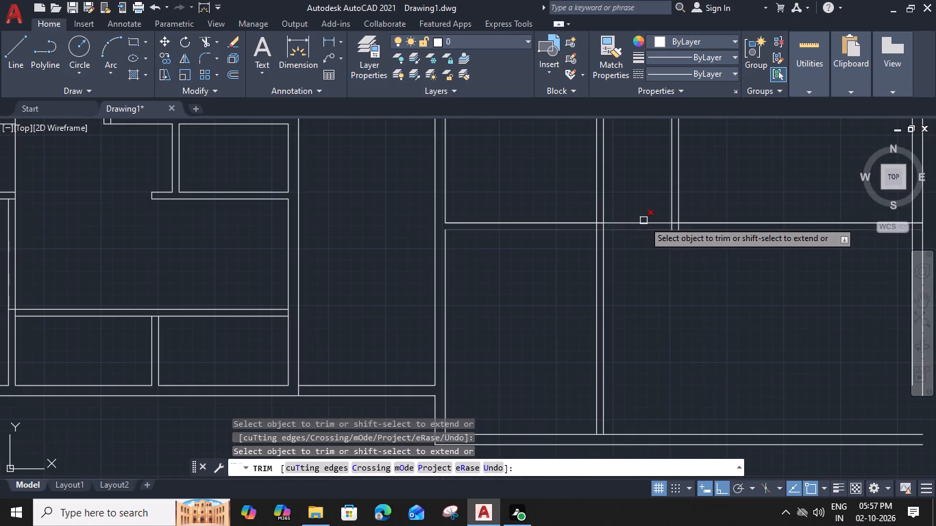
{"action": "left_click", "coordinate": [637, 233]}
{"action": "scroll", "coordinate": [685, 217], "scroll_direction": "up", "scroll_amount": 3}
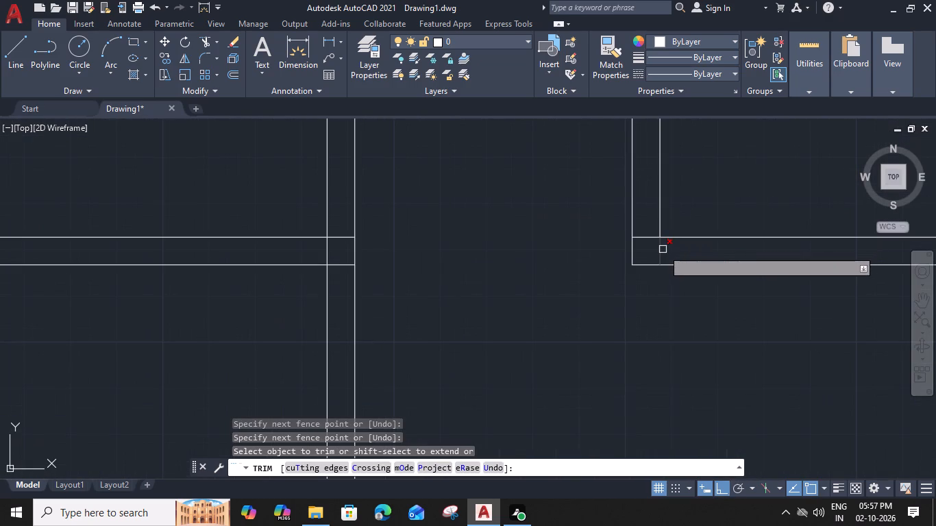
{"action": "left_click", "coordinate": [660, 249]}
{"action": "left_click", "coordinate": [644, 237]}
Trim the top wall's inner line between the lines of both vertical partitions to open the junctions.
{"action": "scroll", "coordinate": [643, 236], "scroll_direction": "down", "scroll_amount": 3}
{"action": "middle_click_drag", "start_coordinate": [615, 191], "coordinate": [604, 340]}
{"action": "scroll", "coordinate": [565, 164], "scroll_direction": "up", "scroll_amount": 2}
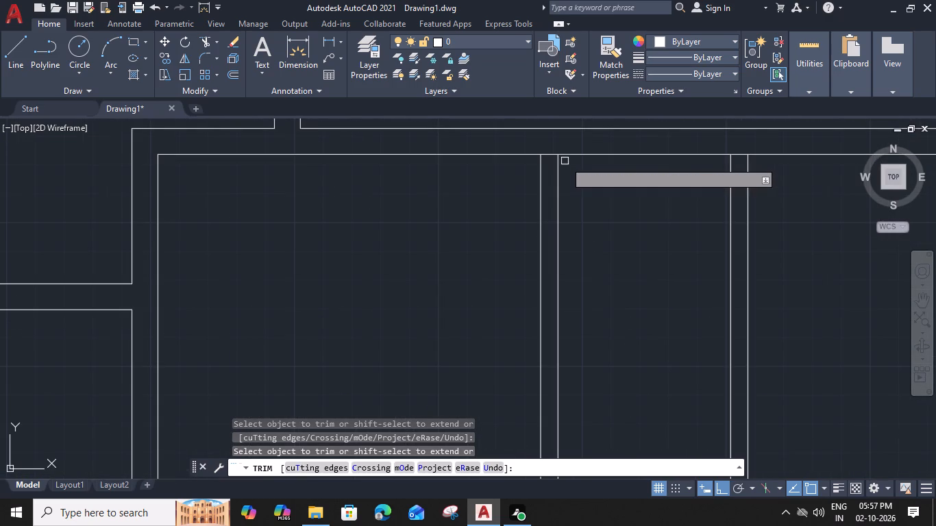
{"action": "left_click", "coordinate": [552, 153]}
{"action": "left_click", "coordinate": [740, 155]}
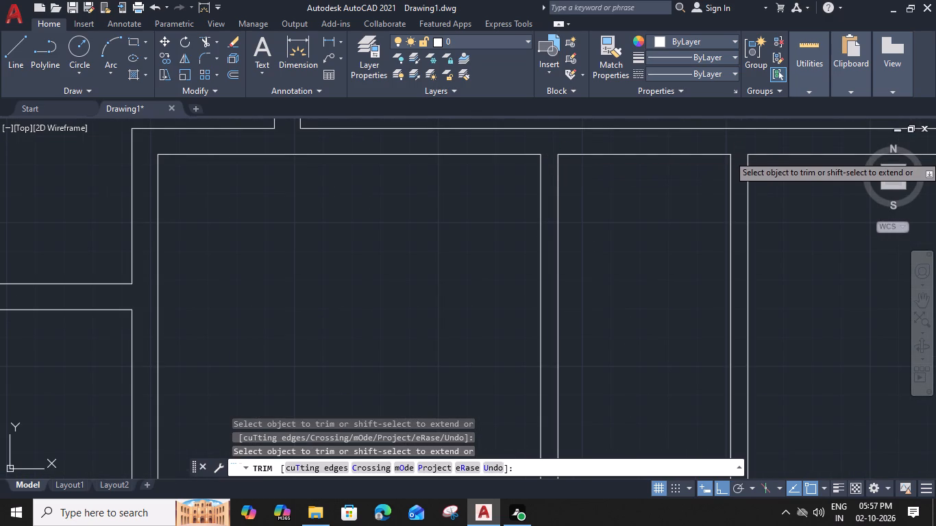
Trim away the horizontal partition east of the second vertical partition, including its leftover pieces between the east wall's lines.
{"action": "scroll", "coordinate": [739, 154], "scroll_direction": "down", "scroll_amount": 2}
{"action": "middle_click_drag", "start_coordinate": [784, 209], "coordinate": [556, 189]}
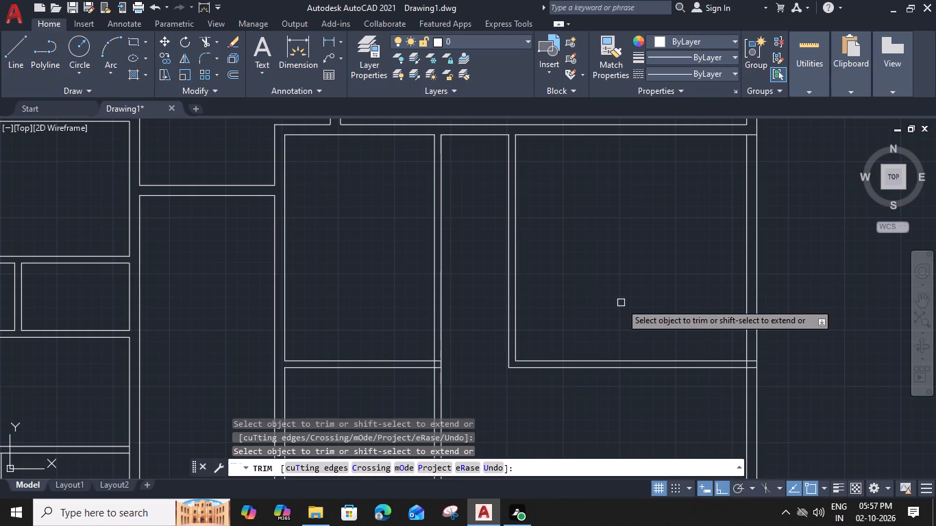
{"action": "left_click", "coordinate": [602, 325]}
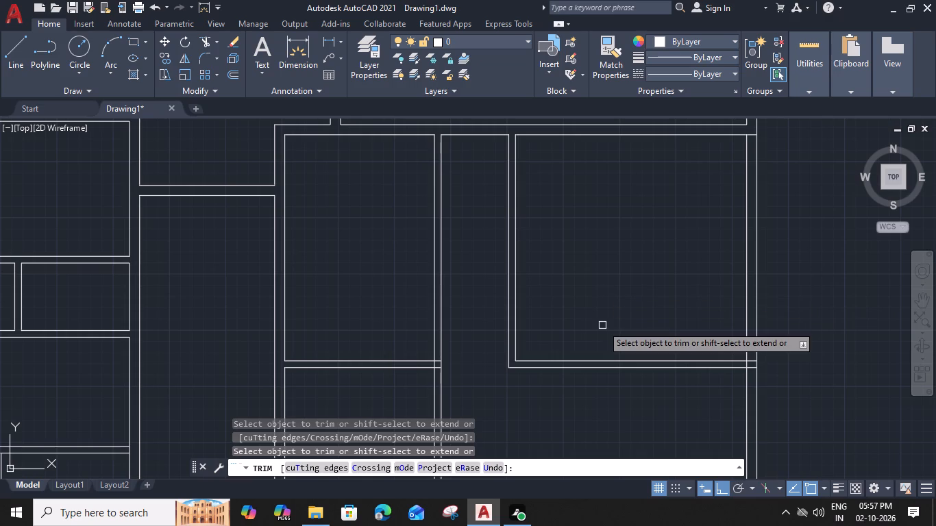
{"action": "left_click", "coordinate": [613, 388]}
{"action": "scroll", "coordinate": [752, 364], "scroll_direction": "up", "scroll_amount": 2}
{"action": "left_click", "coordinate": [754, 355]}
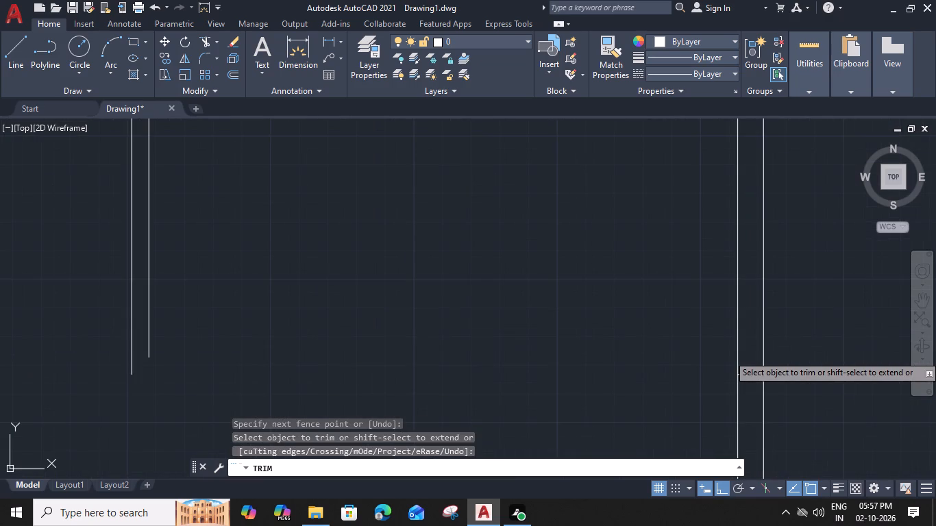
{"action": "left_click", "coordinate": [756, 373]}
{"action": "key", "text": "Escape"}
{"action": "scroll", "coordinate": [568, 280], "scroll_direction": "down", "scroll_amount": 2}
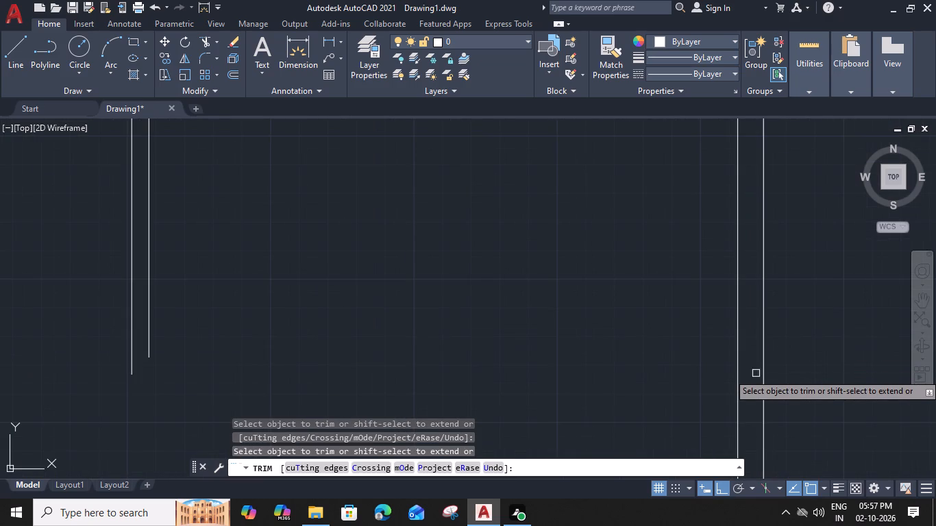
{"action": "middle_click_drag", "start_coordinate": [562, 284], "coordinate": [604, 348]}
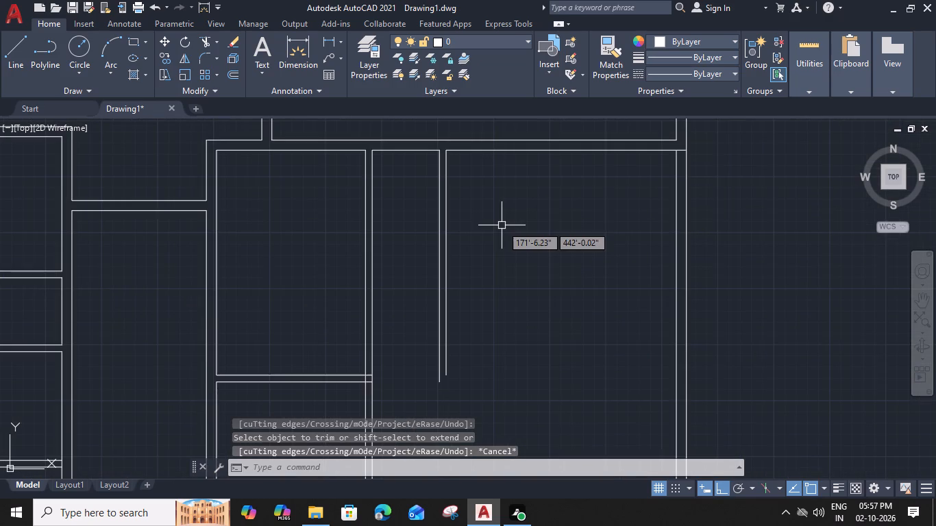
Remove both east wall lines of the southeast room with Trim.
{"action": "key", "text": "t"}
{"action": "key", "text": "r"}
{"action": "key", "text": "space"}
{"action": "left_click", "coordinate": [747, 214]}
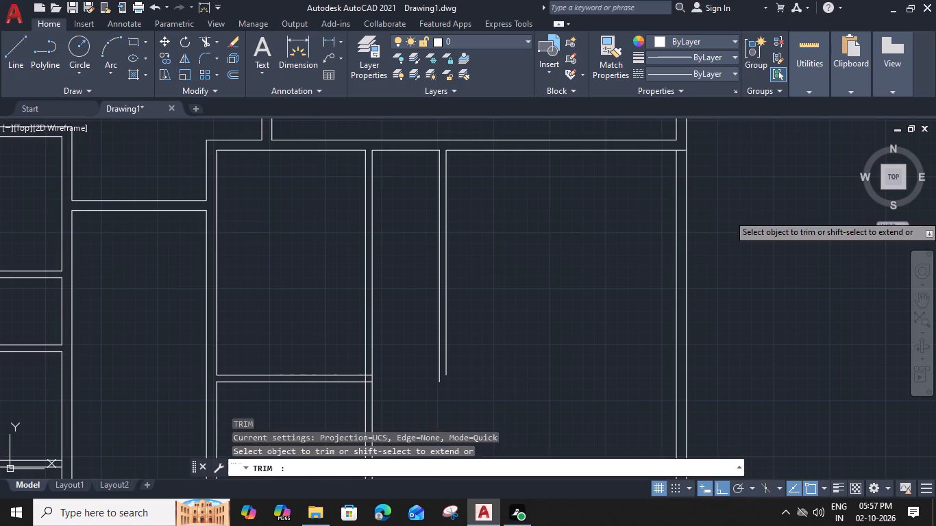
{"action": "left_click", "coordinate": [602, 270]}
{"action": "scroll", "coordinate": [602, 270], "scroll_direction": "down", "scroll_amount": 2}
{"action": "key", "text": "Escape"}
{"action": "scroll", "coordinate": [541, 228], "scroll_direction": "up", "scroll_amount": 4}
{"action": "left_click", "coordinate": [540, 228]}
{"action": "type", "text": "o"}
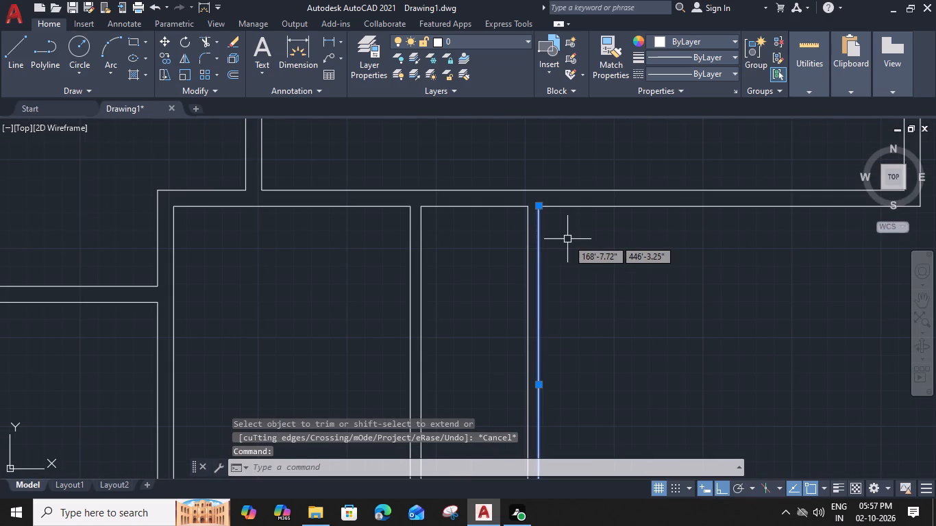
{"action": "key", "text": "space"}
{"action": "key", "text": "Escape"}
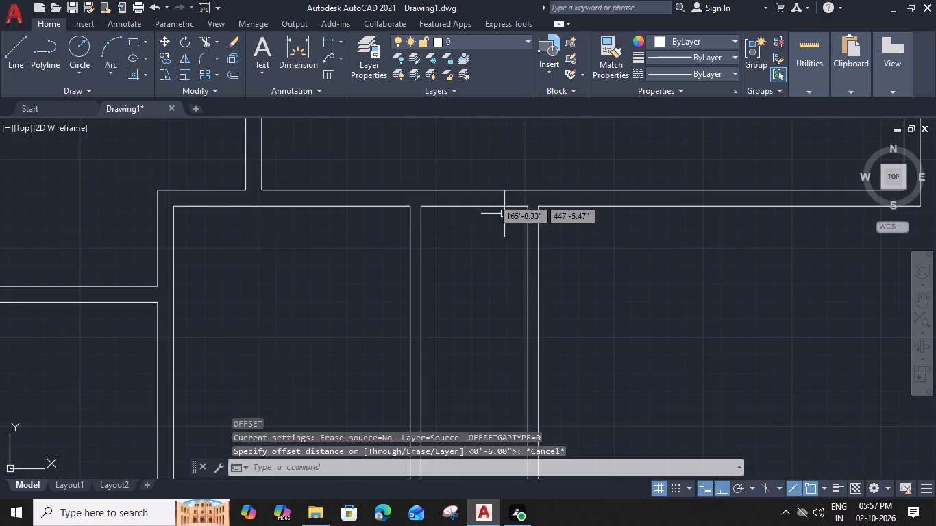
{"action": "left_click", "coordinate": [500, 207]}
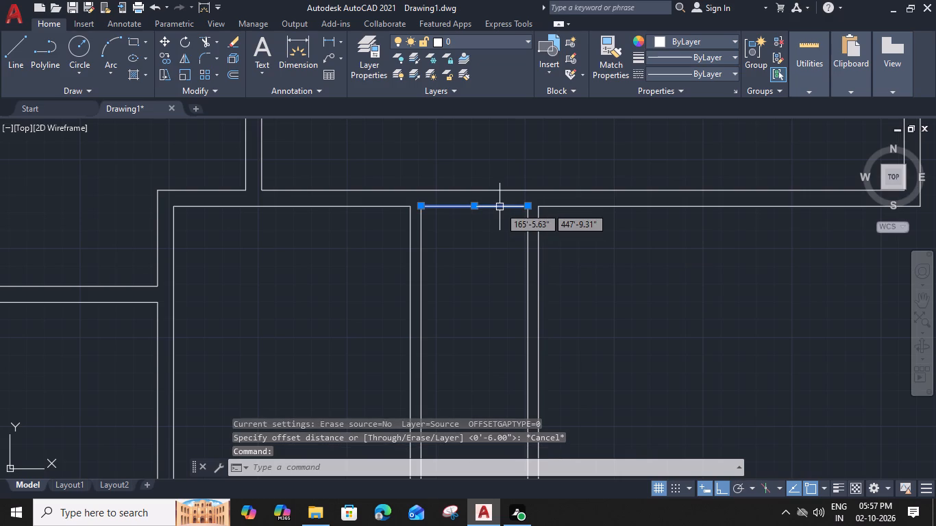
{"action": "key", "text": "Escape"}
Offset the second vertical partition's east line 11' to the east and the copy another 6" to form a third partition.
{"action": "left_click", "coordinate": [539, 260]}
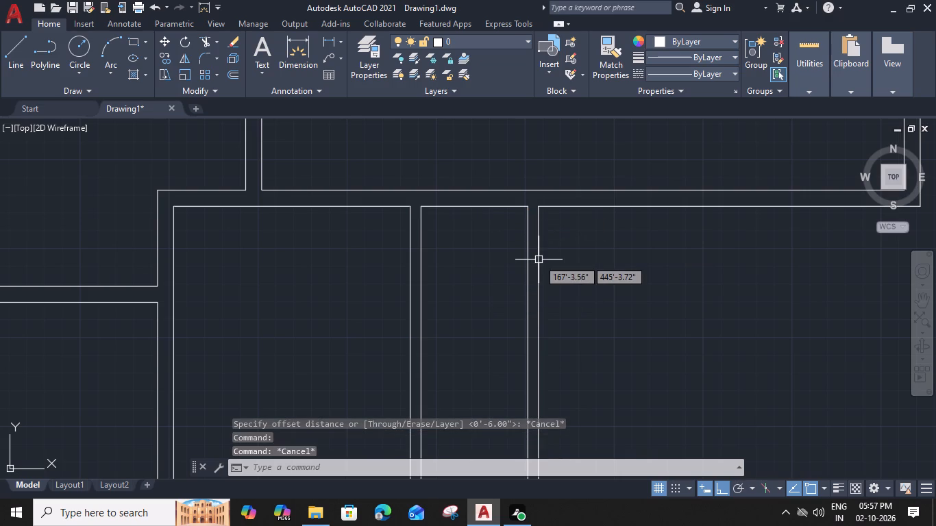
{"action": "type", "text": "o"}
{"action": "key", "text": "space"}
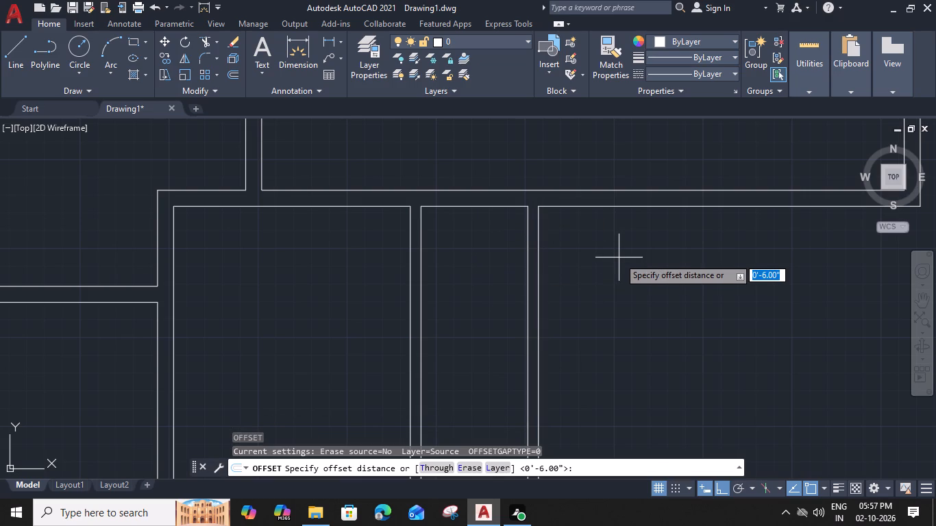
{"action": "type", "text": "11"}
{"action": "key", "text": "apostrophe"}
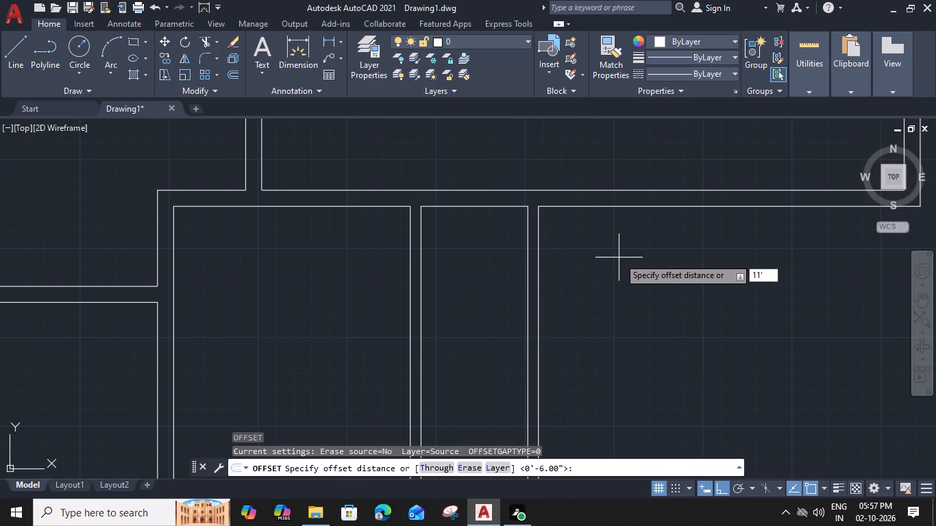
{"action": "key", "text": "space"}
{"action": "left_click", "coordinate": [619, 258]}
{"action": "middle_click_drag", "start_coordinate": [700, 277], "coordinate": [495, 275]}
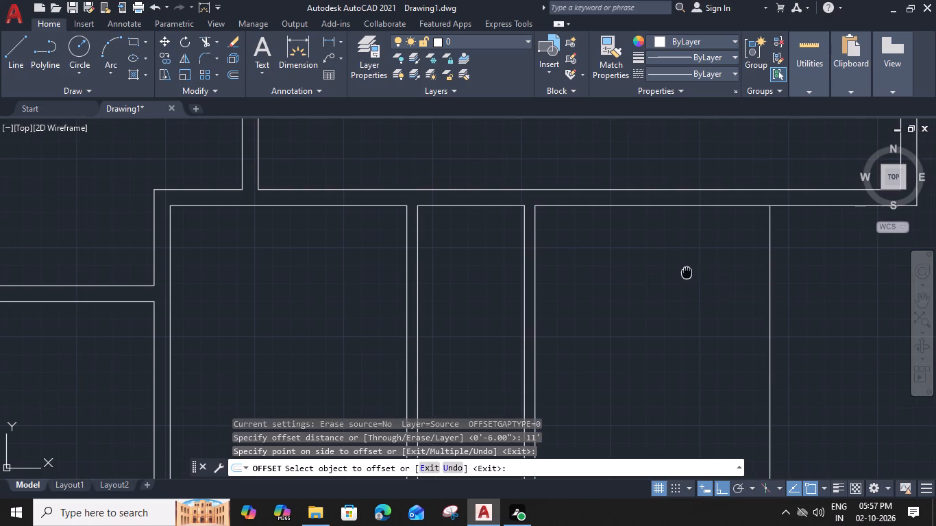
{"action": "left_click", "coordinate": [568, 252]}
{"action": "key", "text": "6"}
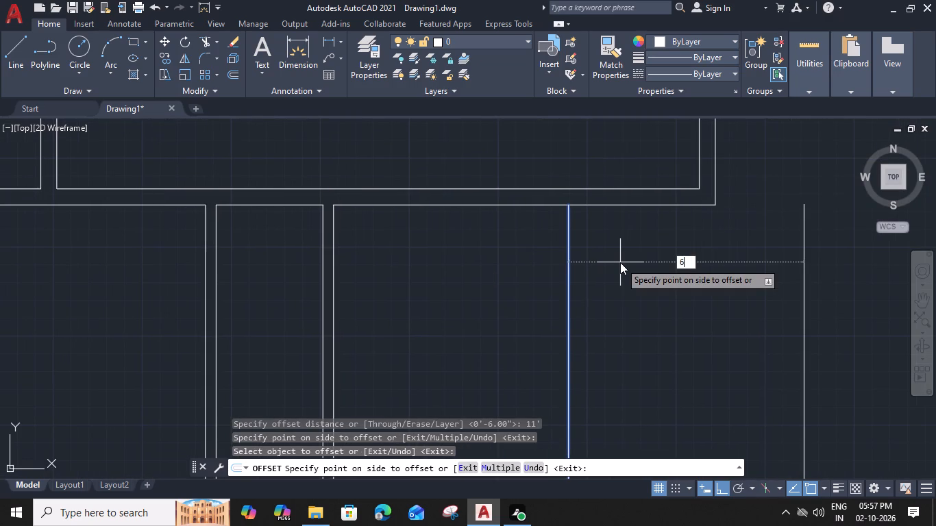
{"action": "key", "text": "shift+quotedbl"}
{"action": "key", "text": "Return"}
Offset the third partition's east line 11' to the east and the copy another 9" to form the new east wall.
{"action": "left_click", "coordinate": [578, 268]}
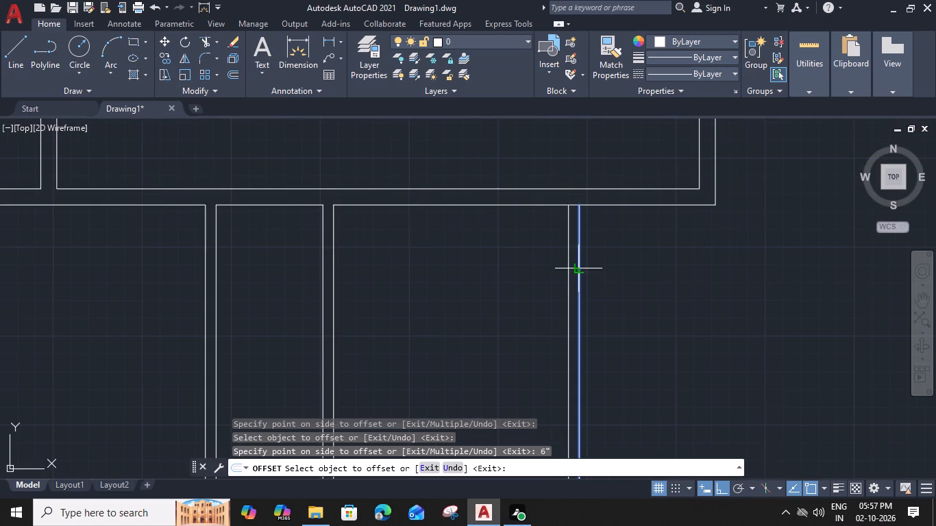
{"action": "type", "text": "11"}
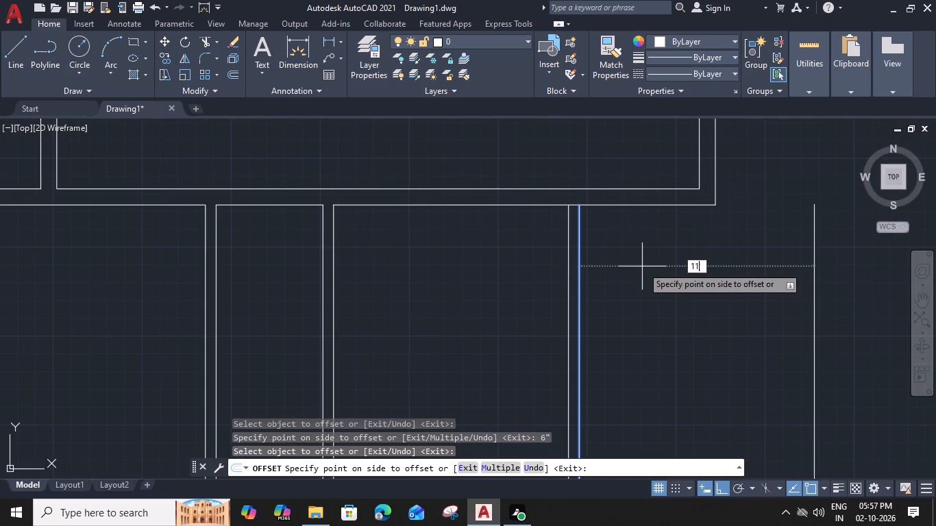
{"action": "type", "text": "'"}
{"action": "key", "text": "space"}
{"action": "middle_click_drag", "start_coordinate": [688, 260], "coordinate": [642, 266]}
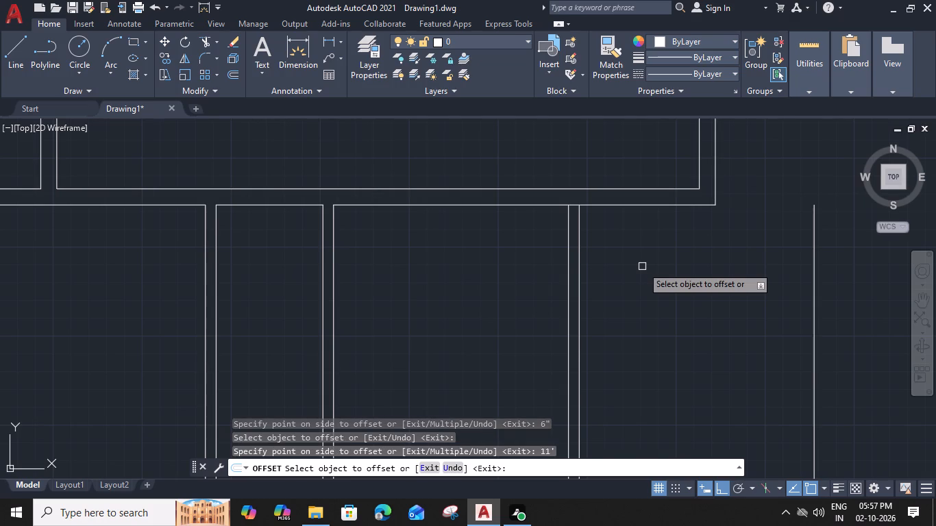
{"action": "middle_click_drag", "start_coordinate": [642, 266], "coordinate": [486, 262]}
{"action": "left_click", "coordinate": [609, 255]}
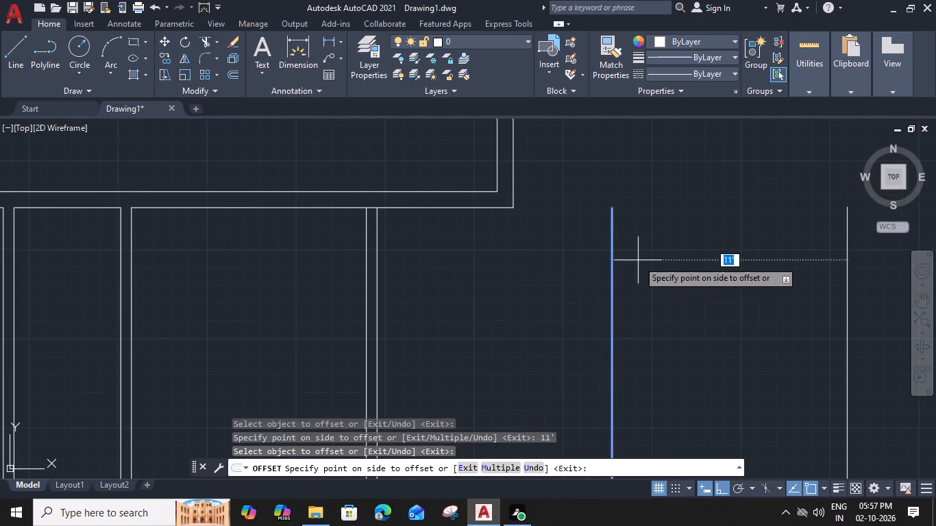
{"action": "key", "text": "9"}
{"action": "key", "text": "shift+quotedbl"}
{"action": "key", "text": "Return"}
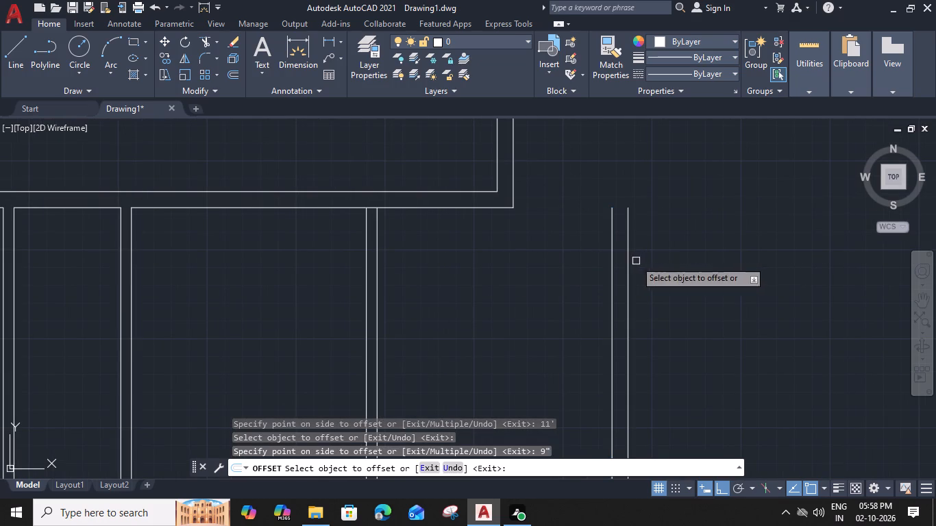
Offset the top wall line between the first and second vertical partitions 9' south and the copy another 6".
{"action": "scroll", "coordinate": [569, 276], "scroll_direction": "down", "scroll_amount": 1}
{"action": "middle_click_drag", "start_coordinate": [502, 290], "coordinate": [823, 203]}
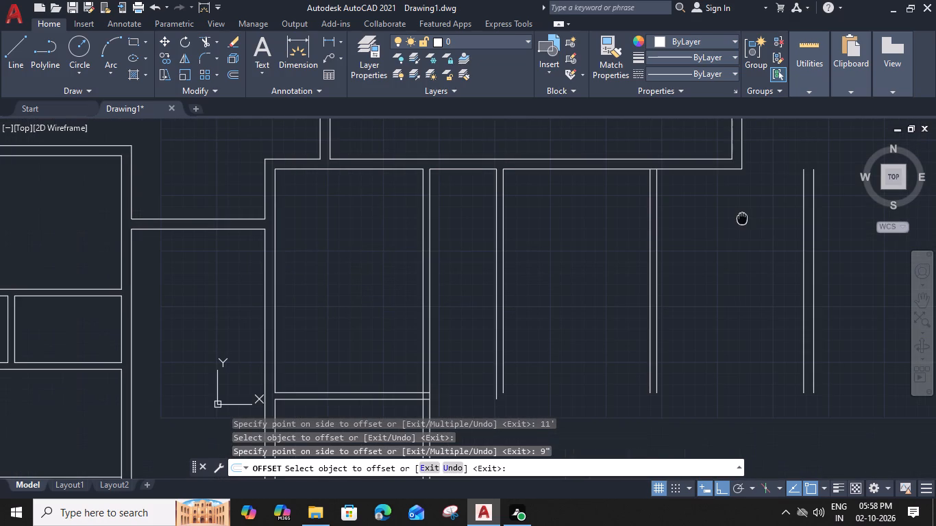
{"action": "left_click", "coordinate": [576, 147]}
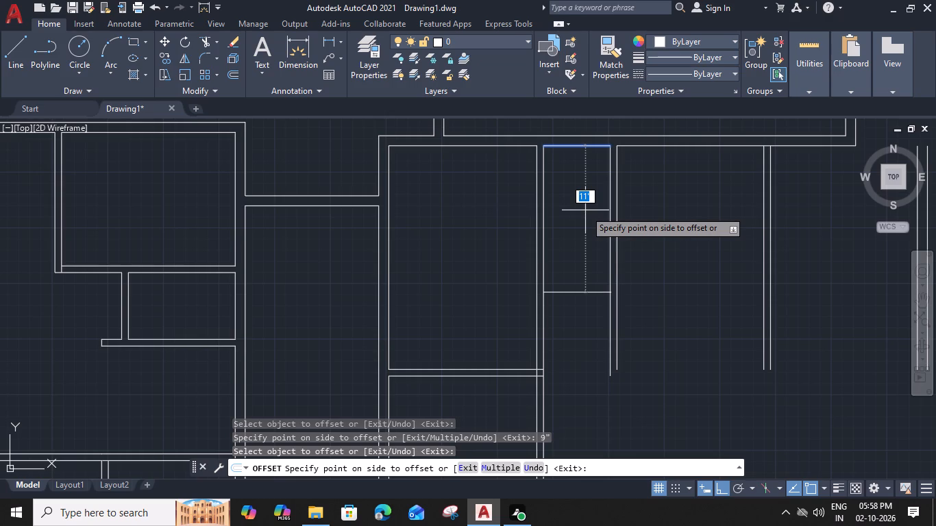
{"action": "type", "text": "9'"}
{"action": "key", "text": "space"}
{"action": "left_click", "coordinate": [593, 268]}
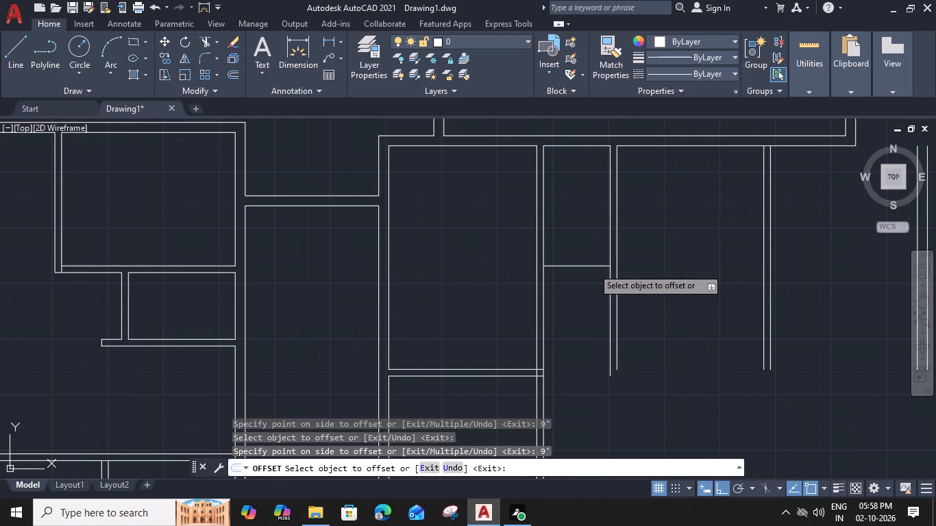
{"action": "key", "text": "6"}
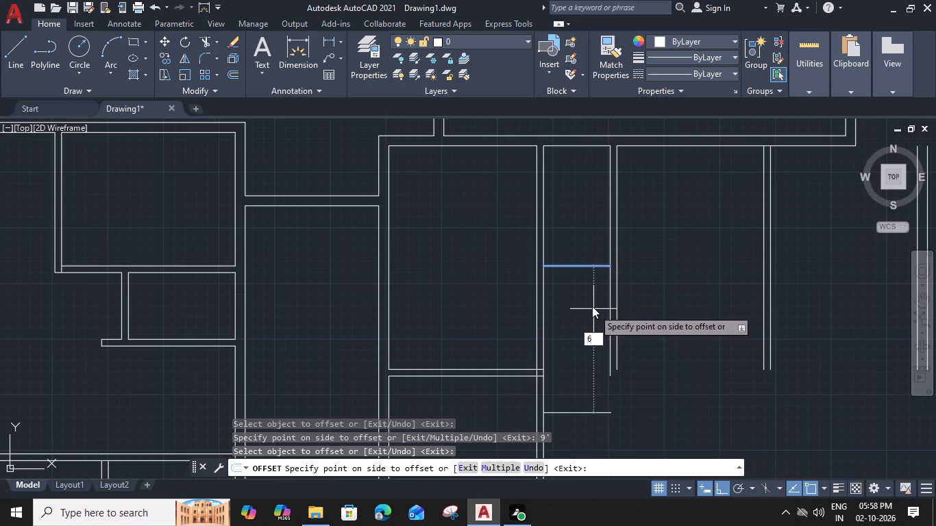
{"action": "key", "text": "shift+quotedbl"}
{"action": "key", "text": "Return"}
Offset the top wall line east of the second vertical partition 12' south and the copy another 6" to form a horizontal partition.
{"action": "middle_click_drag", "start_coordinate": [657, 257], "coordinate": [537, 275]}
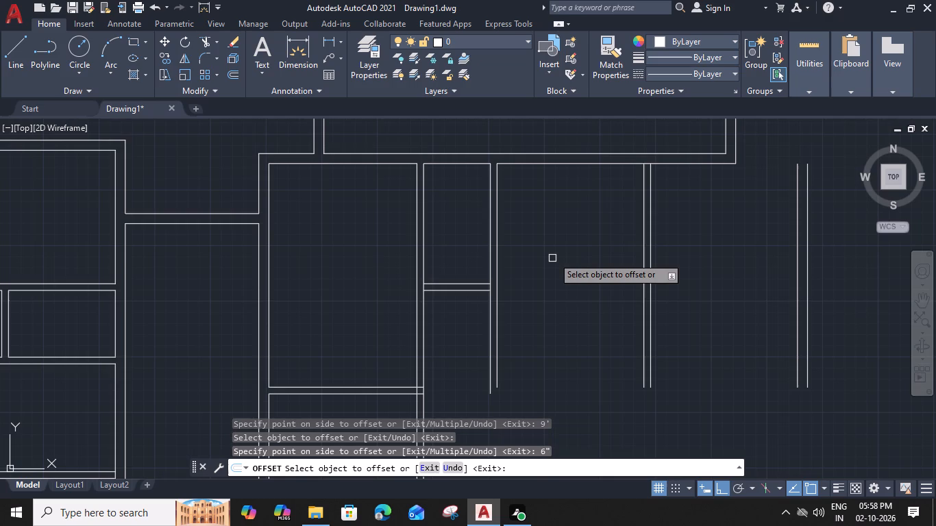
{"action": "left_click", "coordinate": [603, 164]}
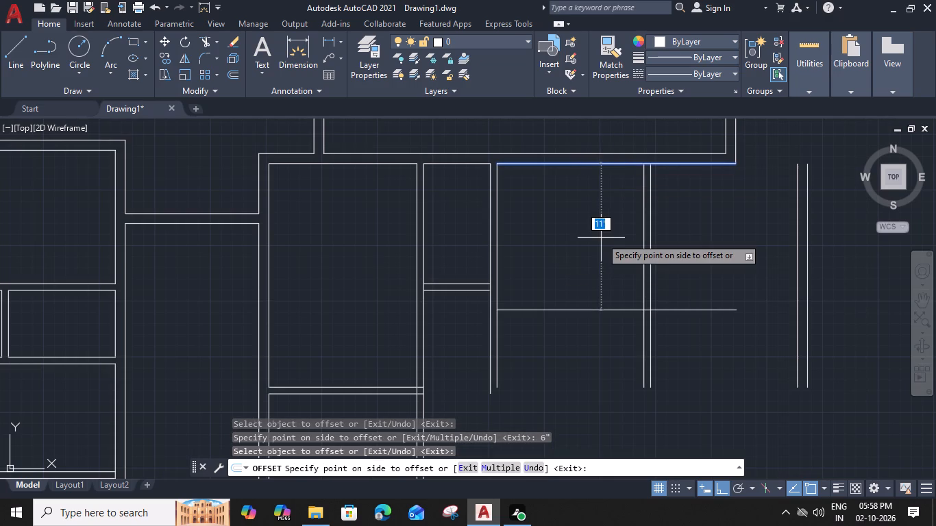
{"action": "type", "text": "12"}
{"action": "key", "text": "apostrophe"}
{"action": "key", "text": "space"}
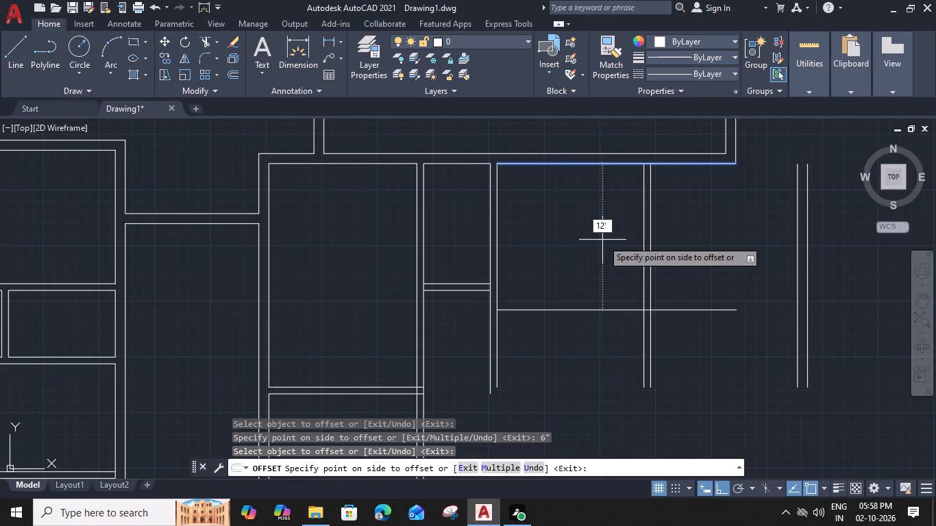
{"action": "middle_click_drag", "start_coordinate": [677, 238], "coordinate": [587, 218]}
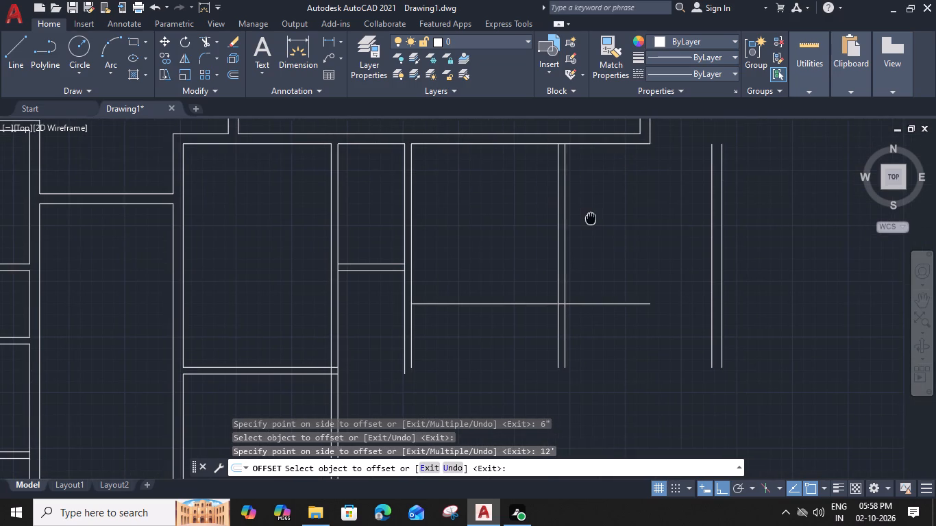
{"action": "left_click", "coordinate": [510, 303]}
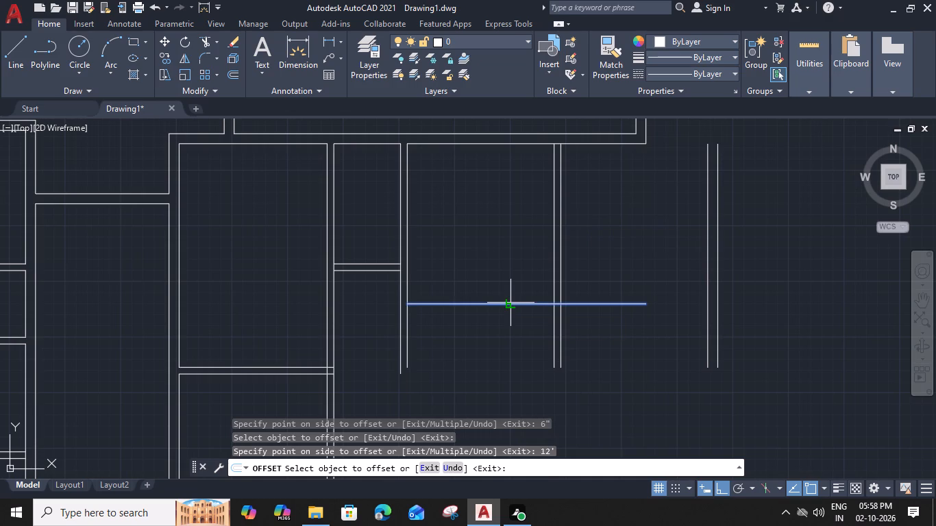
{"action": "key", "text": "6"}
{"action": "key", "text": "shift+quotedbl"}
{"action": "key", "text": "Return"}
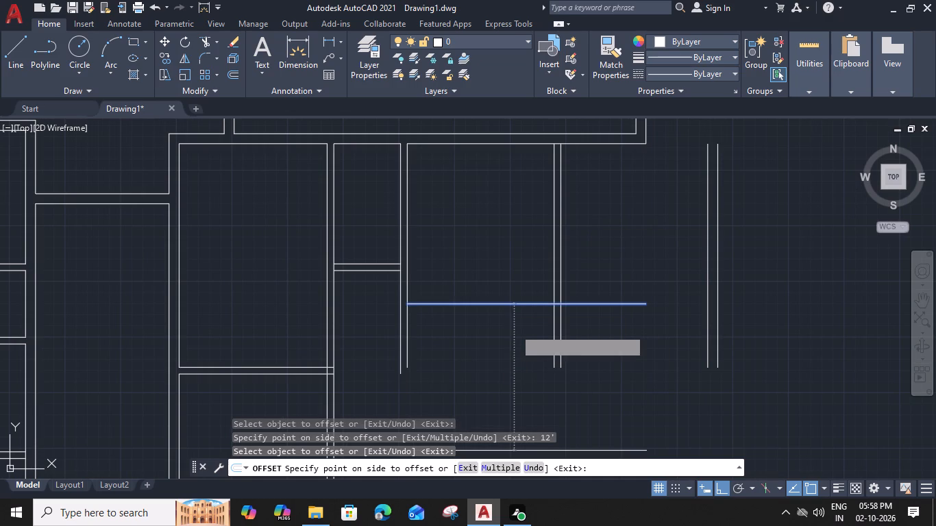
{"action": "key", "text": "Escape"}
Extend both lines of the new horizontal partition east to the inner line of the new east wall.
{"action": "type", "text": "ex"}
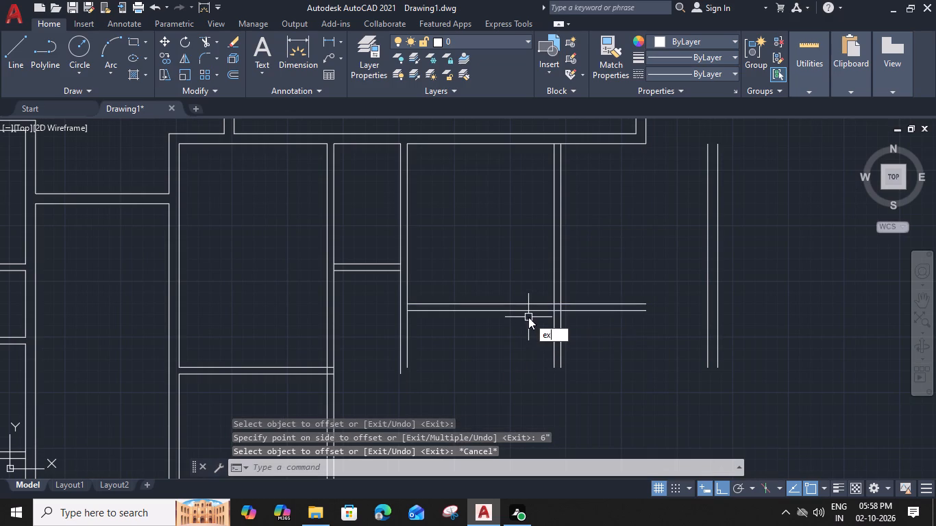
{"action": "key", "text": "space"}
{"action": "left_click", "coordinate": [529, 312]}
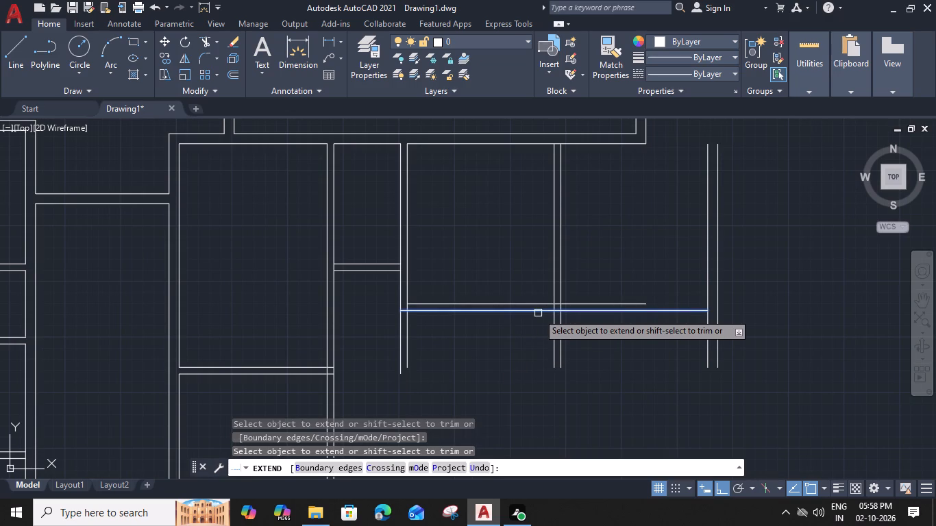
{"action": "left_click", "coordinate": [537, 304]}
Trim the lines inside the horizontal partition's junctions with the east wall and the third vertical partition.
{"action": "scroll", "coordinate": [567, 308], "scroll_direction": "up", "scroll_amount": 1}
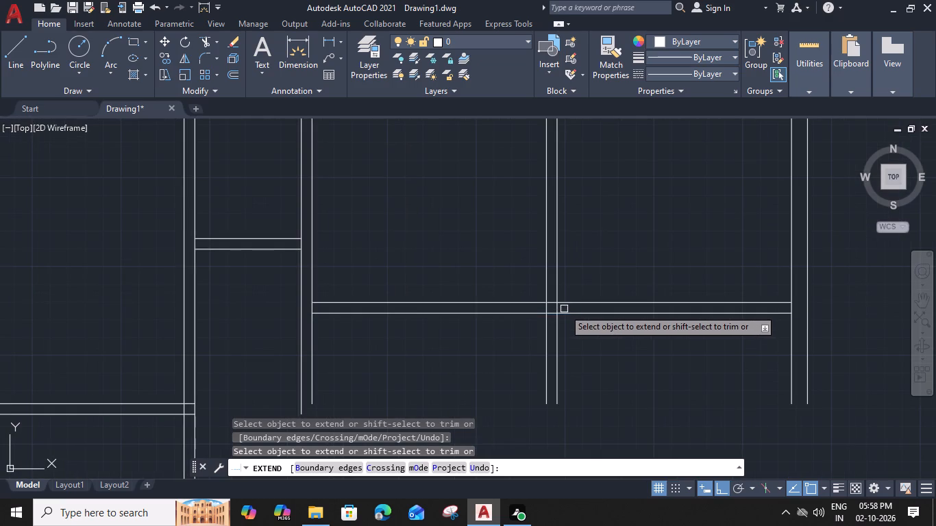
{"action": "left_click", "coordinate": [793, 308], "text": "shift"}
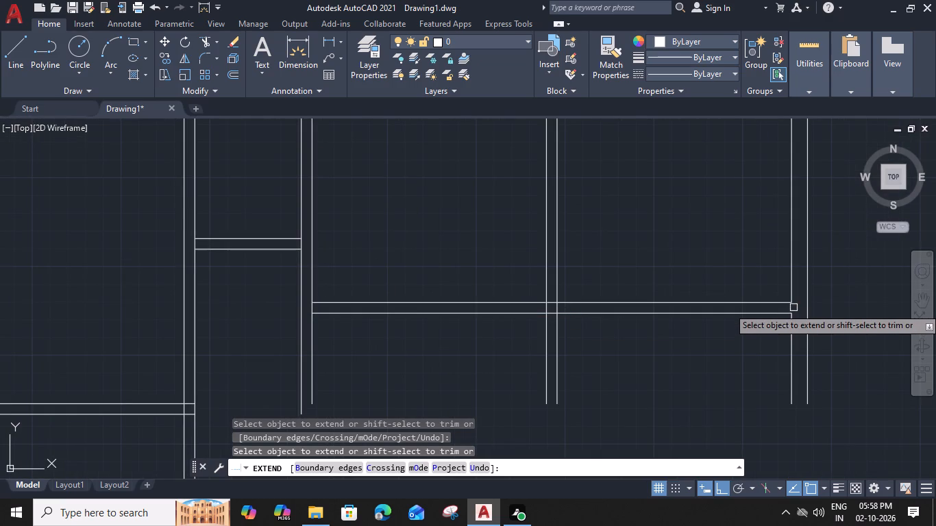
{"action": "scroll", "coordinate": [562, 312], "scroll_direction": "up", "scroll_amount": 2}
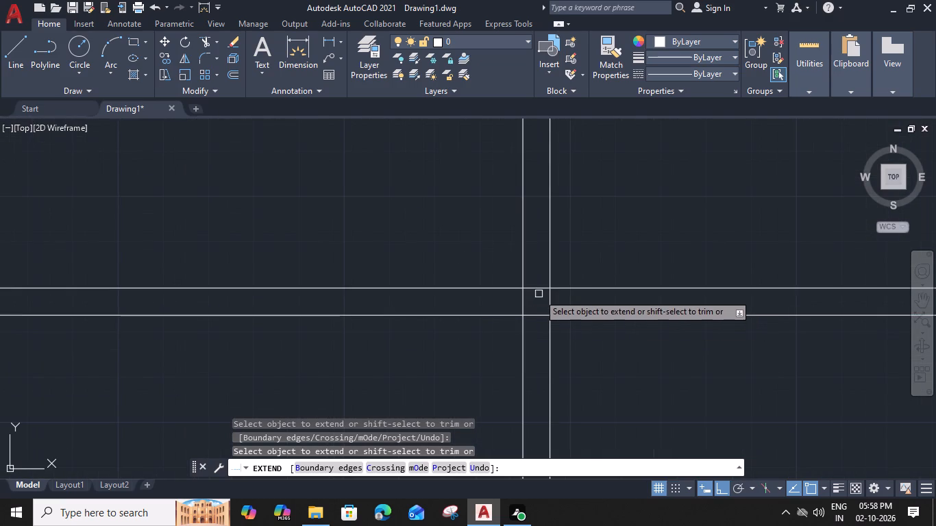
{"action": "left_click", "coordinate": [539, 289], "text": "shift"}
{"action": "left_click", "coordinate": [523, 301], "text": "shift"}
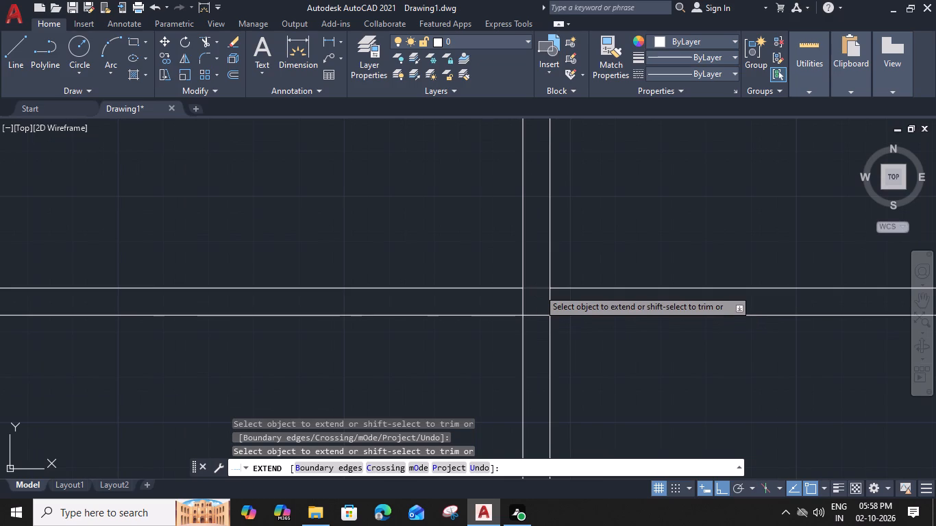
{"action": "left_click", "coordinate": [550, 301], "text": "shift"}
{"action": "left_click", "coordinate": [541, 316], "text": "shift"}
Extend the horizontal partition's lower line west past the second vertical partition to the first partition's west line.
{"action": "scroll", "coordinate": [539, 316], "scroll_direction": "down", "scroll_amount": 2}
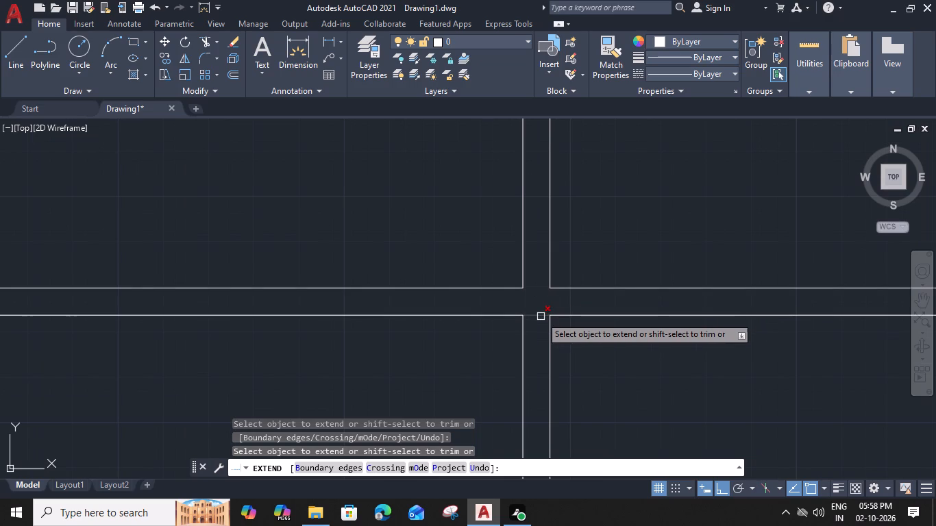
{"action": "scroll", "coordinate": [541, 316], "scroll_direction": "down", "scroll_amount": 1}
{"action": "middle_click_drag", "start_coordinate": [500, 325], "coordinate": [647, 286]}
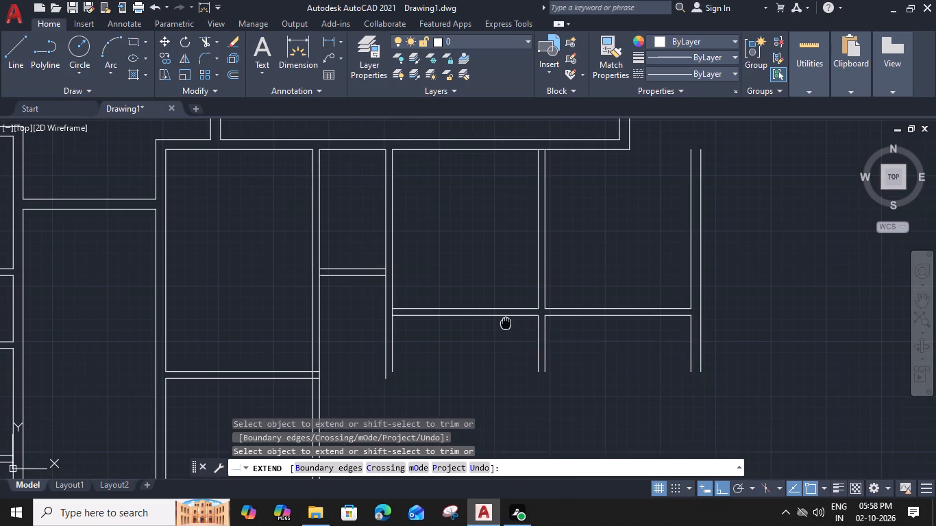
{"action": "scroll", "coordinate": [526, 271], "scroll_direction": "up", "scroll_amount": 2}
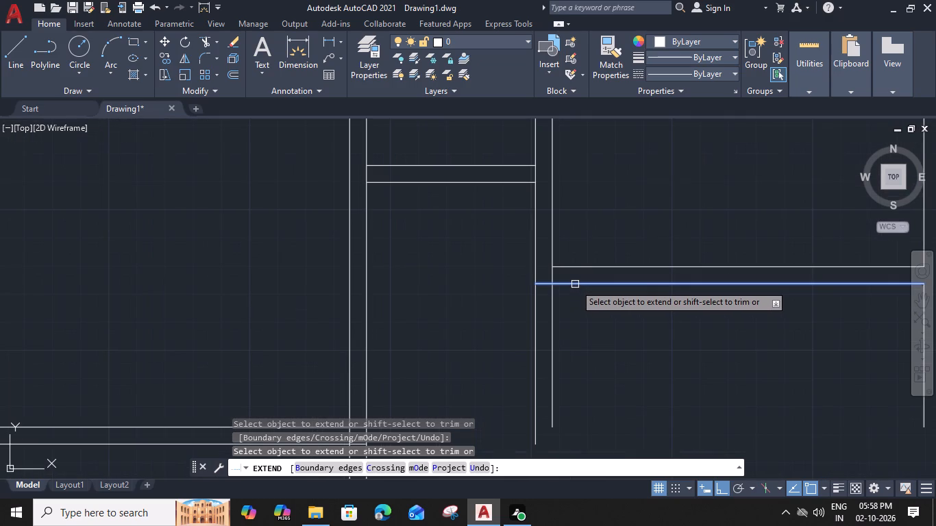
{"action": "left_click", "coordinate": [575, 284]}
{"action": "left_click", "coordinate": [565, 285]}
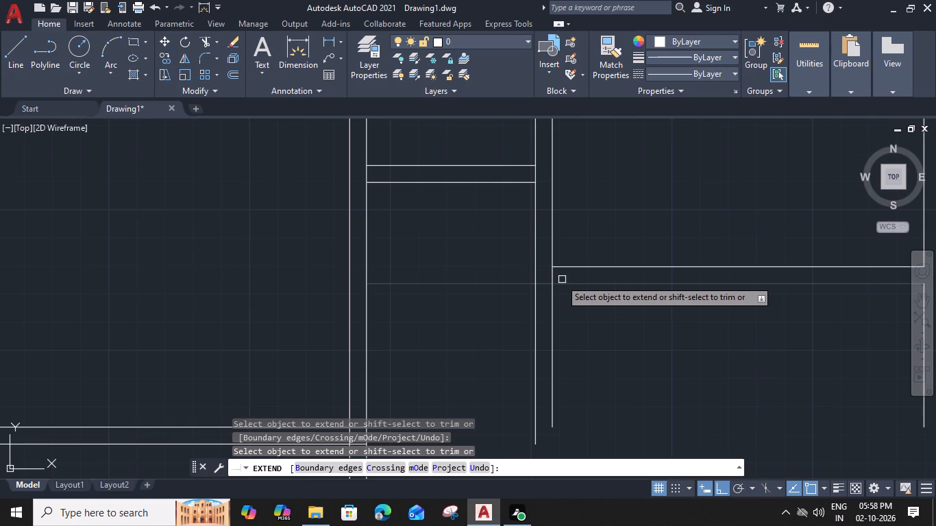
{"action": "left_click", "coordinate": [517, 284]}
Trim both lines of the second vertical partition below the horizontal partition and clean up the corner.
{"action": "left_click", "coordinate": [552, 277], "text": "shift"}
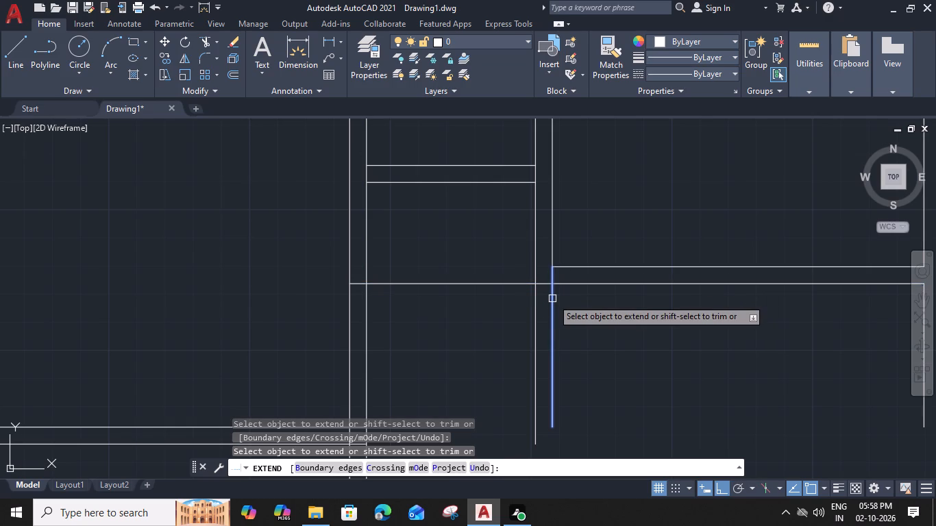
{"action": "left_click", "coordinate": [554, 304]}
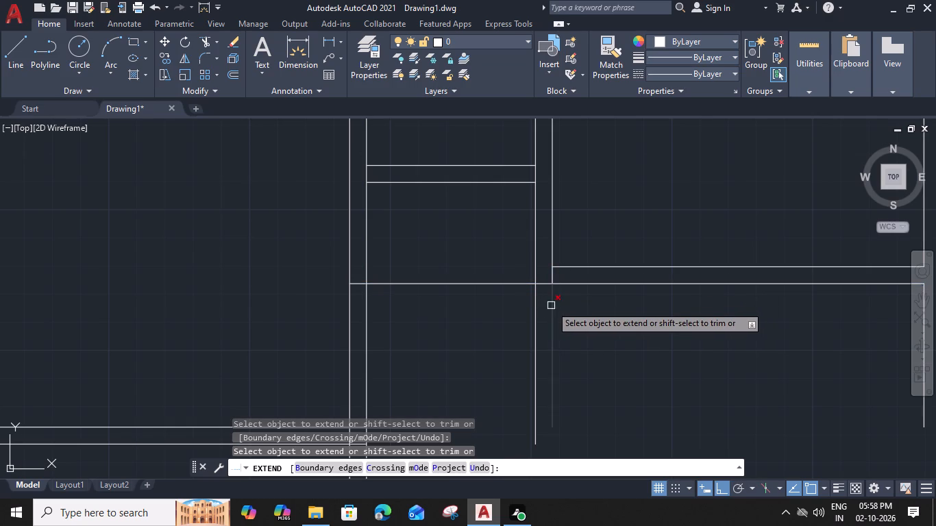
{"action": "left_click", "coordinate": [551, 305], "text": "shift"}
{"action": "left_click", "coordinate": [537, 305], "text": "shift"}
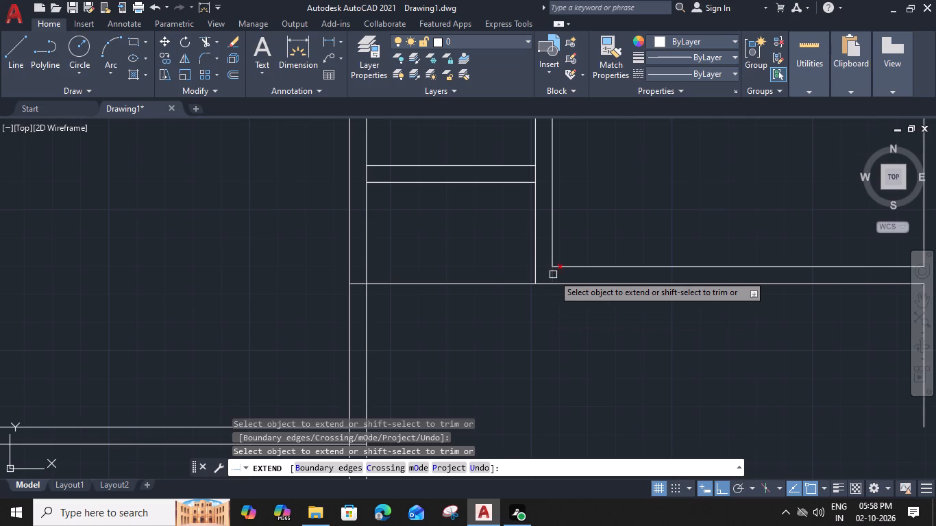
{"action": "left_click", "coordinate": [553, 275], "text": "shift"}
Trim away the first vertical partition between the extended line and the horizontal partition to its south, and clean the lower corner.
{"action": "scroll", "coordinate": [543, 302], "scroll_direction": "down", "scroll_amount": 2}
{"action": "middle_click_drag", "start_coordinate": [541, 312], "coordinate": [605, 260]}
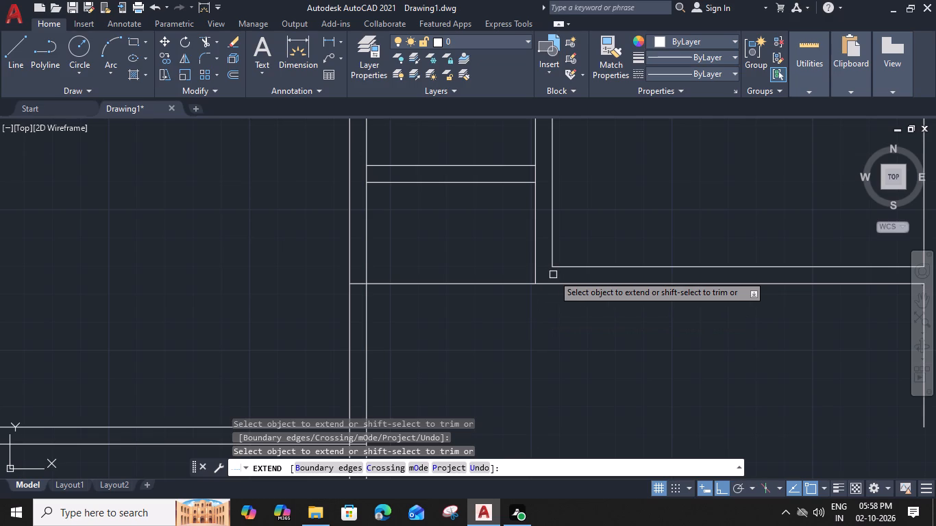
{"action": "left_click", "coordinate": [539, 272], "text": "shift"}
{"action": "left_click", "coordinate": [534, 270], "text": "shift"}
{"action": "scroll", "coordinate": [530, 310], "scroll_direction": "up", "scroll_amount": 4, "text": "shift"}
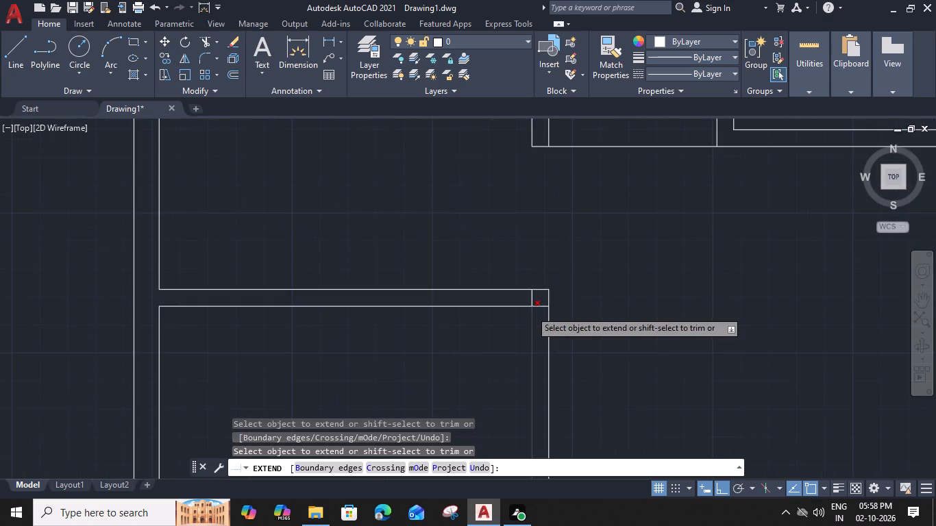
{"action": "left_click", "coordinate": [532, 290], "text": "shift"}
{"action": "left_click", "coordinate": [547, 306], "text": "shift"}
Trim the bottom wall's inner line between the first vertical partition's lines to open the junction.
{"action": "scroll", "coordinate": [547, 305], "scroll_direction": "down", "scroll_amount": 4}
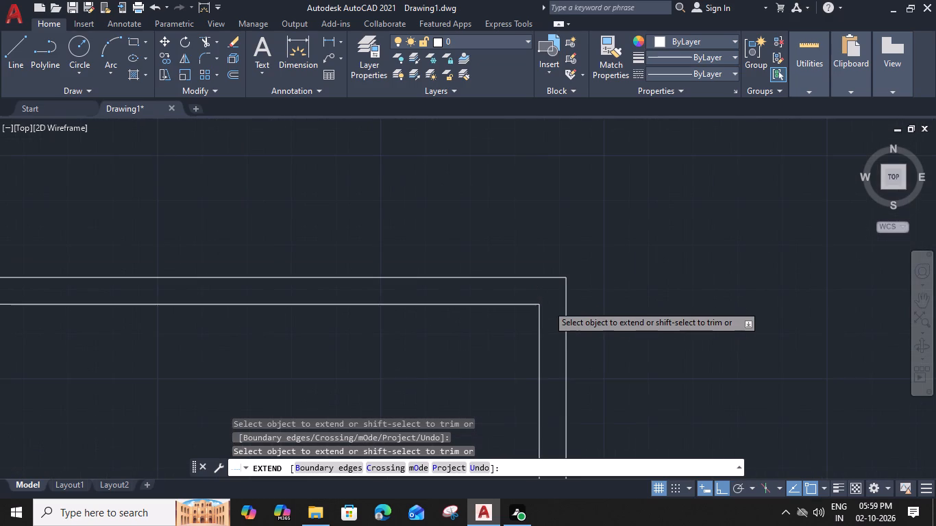
{"action": "middle_click_drag", "start_coordinate": [732, 277], "coordinate": [709, 167]}
{"action": "scroll", "coordinate": [534, 392], "scroll_direction": "up", "scroll_amount": 3}
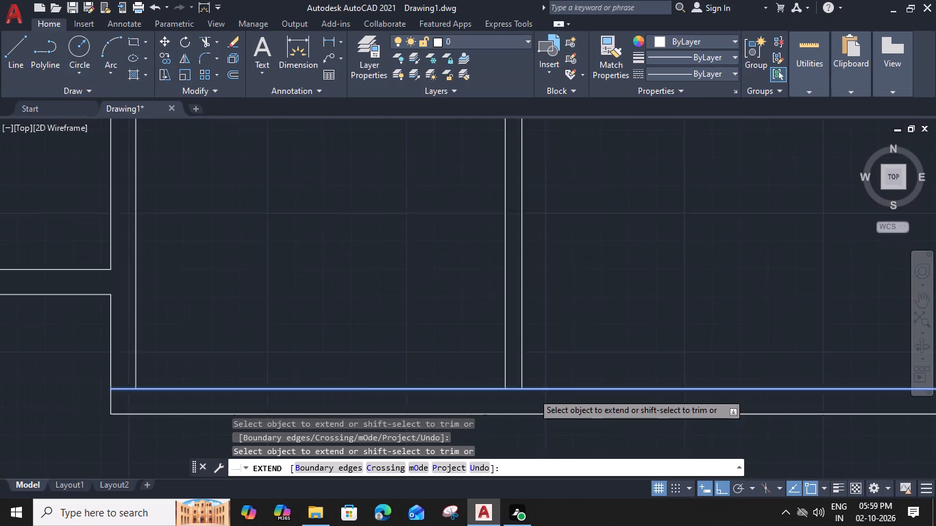
{"action": "left_click", "coordinate": [506, 386], "text": "shift"}
{"action": "scroll", "coordinate": [506, 386], "scroll_direction": "down", "scroll_amount": 3}
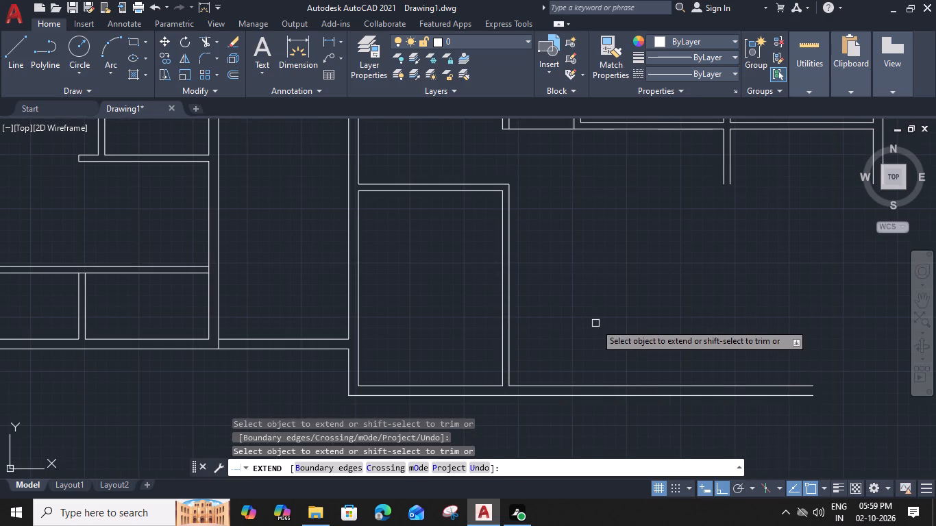
{"action": "key", "text": "Escape"}
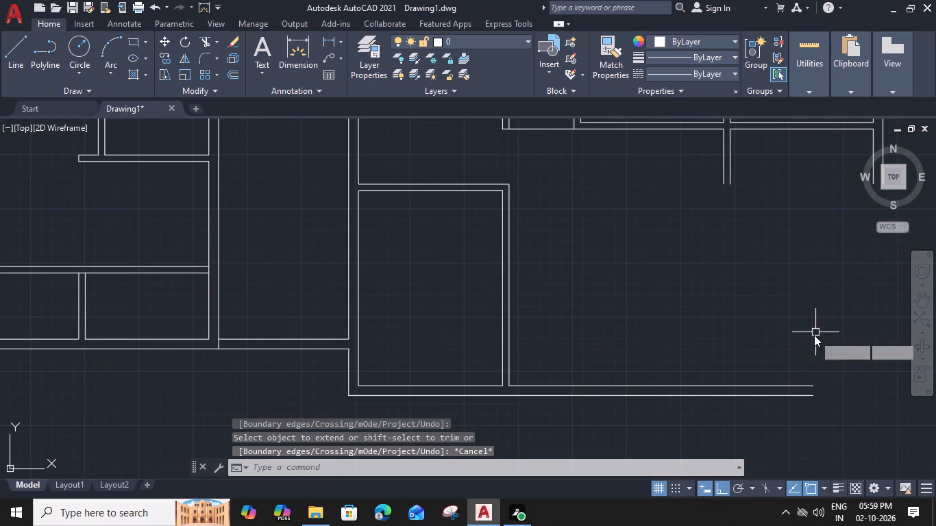
{"action": "middle_click_drag", "start_coordinate": [599, 242], "coordinate": [589, 278]}
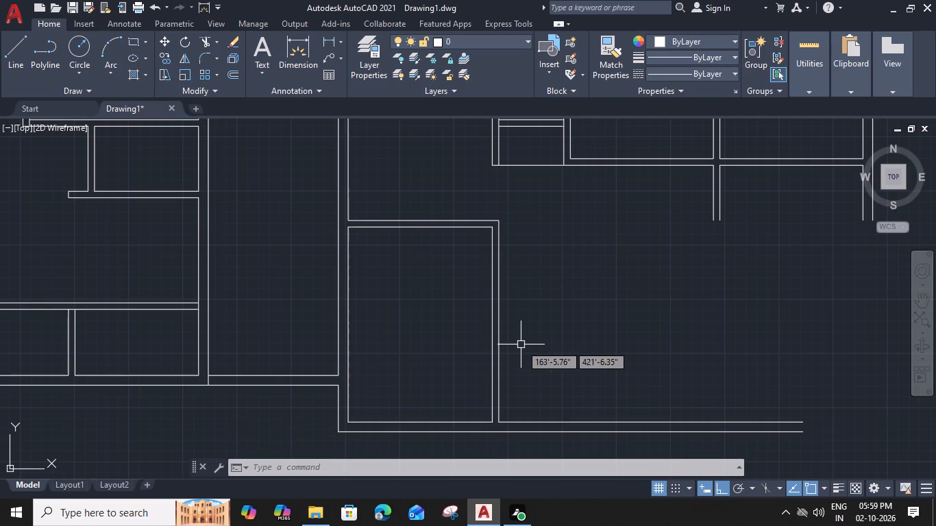
Offset the southeast room's east wall line 5' east, and offset that copy 6" to form a vertical partition.
{"action": "left_click", "coordinate": [497, 341]}
{"action": "key", "text": "o"}
{"action": "key", "text": "space"}
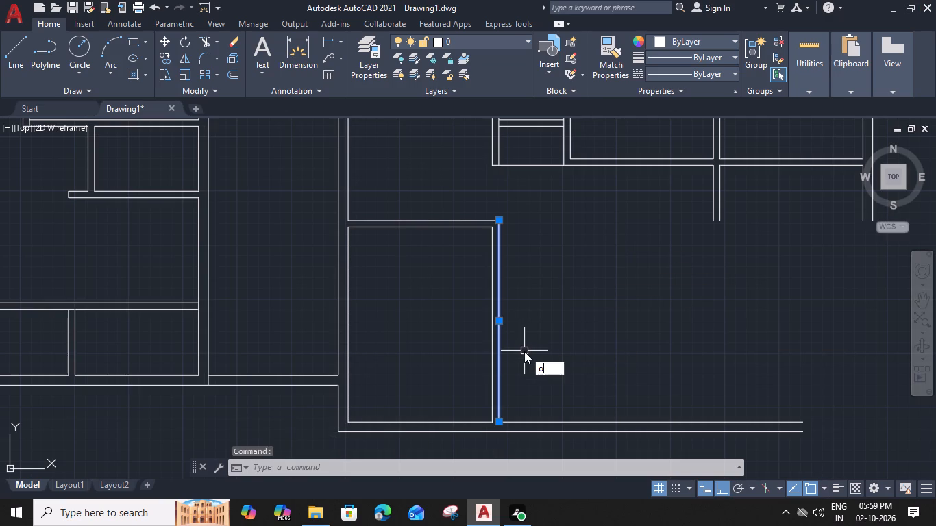
{"action": "type", "text": "5'"}
{"action": "key", "text": "space"}
{"action": "left_click", "coordinate": [525, 351]}
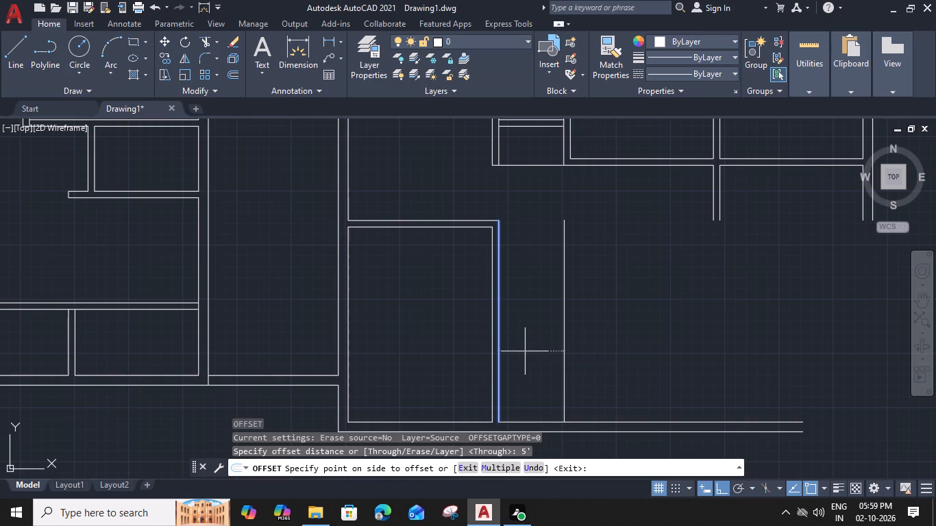
{"action": "left_click", "coordinate": [564, 344]}
{"action": "key", "text": "6"}
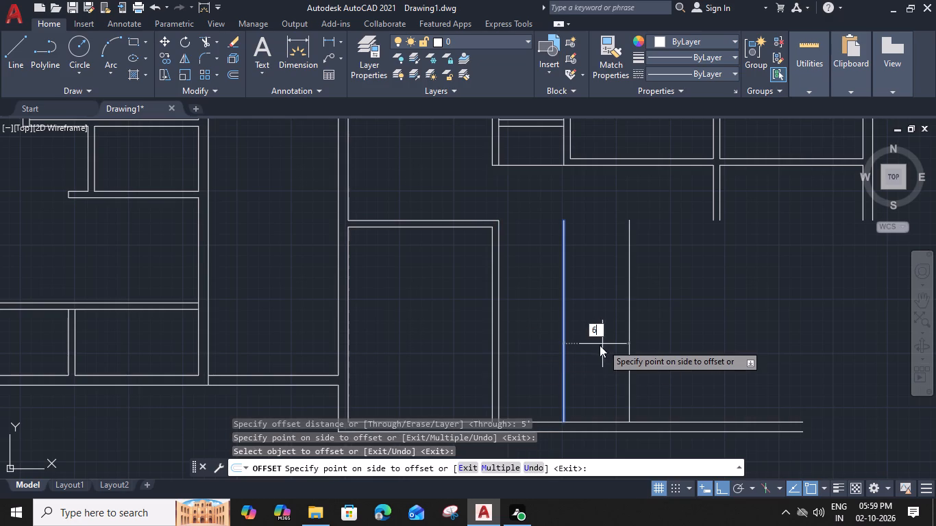
{"action": "key", "text": "shift+quotedbl"}
{"action": "key", "text": "Return"}
Offset the lower line of the east room's south partition 6' south, and offset the copy 6" to form a horizontal partition.
{"action": "middle_click_drag", "start_coordinate": [598, 346], "coordinate": [524, 344]}
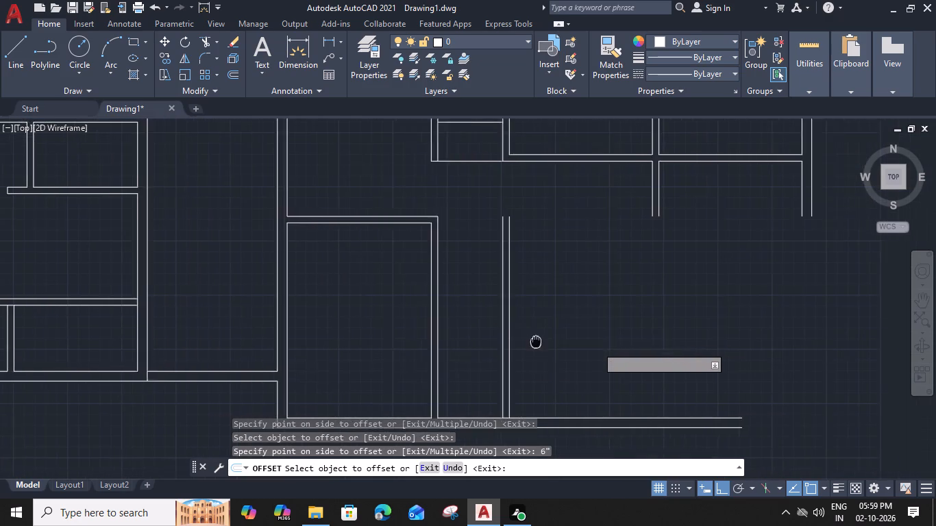
{"action": "middle_click_drag", "start_coordinate": [524, 344], "coordinate": [514, 345]}
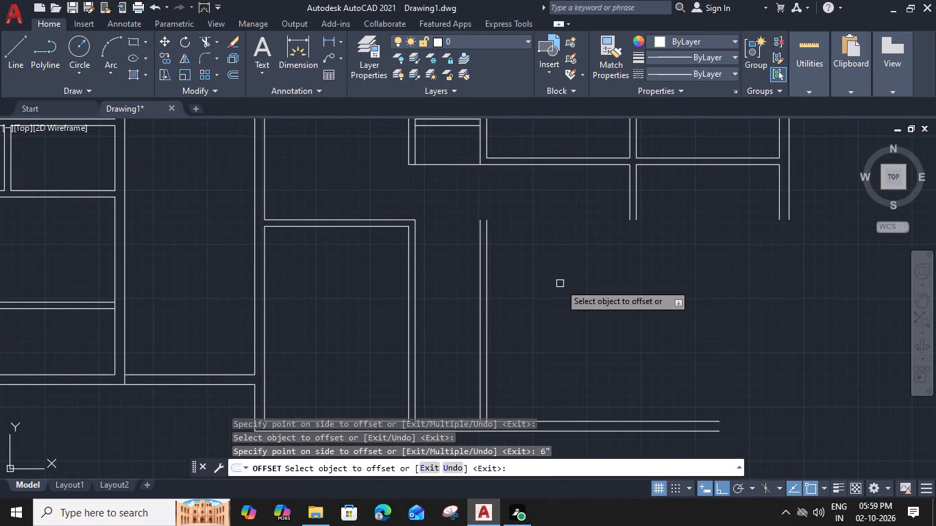
{"action": "left_click", "coordinate": [723, 167]}
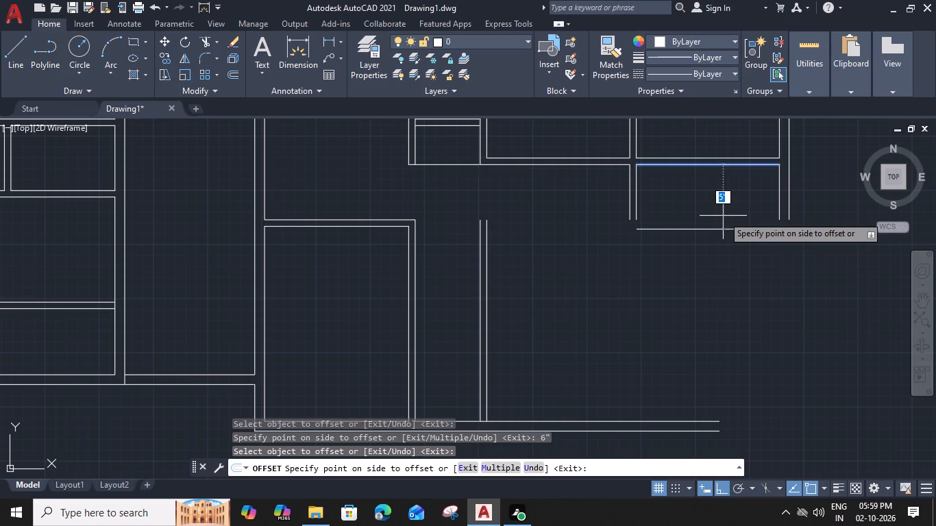
{"action": "type", "text": "6'"}
{"action": "key", "text": "space"}
{"action": "left_click", "coordinate": [741, 241]}
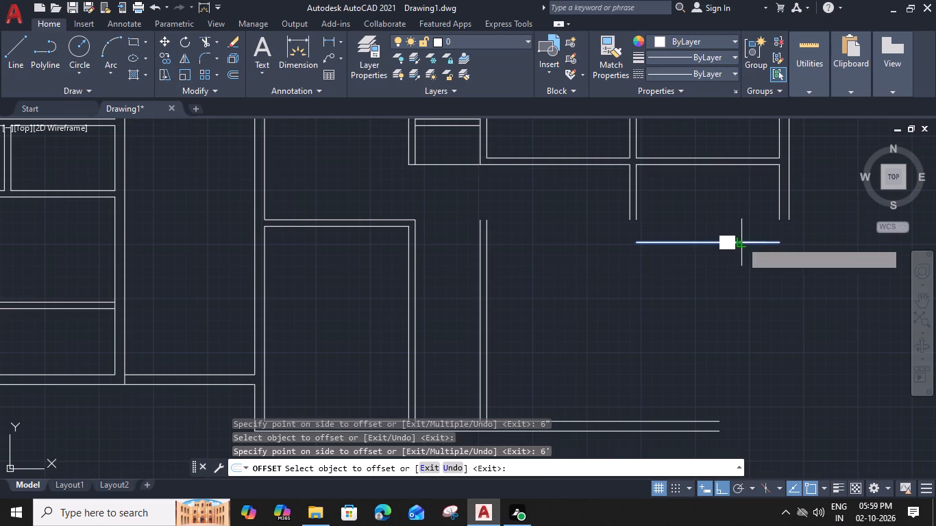
{"action": "key", "text": "6"}
{"action": "key", "text": "shift+quotedbl"}
{"action": "key", "text": "Return"}
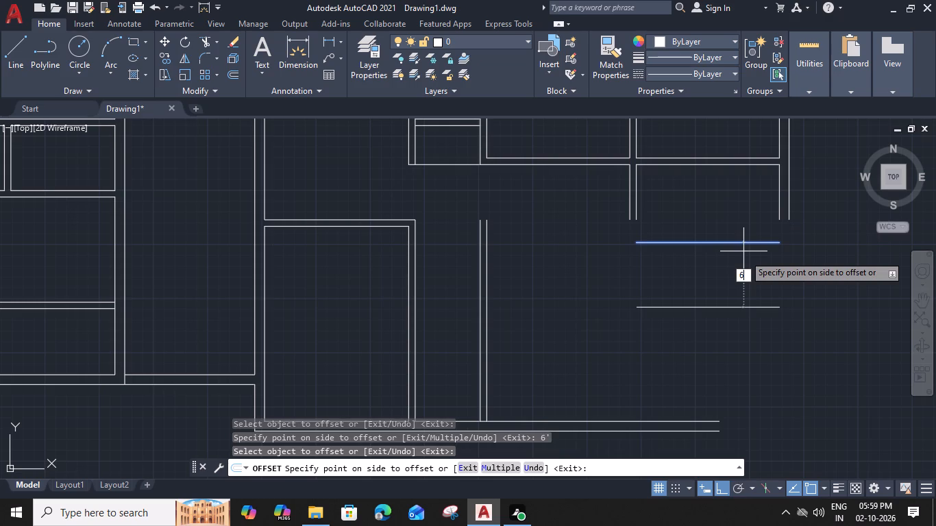
Offset the new horizontal partition's lower line 8'3" south, and offset that copy 6" to form a second horizontal partition.
{"action": "middle_click_drag", "start_coordinate": [742, 290], "coordinate": [635, 282]}
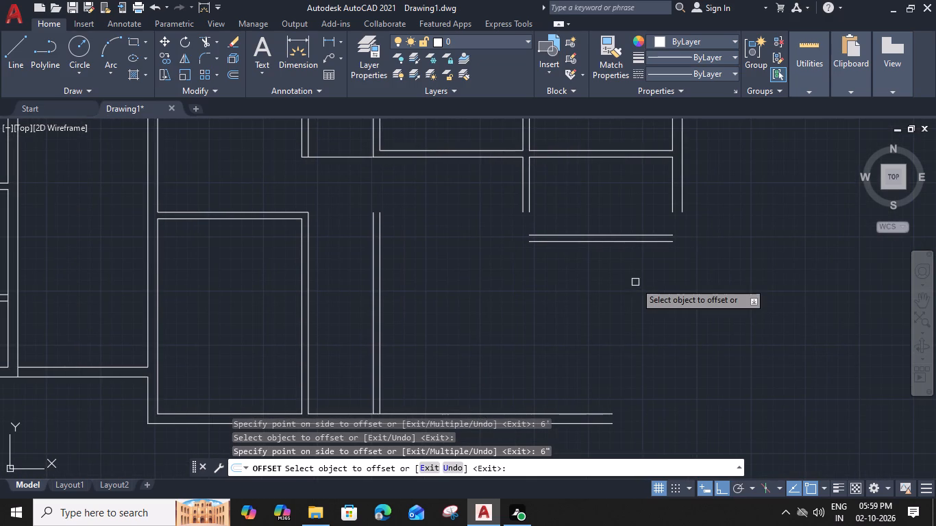
{"action": "left_click", "coordinate": [644, 241]}
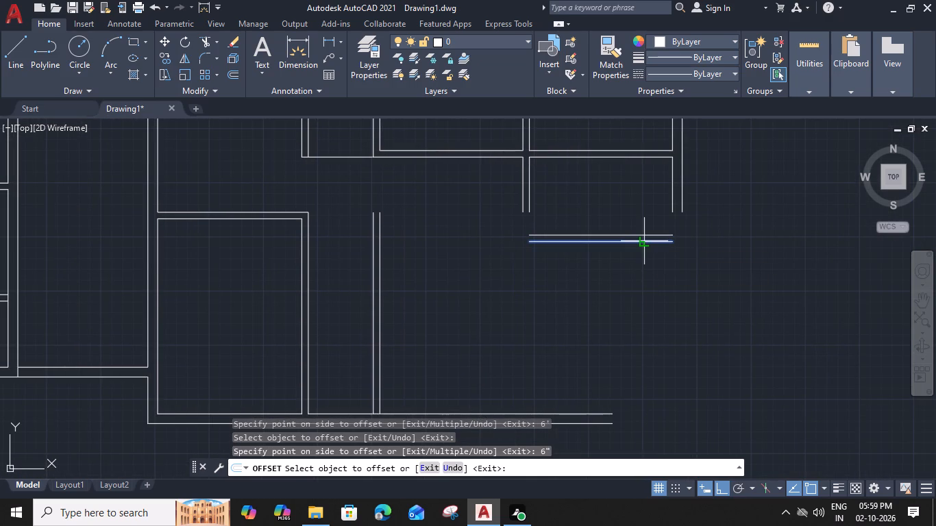
{"action": "type", "text": "8'"}
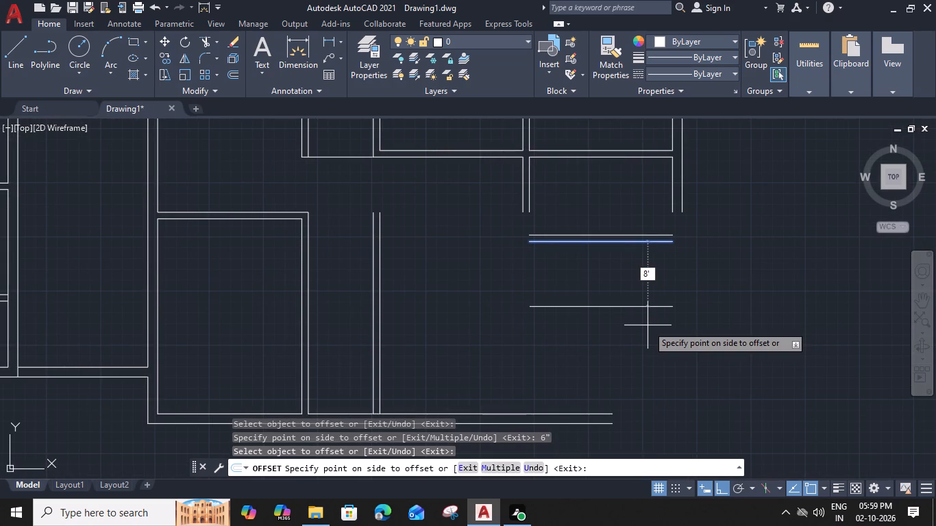
{"action": "key", "text": "3"}
{"action": "key", "text": "shift+quotedbl"}
{"action": "key", "text": "Return"}
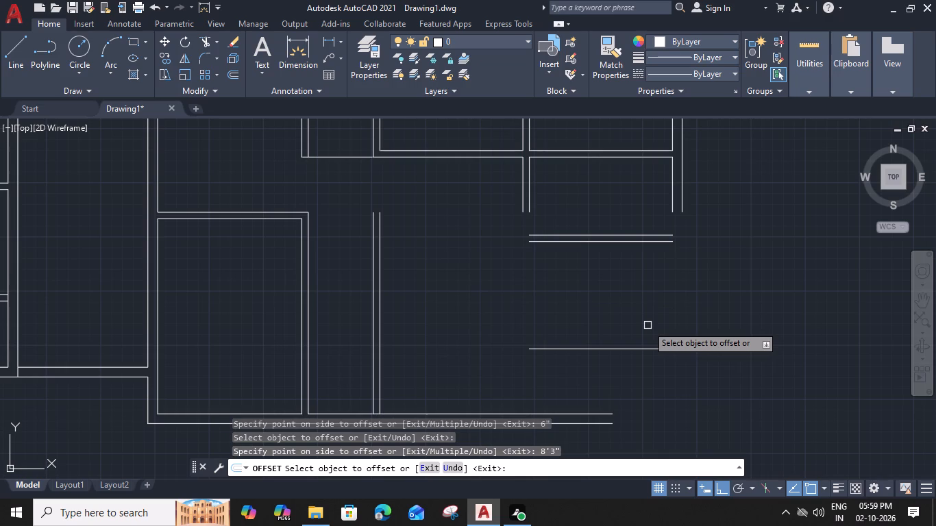
{"action": "middle_click_drag", "start_coordinate": [647, 331], "coordinate": [638, 286]}
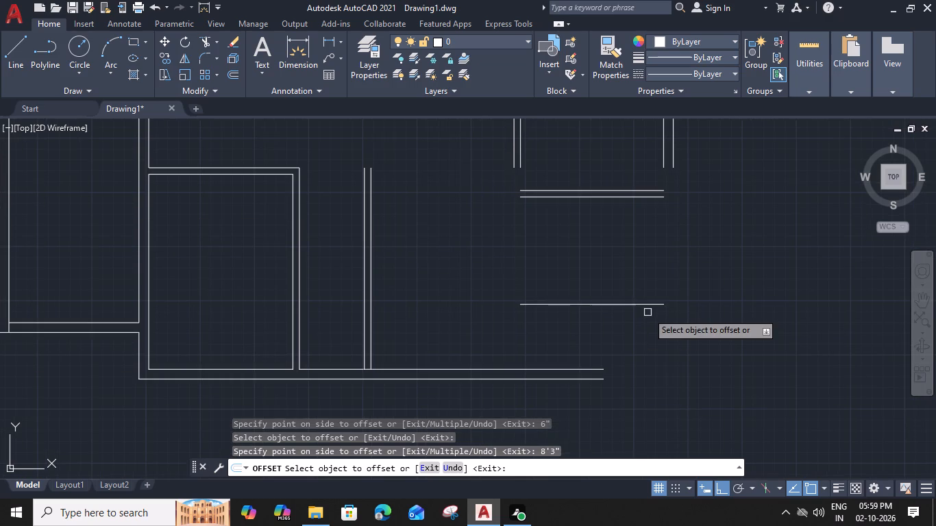
{"action": "left_click", "coordinate": [648, 305]}
{"action": "key", "text": "6"}
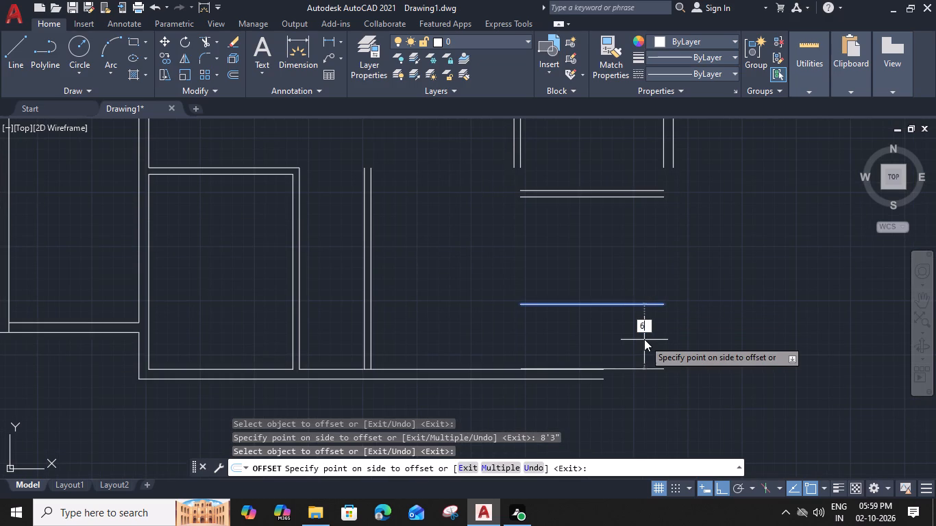
{"action": "key", "text": "shift+quotedbl"}
{"action": "key", "text": "Return"}
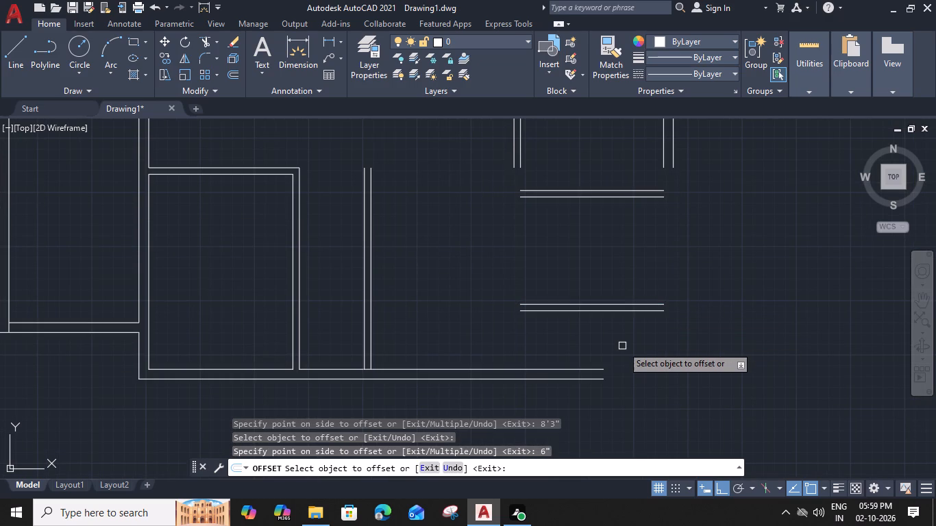
{"action": "middle_click_drag", "start_coordinate": [621, 343], "coordinate": [595, 340]}
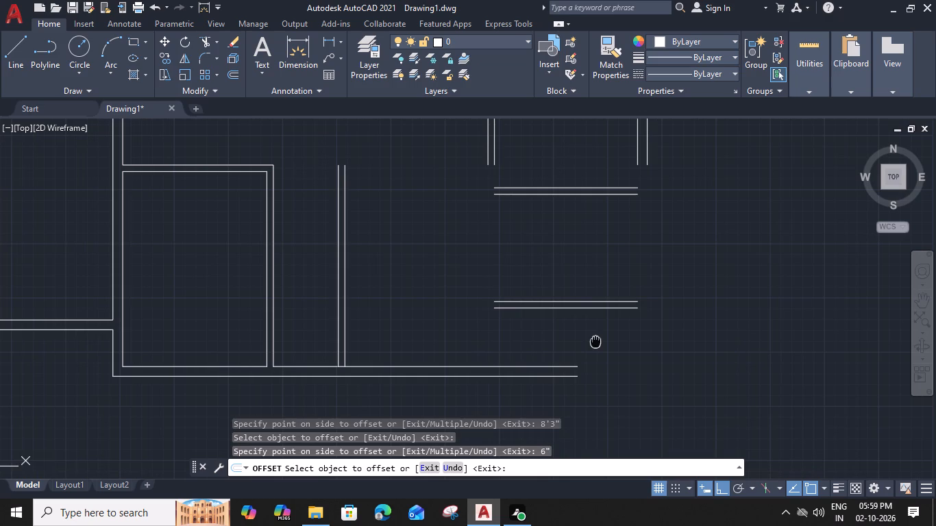
{"action": "middle_click_drag", "start_coordinate": [564, 286], "coordinate": [562, 373]}
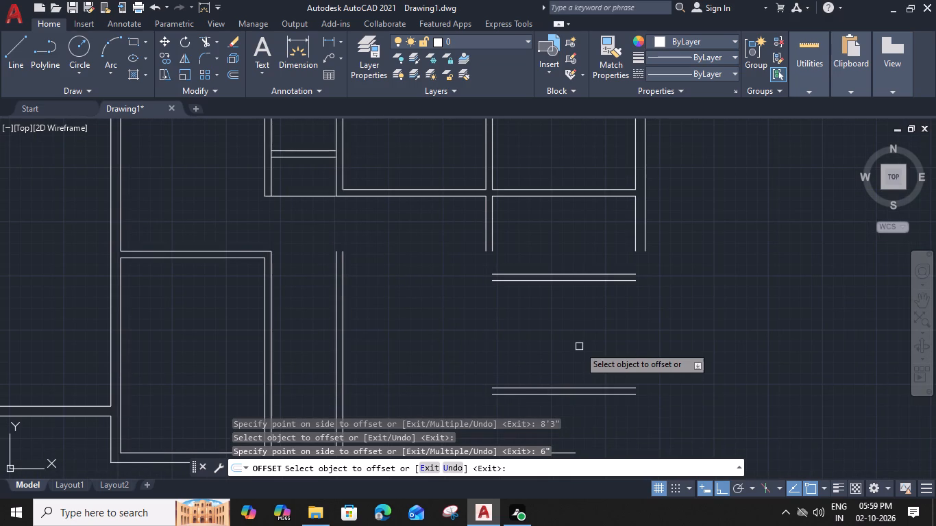
{"action": "key", "text": "Escape"}
Fillet the east wall's outer and inner lines with the matching bottom wall lines to close the southeast corner.
{"action": "type", "text": "f m"}
{"action": "key", "text": "space"}
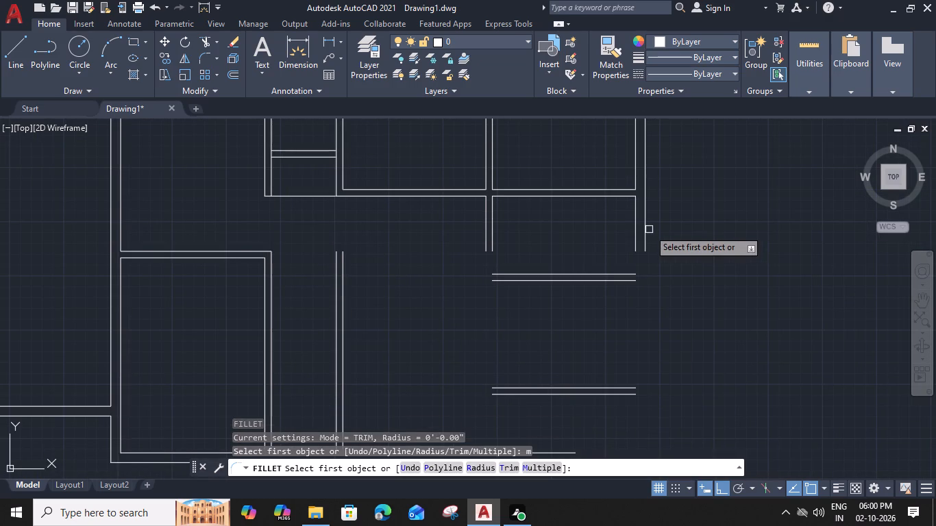
{"action": "left_click", "coordinate": [649, 229]}
{"action": "left_click", "coordinate": [646, 230]}
{"action": "middle_click_drag", "start_coordinate": [655, 306], "coordinate": [649, 229]}
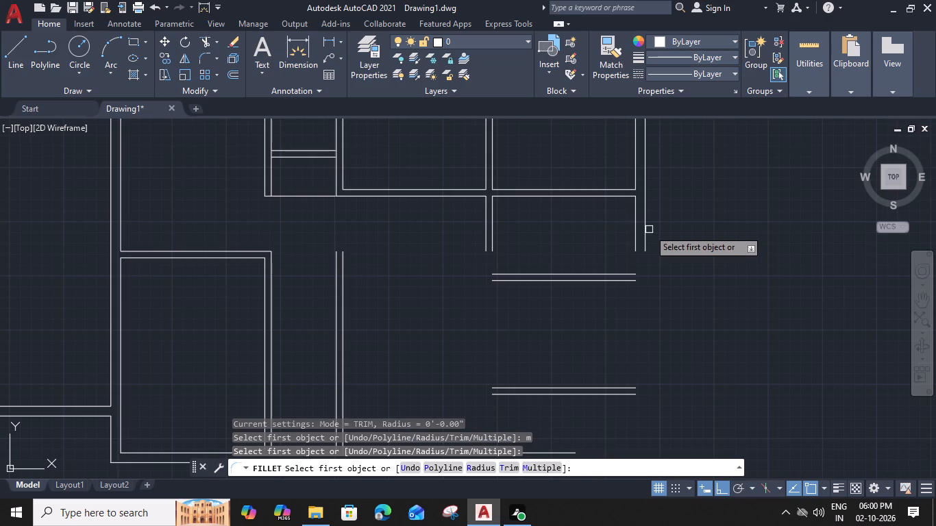
{"action": "middle_click_drag", "start_coordinate": [649, 229], "coordinate": [621, 156]}
{"action": "left_click", "coordinate": [532, 312]}
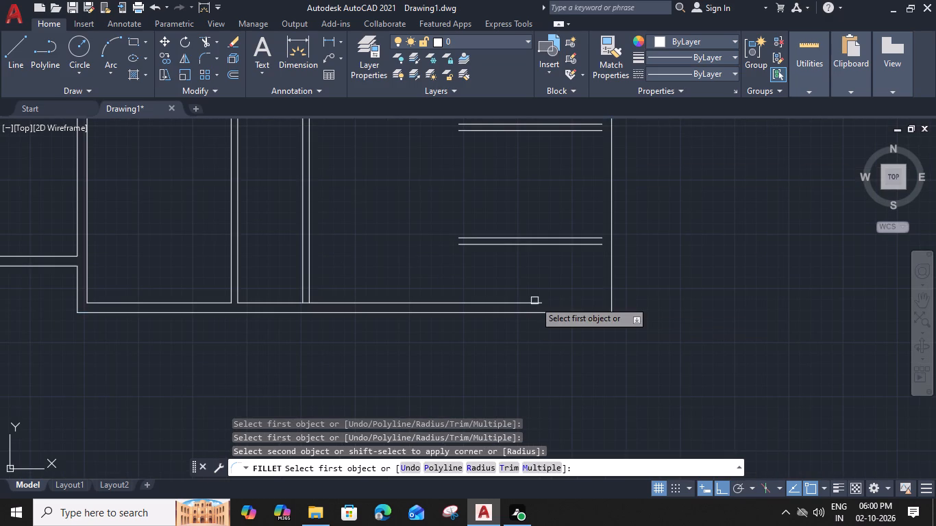
{"action": "left_click", "coordinate": [534, 301]}
{"action": "middle_click_drag", "start_coordinate": [567, 227], "coordinate": [552, 371]}
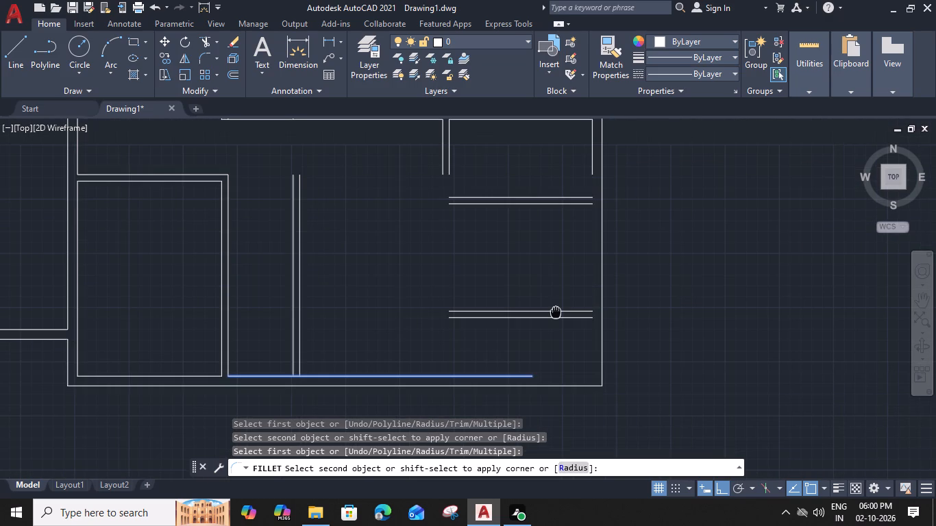
{"action": "left_click", "coordinate": [587, 234]}
{"action": "middle_click_drag", "start_coordinate": [515, 357], "coordinate": [552, 275]}
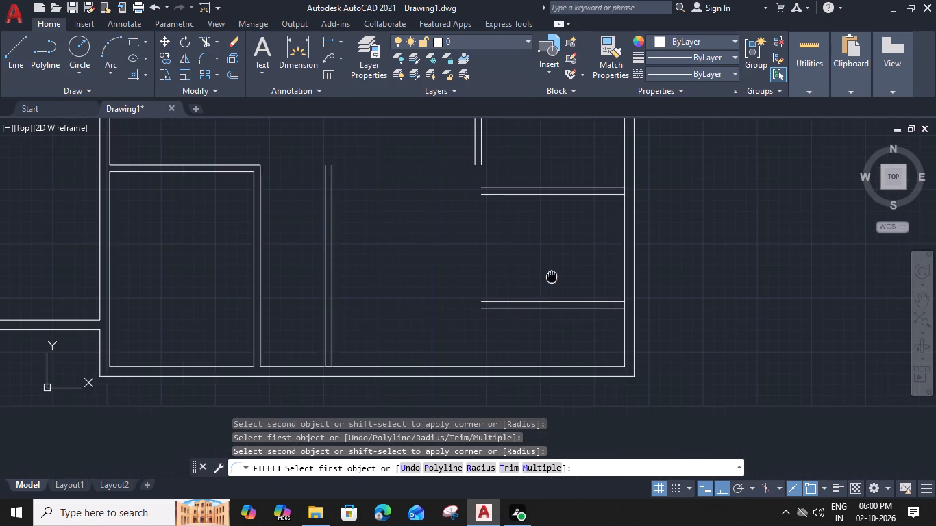
{"action": "middle_click_drag", "start_coordinate": [552, 275], "coordinate": [561, 284]}
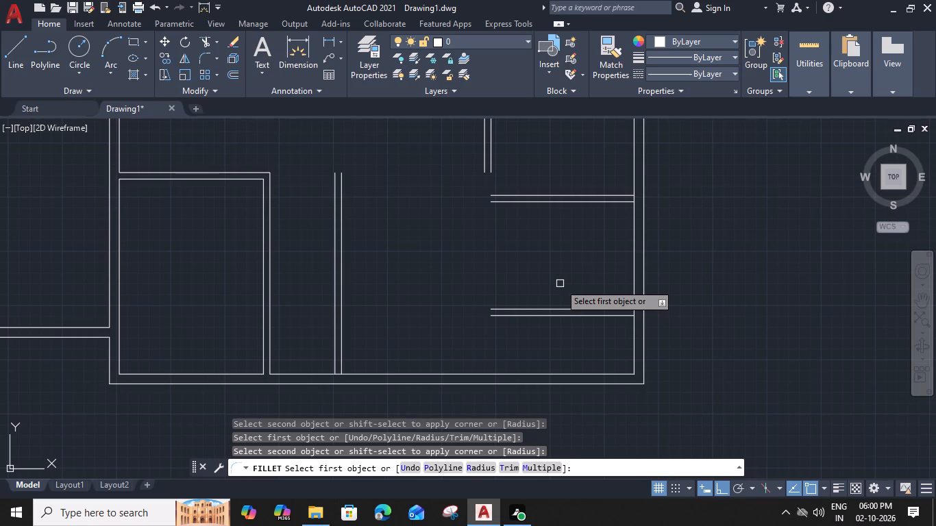
{"action": "key", "text": "Escape"}
Extend the eastern vertical partition south, its west line to the bottom wall and its east line through the upper new horizontal partition.
{"action": "type", "text": "ex"}
{"action": "key", "text": "space"}
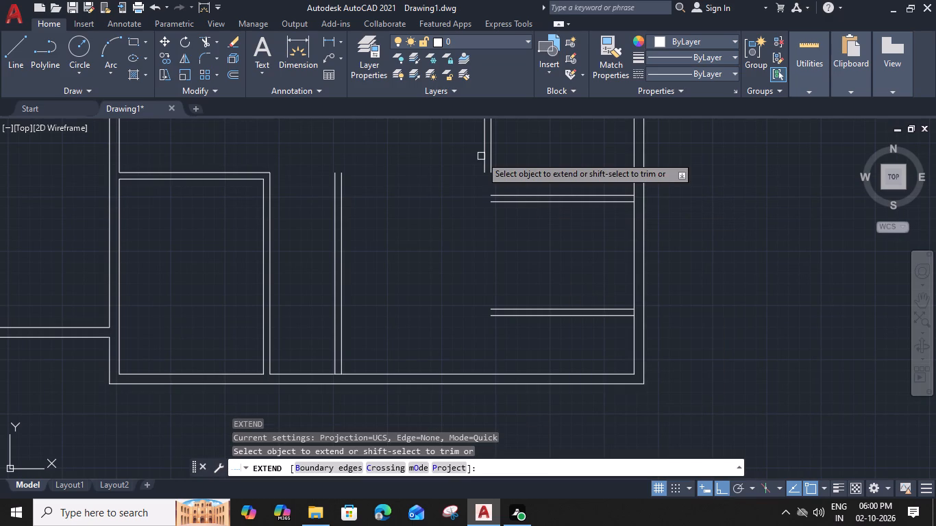
{"action": "left_click", "coordinate": [485, 159]}
{"action": "left_click", "coordinate": [491, 162]}
{"action": "left_click", "coordinate": [490, 173]}
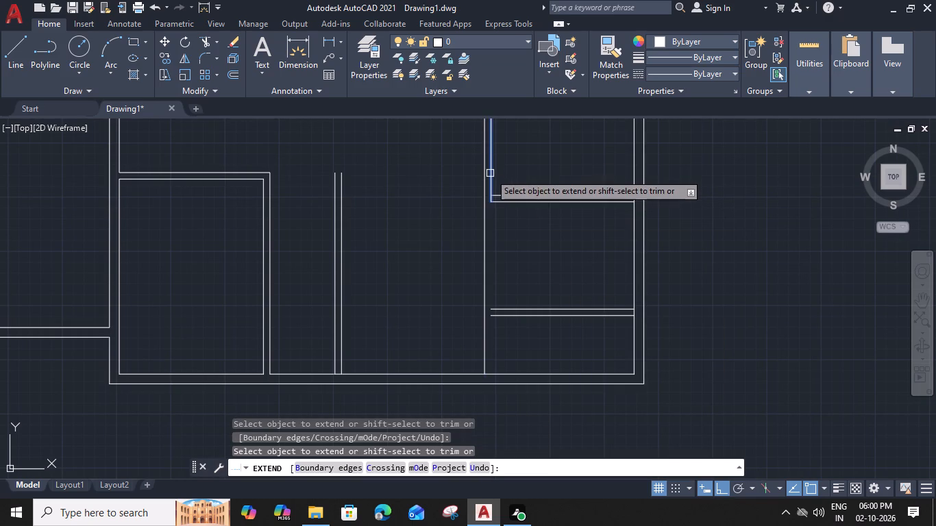
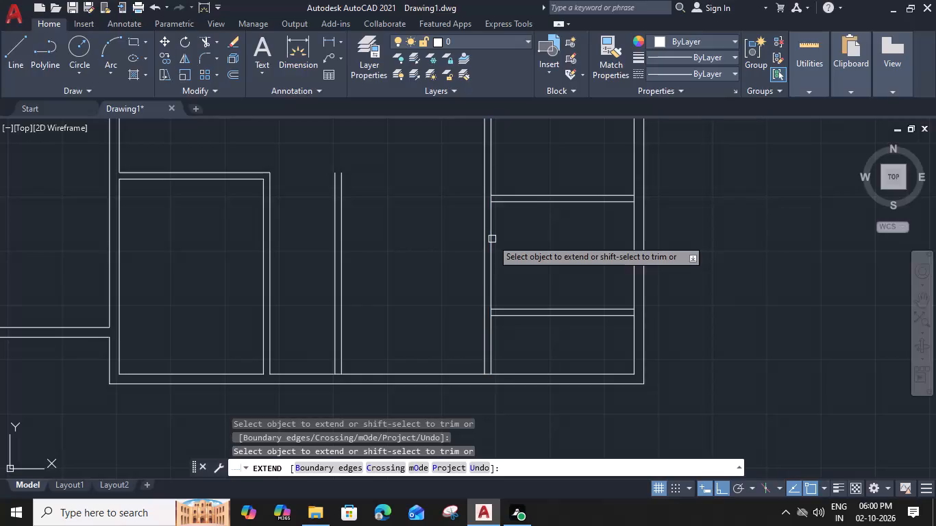
Trim the lines crossing the eastern vertical partition's junction with the bottom wall and both ends of the lower horizontal partition.
{"action": "scroll", "coordinate": [488, 377], "scroll_direction": "up", "scroll_amount": 1}
{"action": "left_click", "coordinate": [488, 375], "text": "shift"}
{"action": "scroll", "coordinate": [488, 375], "scroll_direction": "down", "scroll_amount": 1}
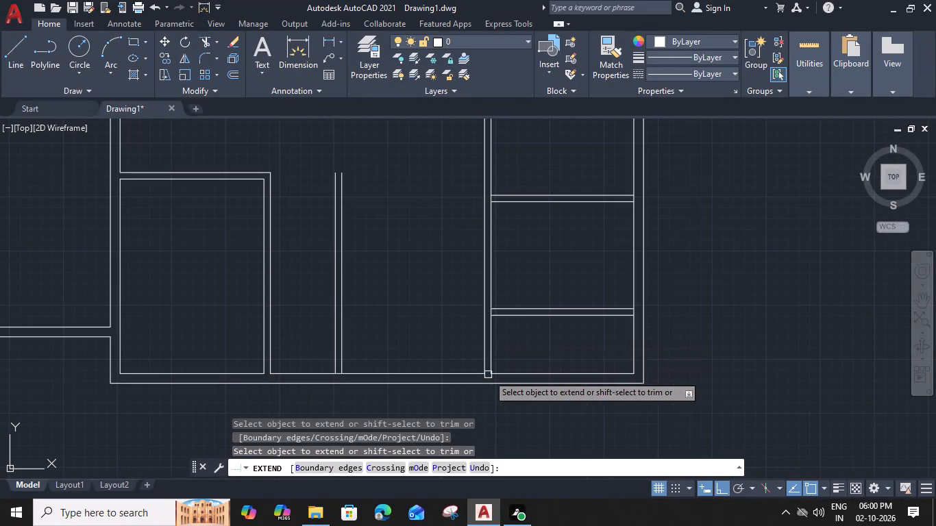
{"action": "scroll", "coordinate": [529, 315], "scroll_direction": "up", "scroll_amount": 2}
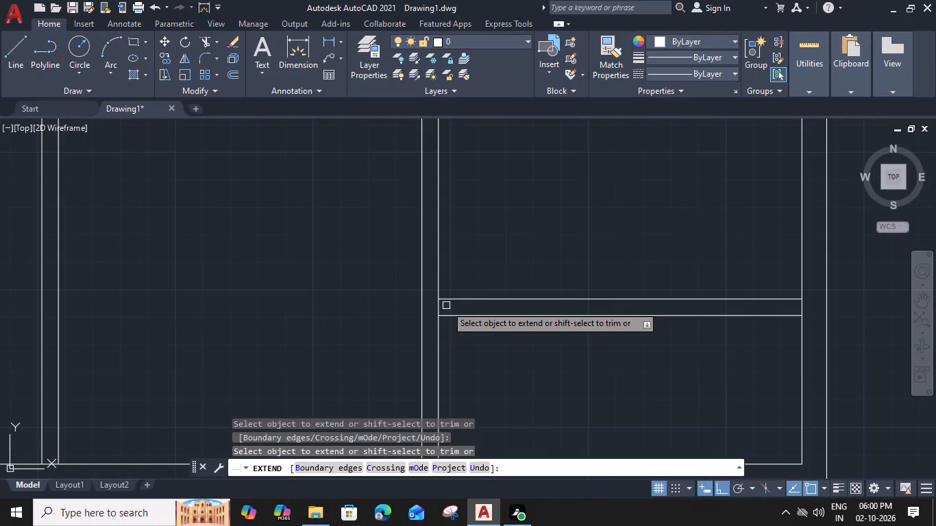
{"action": "left_click", "coordinate": [441, 307], "text": "shift"}
{"action": "left_click", "coordinate": [806, 308], "text": "shift"}
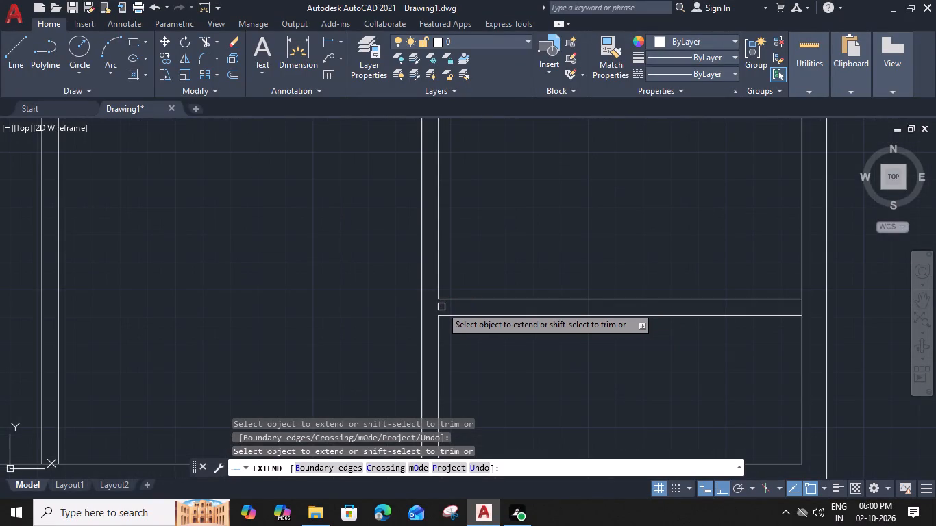
{"action": "scroll", "coordinate": [806, 308], "scroll_direction": "down", "scroll_amount": 2}
{"action": "scroll", "coordinate": [800, 308], "scroll_direction": "up", "scroll_amount": 2}
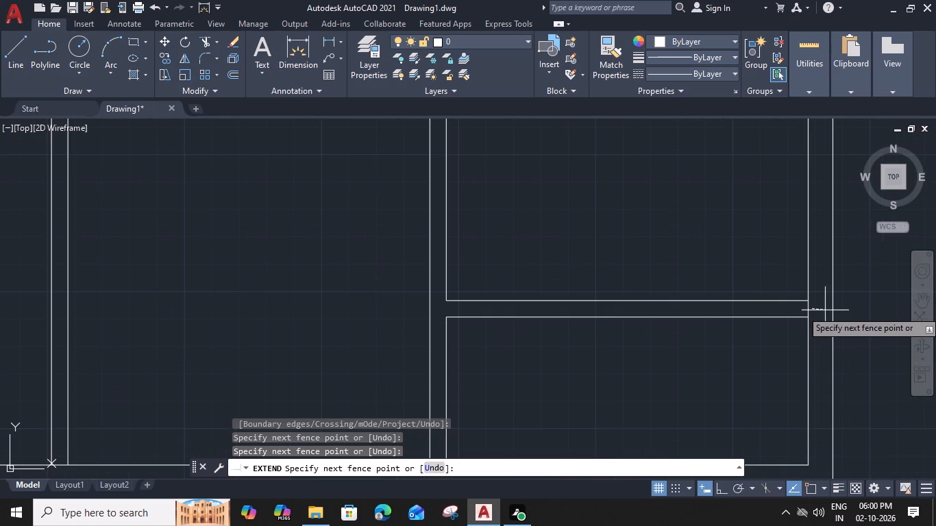
{"action": "left_click", "coordinate": [800, 310], "text": "shift"}
Trim the inner east wall line and the vertical partition line crossing the two ends of the upper horizontal partition.
{"action": "scroll", "coordinate": [800, 308], "scroll_direction": "down", "scroll_amount": 2}
{"action": "middle_click_drag", "start_coordinate": [783, 277], "coordinate": [785, 277]}
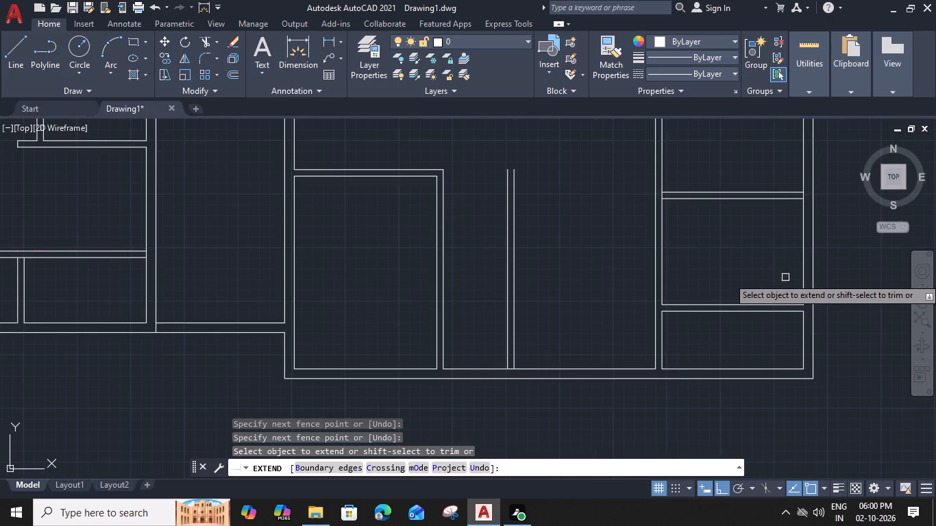
{"action": "middle_click_drag", "start_coordinate": [785, 277], "coordinate": [732, 358]}
{"action": "scroll", "coordinate": [737, 291], "scroll_direction": "up", "scroll_amount": 2}
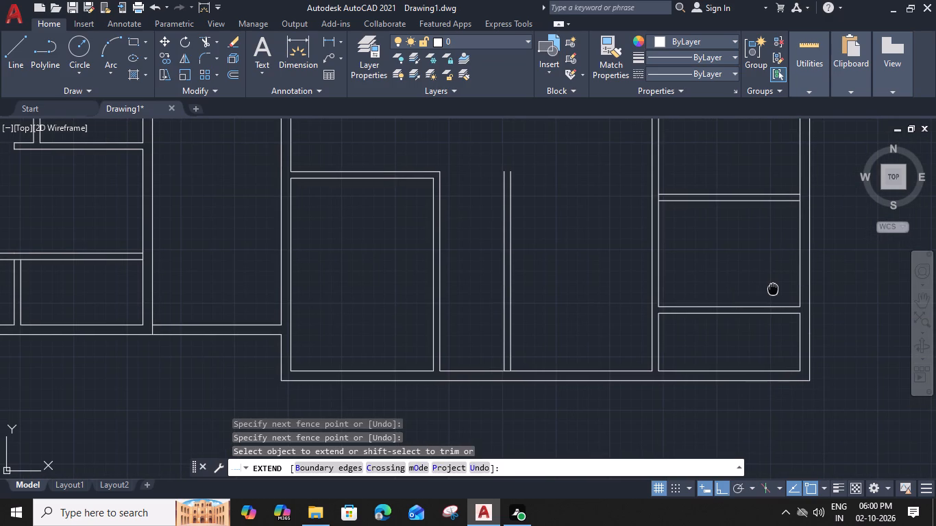
{"action": "left_click", "coordinate": [772, 251], "text": "shift"}
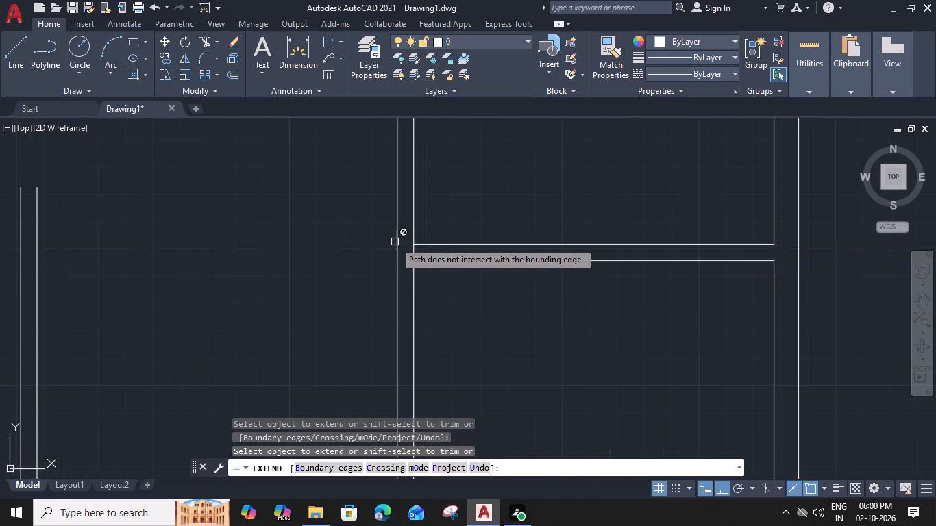
{"action": "left_click", "coordinate": [411, 251], "text": "shift"}
{"action": "scroll", "coordinate": [411, 251], "scroll_direction": "down", "scroll_amount": 2}
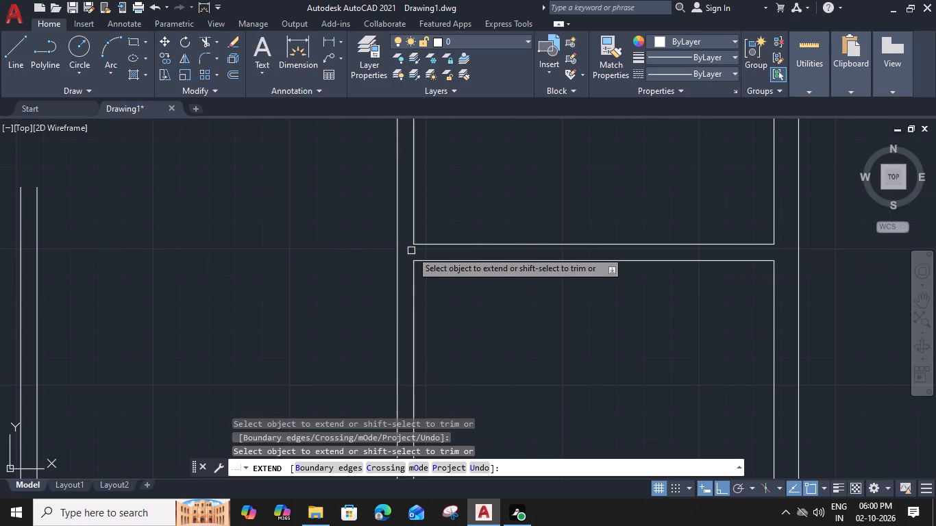
{"action": "middle_click_drag", "start_coordinate": [465, 232], "coordinate": [508, 329]}
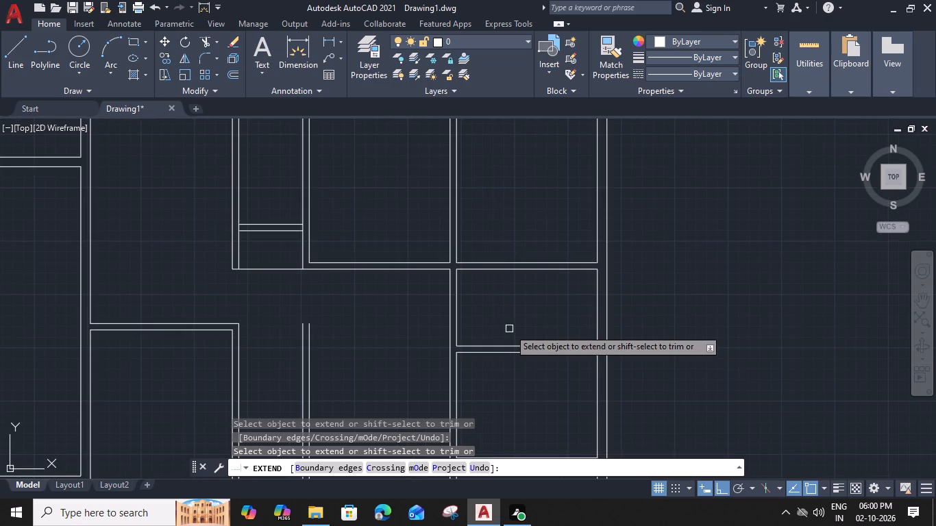
{"action": "key", "text": "Escape"}
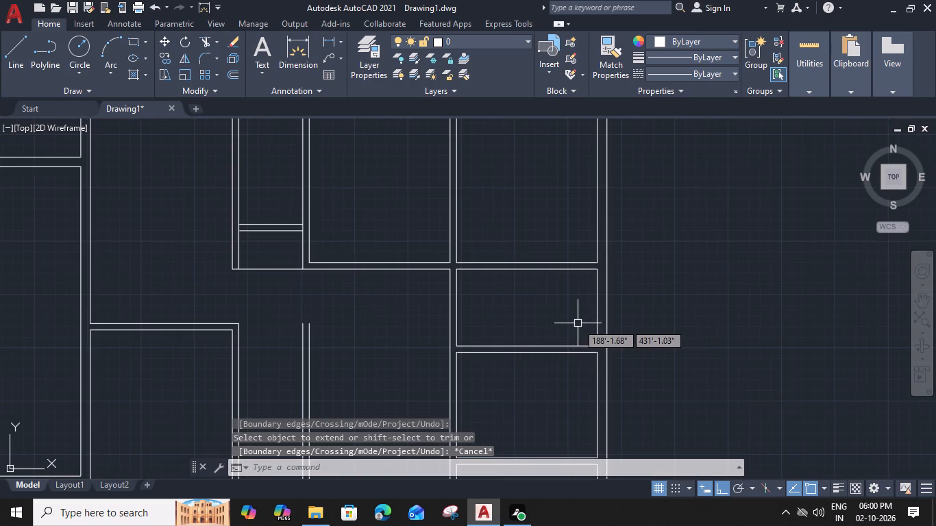
Offset the inner east wall line of the small room 7' west, and offset the copy 6" west to form a vertical partition.
{"action": "left_click", "coordinate": [596, 316]}
{"action": "type", "text": "o"}
{"action": "key", "text": "space"}
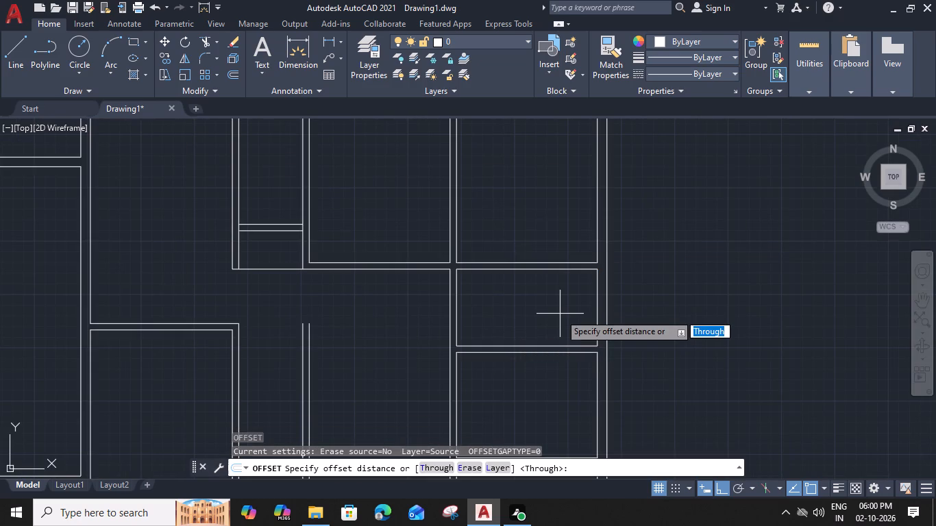
{"action": "type", "text": "7'"}
{"action": "key", "text": "space"}
{"action": "left_click", "coordinate": [557, 314]}
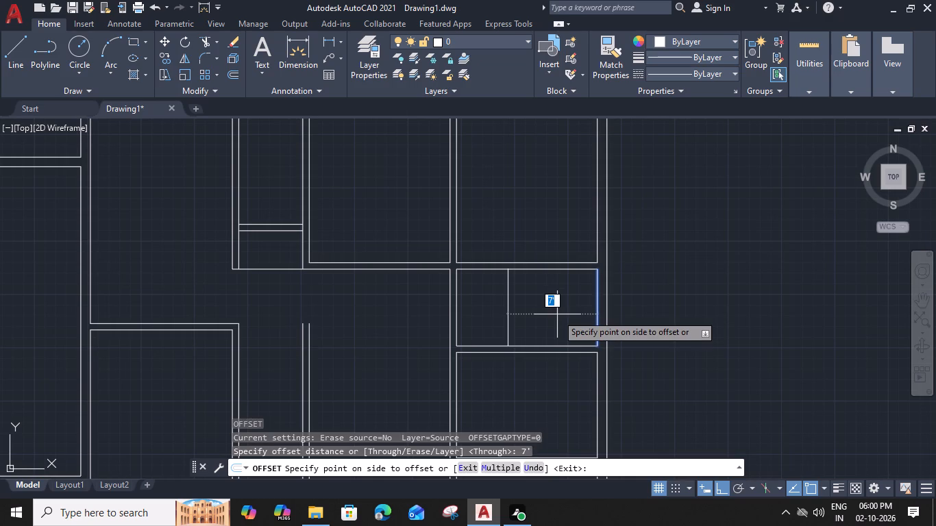
{"action": "left_click", "coordinate": [507, 304]}
{"action": "key", "text": "6"}
{"action": "key", "text": "shift+quotedbl"}
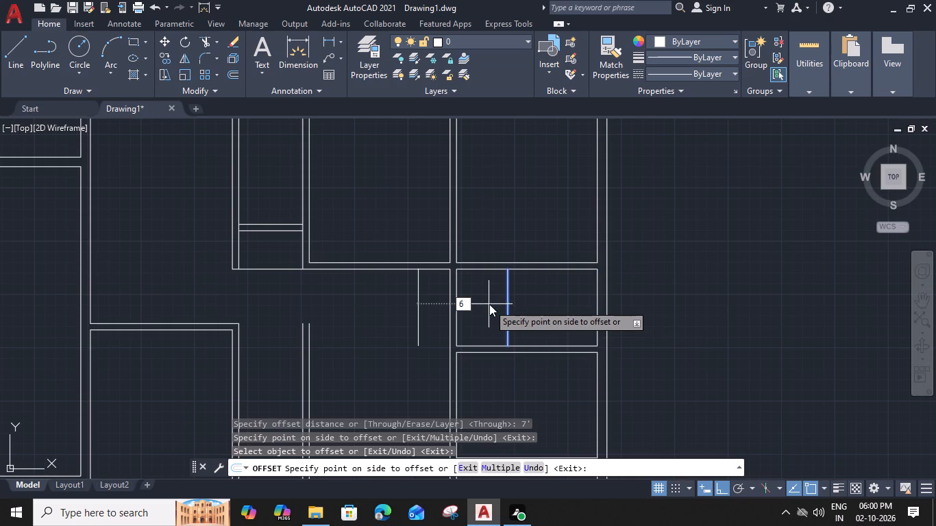
{"action": "key", "text": "Return"}
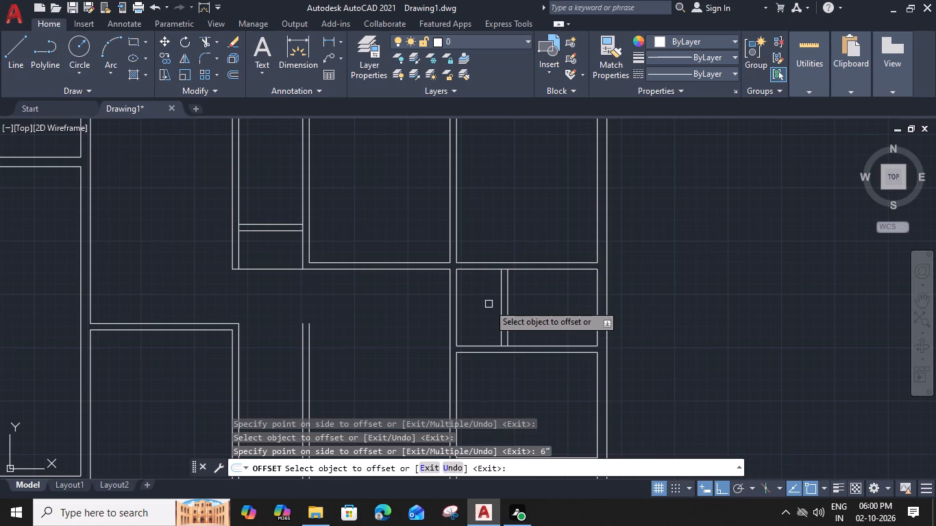
{"action": "key", "text": "Escape"}
Extend the new partition's west line and the eastern vertical partition's east line through the horizontal partitions to their north and south.
{"action": "type", "text": "ex"}
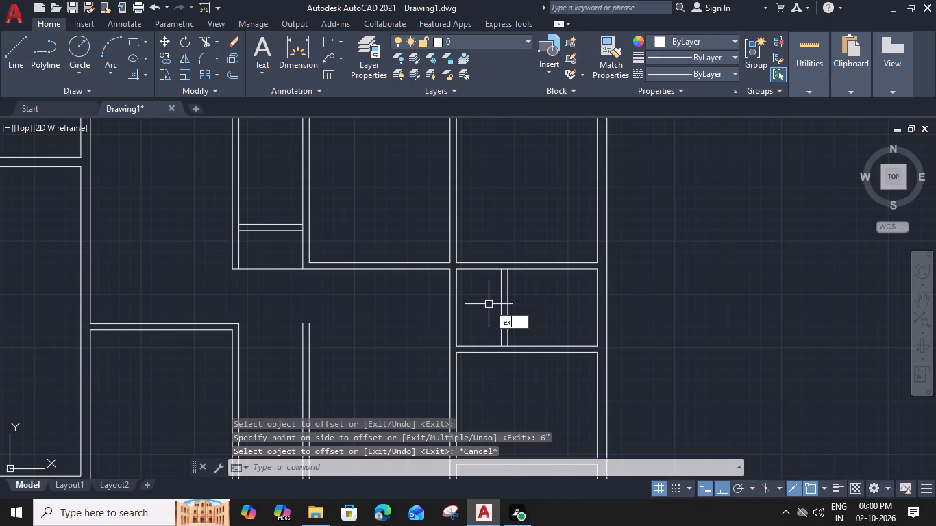
{"action": "key", "text": "space"}
{"action": "left_click", "coordinate": [498, 304]}
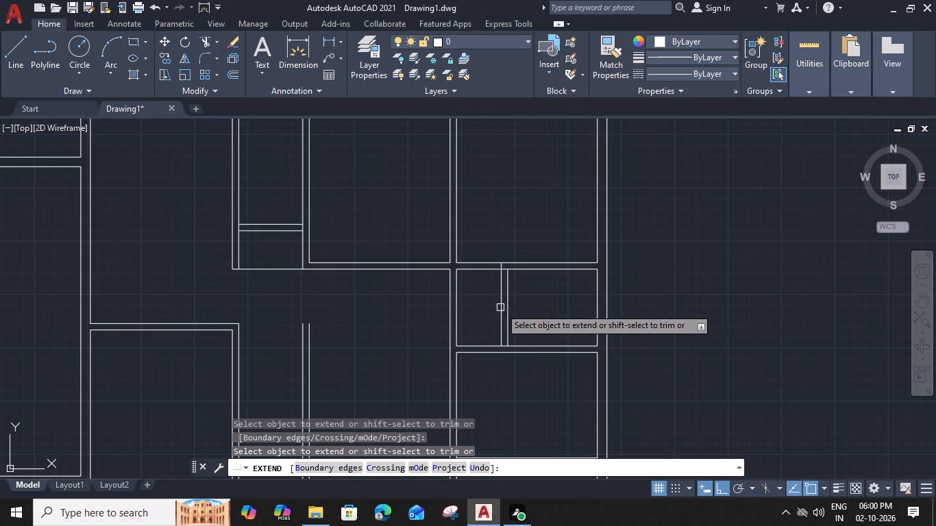
{"action": "left_click", "coordinate": [502, 310]}
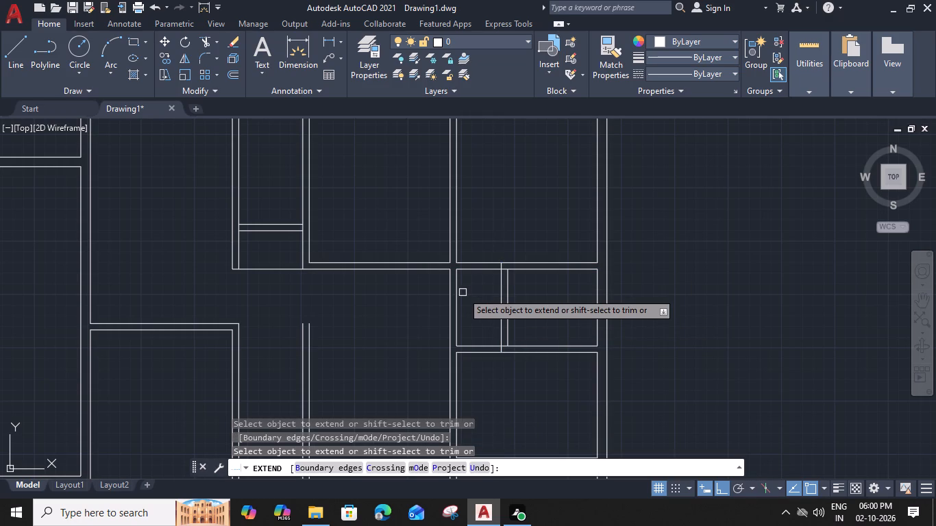
{"action": "left_click", "coordinate": [458, 291]}
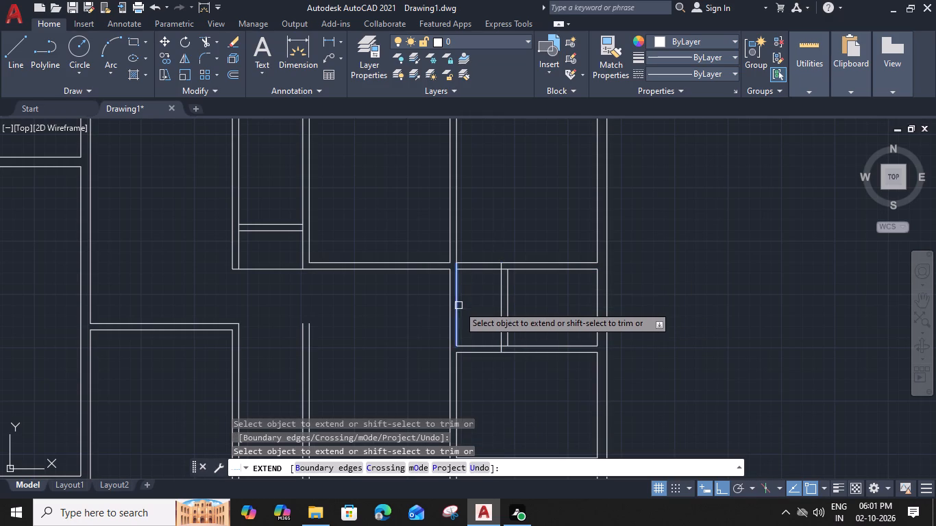
{"action": "left_click", "coordinate": [458, 305]}
Trim away the east room's south partition between the two vertical partitions, and clean the stubs and crossing lines at the new partition's ends.
{"action": "left_click", "coordinate": [477, 257]}
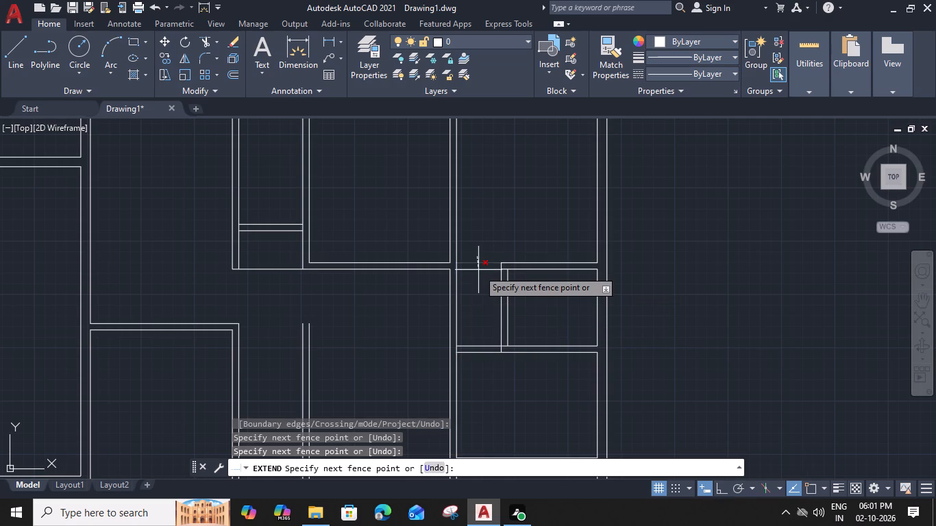
{"action": "left_click", "coordinate": [478, 270], "text": "shift"}
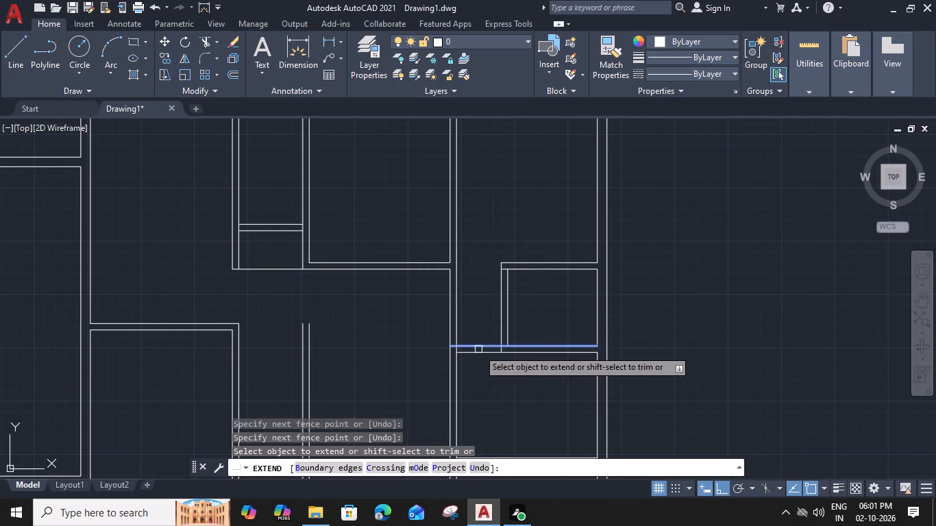
{"action": "scroll", "coordinate": [458, 351], "scroll_direction": "up", "scroll_amount": 2}
{"action": "left_click", "coordinate": [452, 351], "text": "shift"}
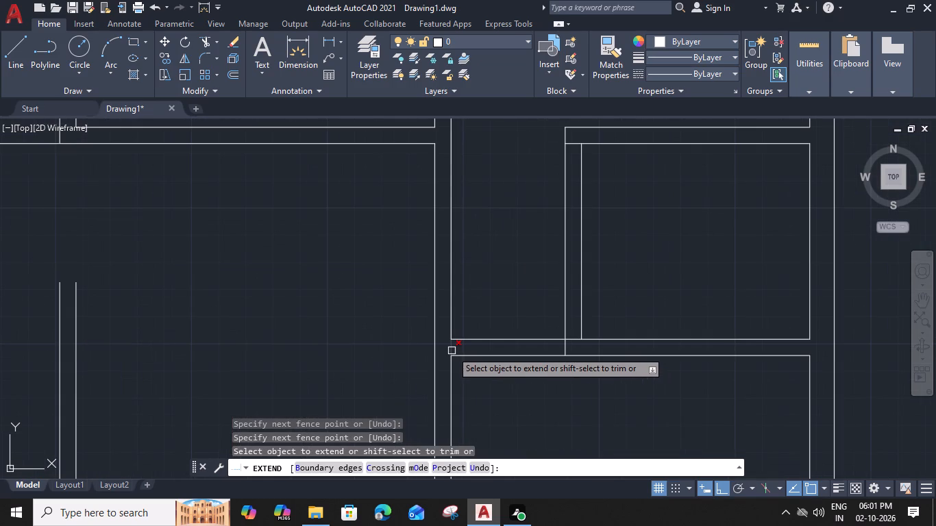
{"action": "left_click", "coordinate": [565, 349], "text": "shift"}
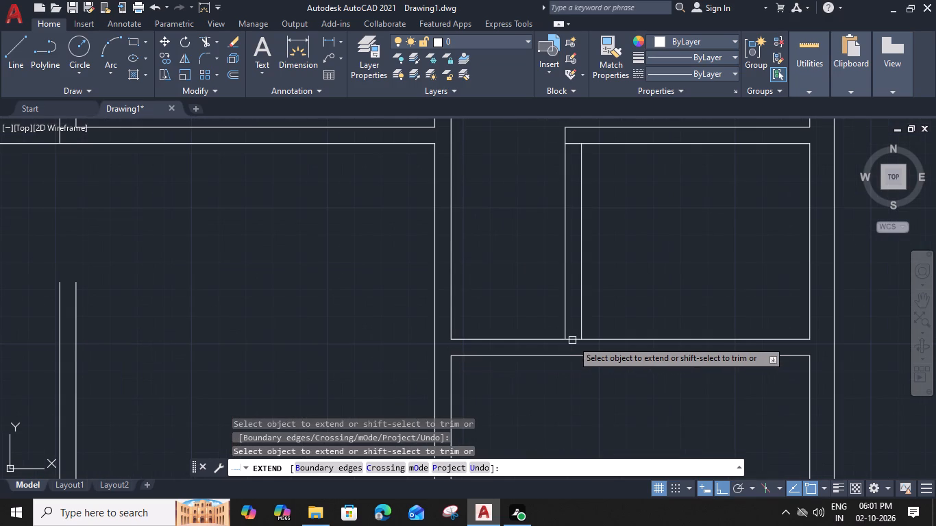
{"action": "left_click", "coordinate": [573, 340], "text": "shift"}
{"action": "scroll", "coordinate": [539, 276], "scroll_direction": "down", "scroll_amount": 1}
{"action": "middle_click_drag", "start_coordinate": [532, 279], "coordinate": [541, 305]}
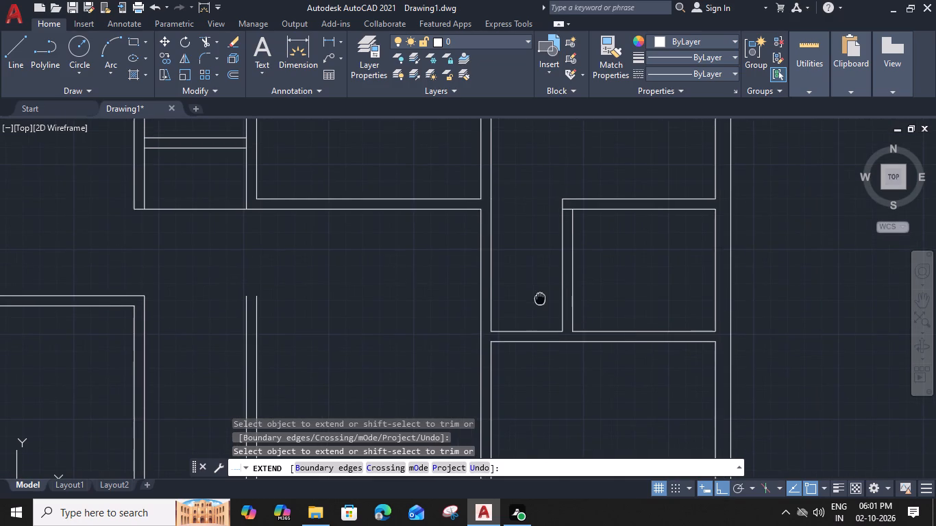
{"action": "middle_click_drag", "start_coordinate": [541, 305], "coordinate": [545, 340]}
{"action": "scroll", "coordinate": [561, 260], "scroll_direction": "up", "scroll_amount": 2}
{"action": "left_click", "coordinate": [595, 247], "text": "shift"}
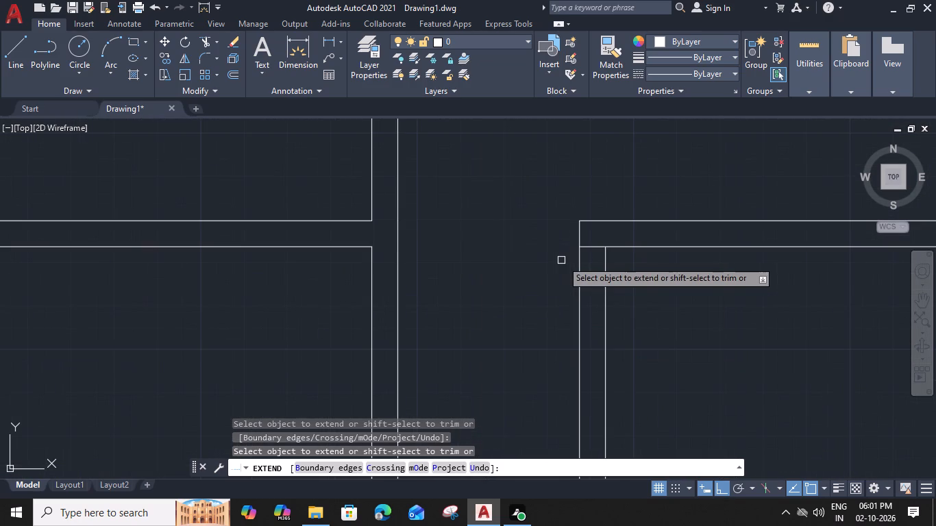
{"action": "scroll", "coordinate": [593, 253], "scroll_direction": "down", "scroll_amount": 2}
{"action": "scroll", "coordinate": [548, 328], "scroll_direction": "down", "scroll_amount": 1}
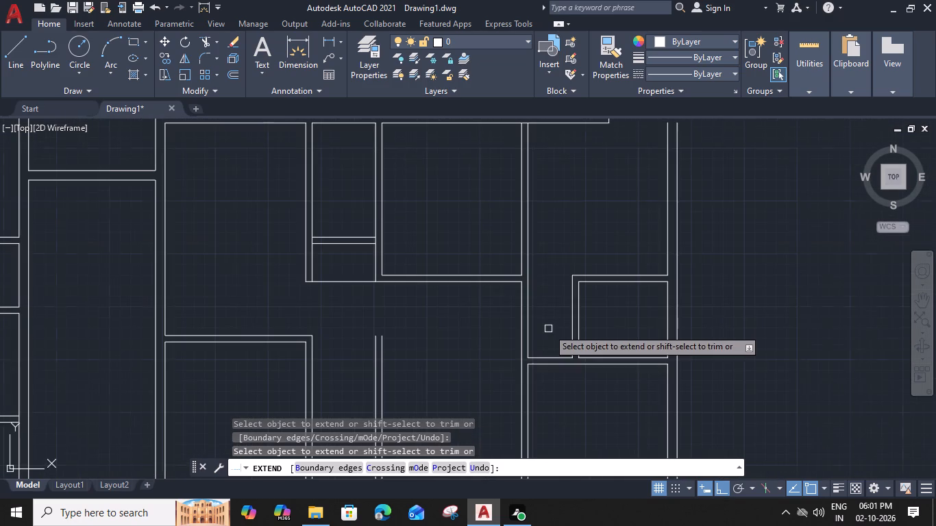
{"action": "middle_click_drag", "start_coordinate": [547, 329], "coordinate": [552, 283]}
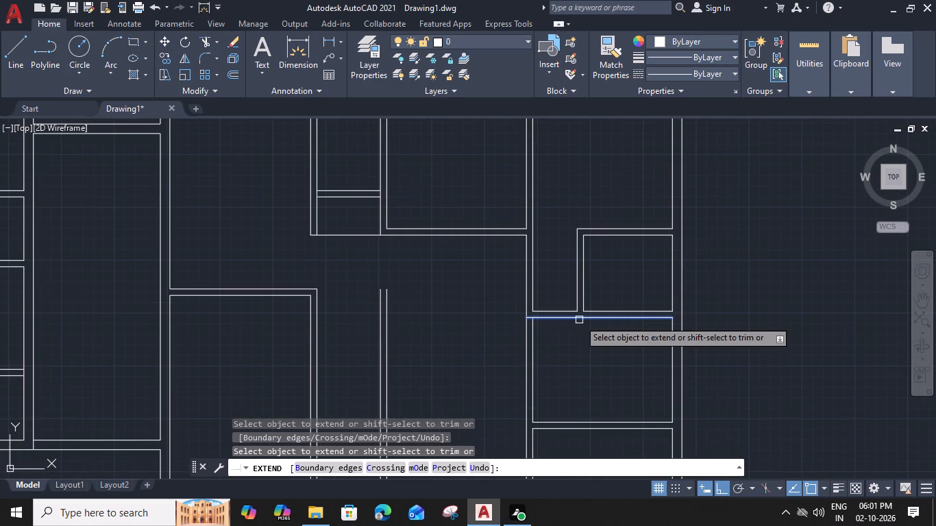
{"action": "key", "text": "Escape"}
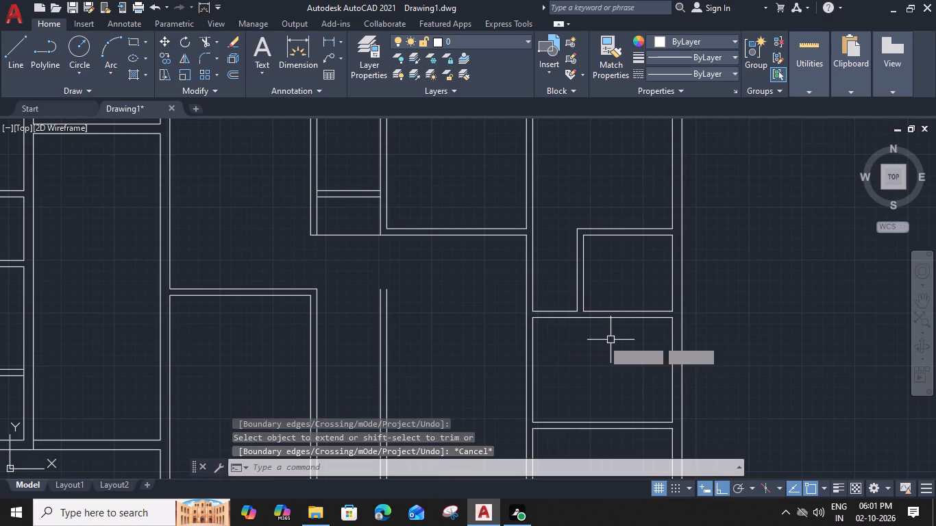
Trim the inner bottom wall line between the two lines of the middle vertical partition.
{"action": "scroll", "coordinate": [550, 354], "scroll_direction": "down", "scroll_amount": 1}
{"action": "middle_click_drag", "start_coordinate": [513, 361], "coordinate": [526, 348]}
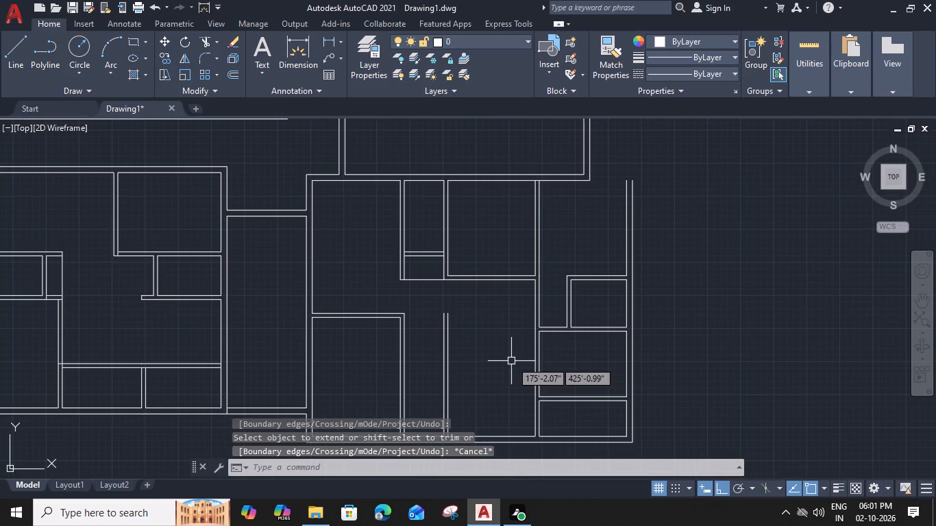
{"action": "middle_click_drag", "start_coordinate": [526, 348], "coordinate": [600, 291]}
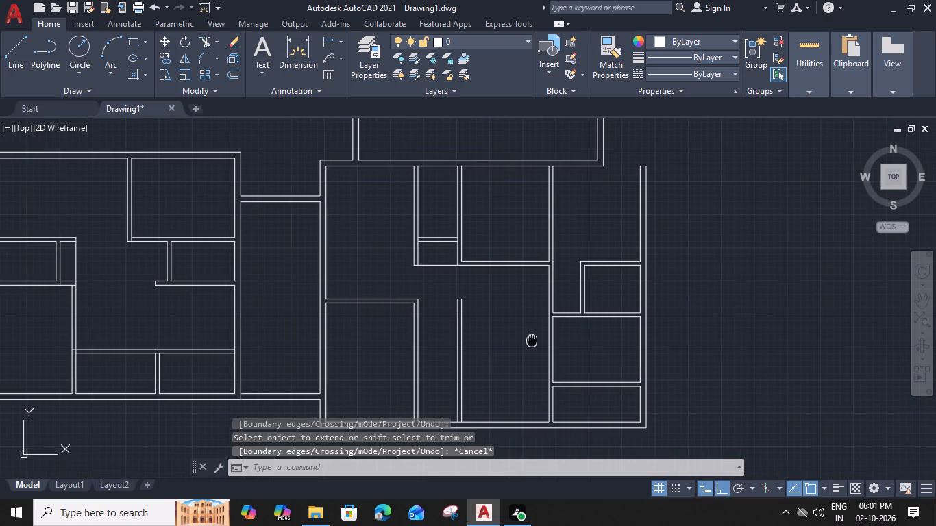
{"action": "left_click", "coordinate": [519, 366]}
{"action": "key", "text": "Escape"}
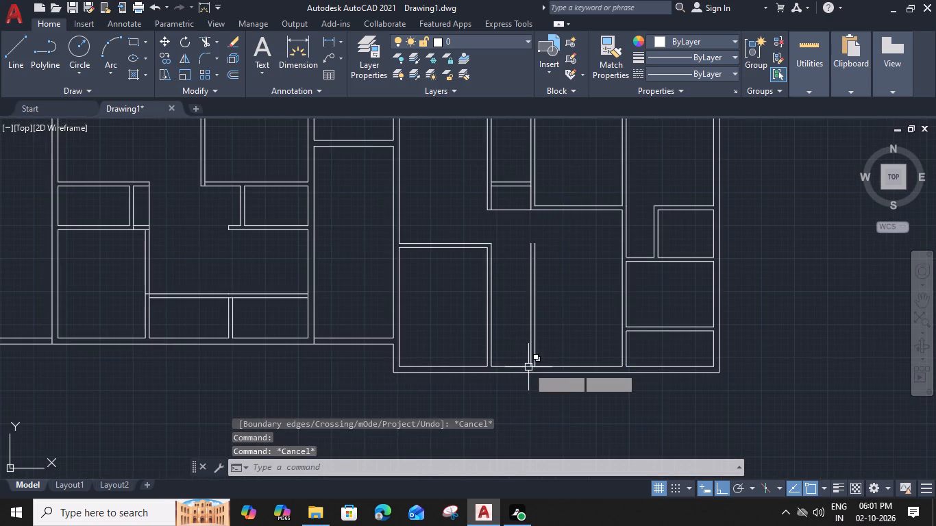
{"action": "type", "text": "tr"}
{"action": "key", "text": "space"}
{"action": "scroll", "coordinate": [528, 367], "scroll_direction": "up", "scroll_amount": 2}
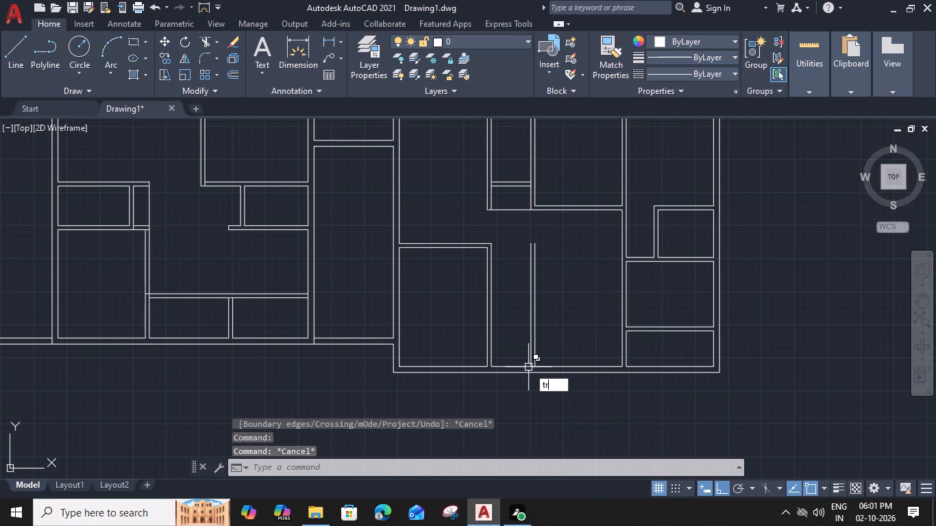
{"action": "left_click", "coordinate": [539, 367]}
{"action": "key", "text": "Escape"}
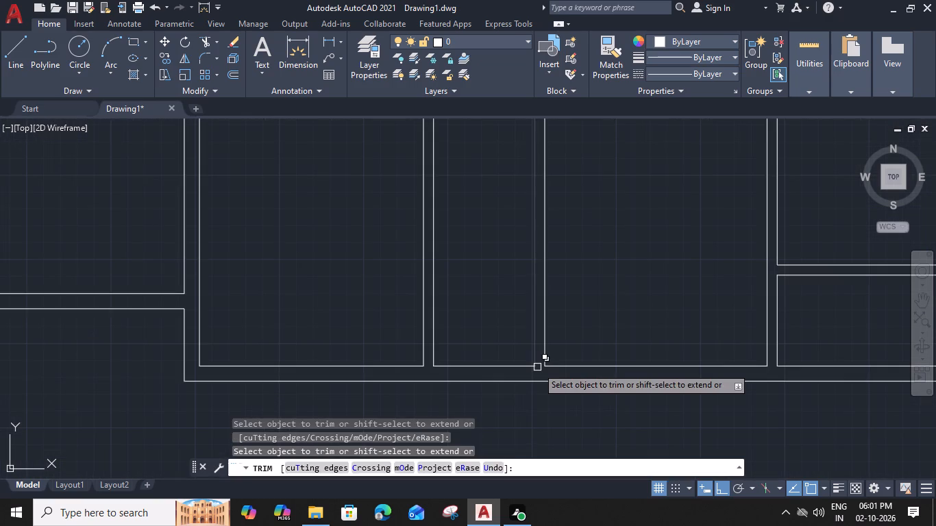
Offset the inner south wall line of the room east of the middle vertical partition 5'1" north, and offset the copy 9" south.
{"action": "left_click", "coordinate": [584, 364]}
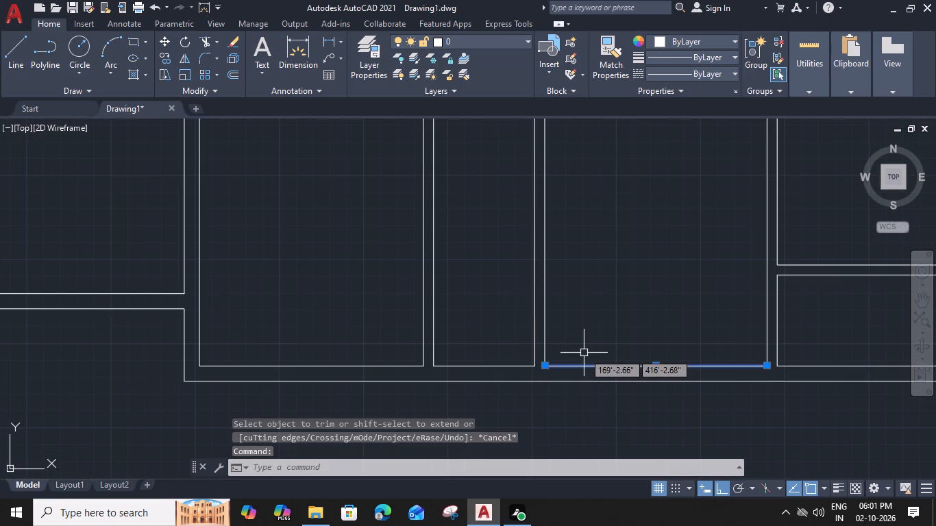
{"action": "type", "text": "o"}
{"action": "key", "text": "space"}
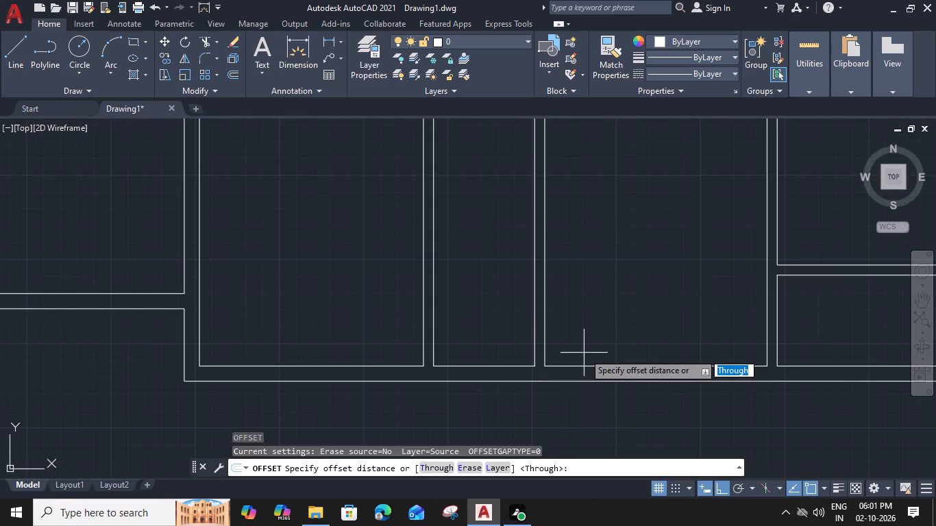
{"action": "type", "text": "5'1"}
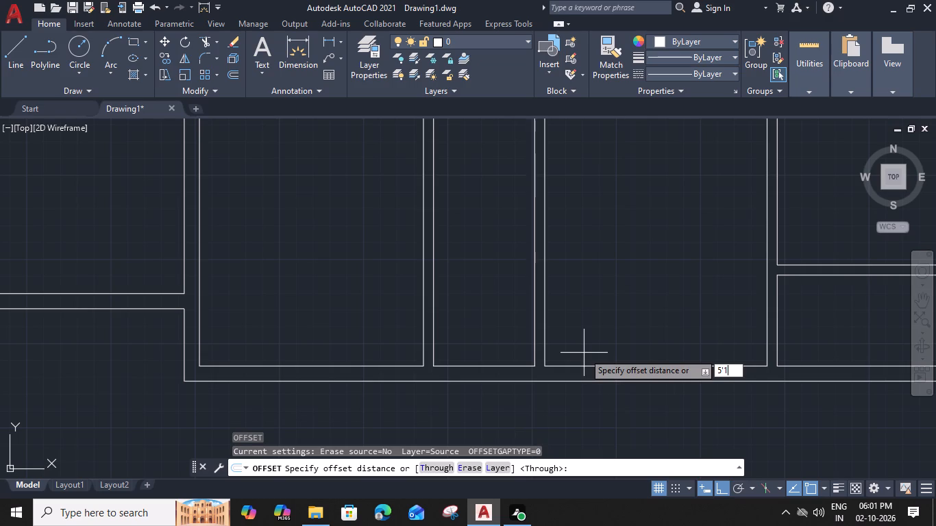
{"action": "key", "text": "shift+quotedbl"}
{"action": "key", "text": "Return"}
{"action": "left_click", "coordinate": [591, 339]}
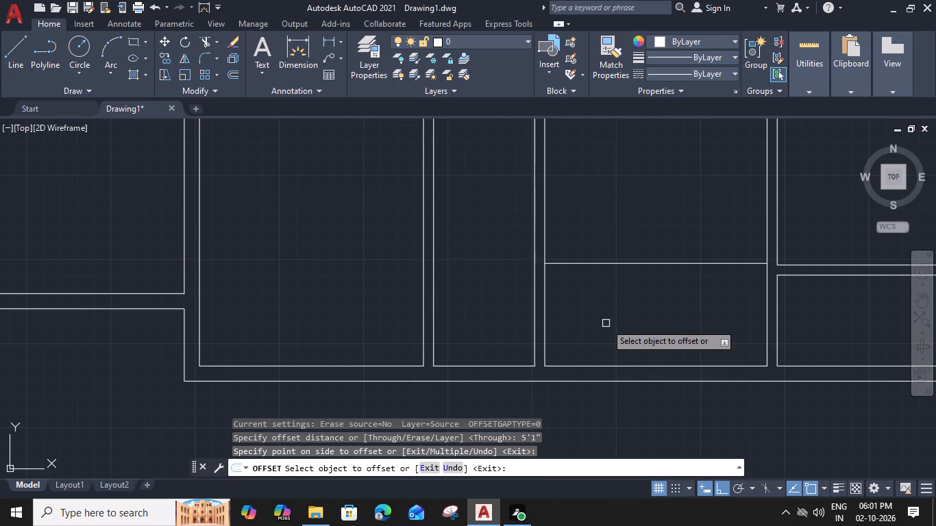
{"action": "middle_click_drag", "start_coordinate": [606, 323], "coordinate": [558, 354]}
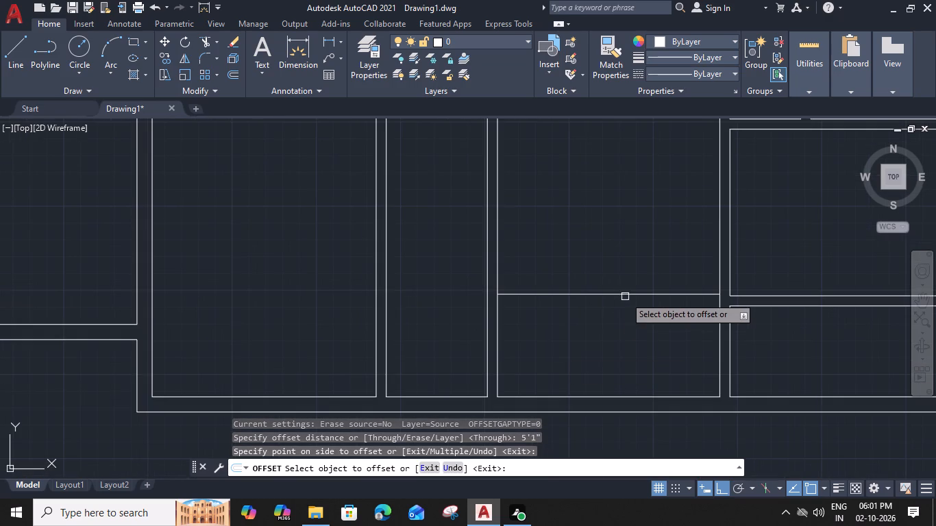
{"action": "left_click", "coordinate": [625, 297]}
{"action": "key", "text": "9"}
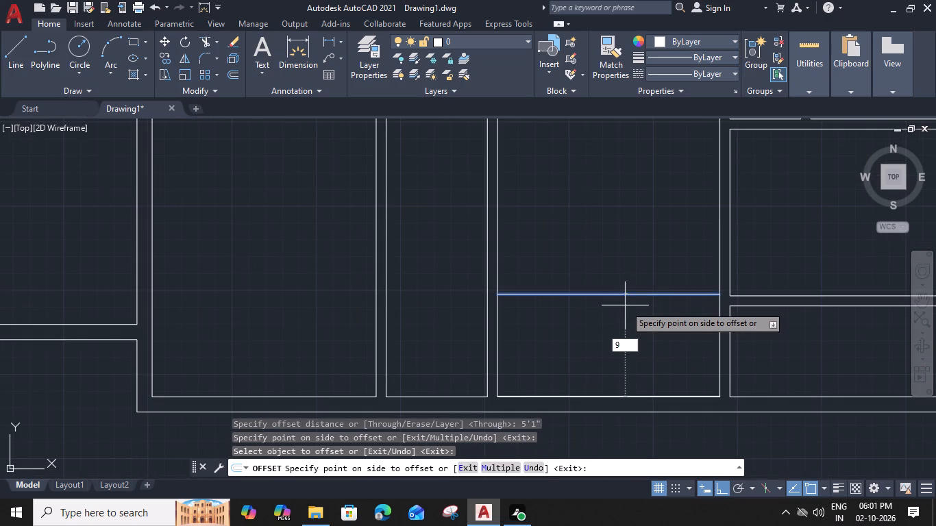
{"action": "key", "text": "shift+quotedbl"}
{"action": "key", "text": "Return"}
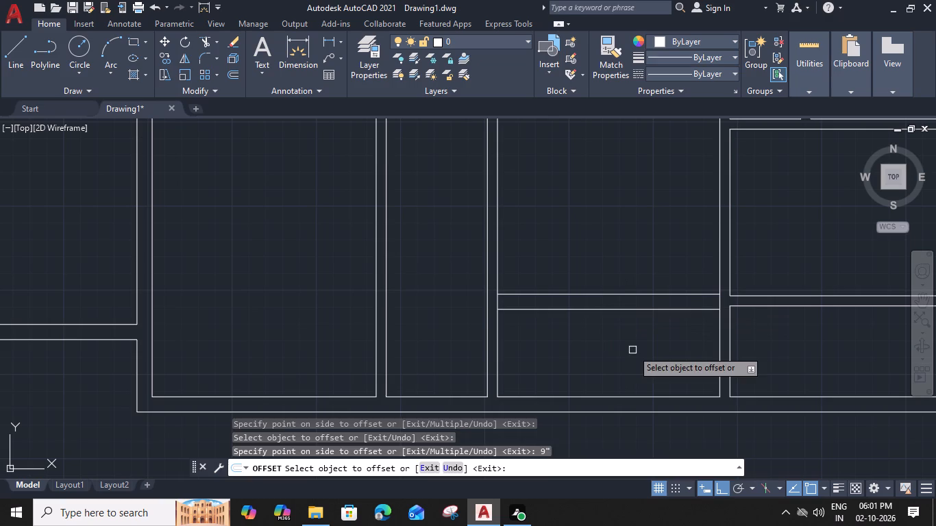
{"action": "key", "text": "Escape"}
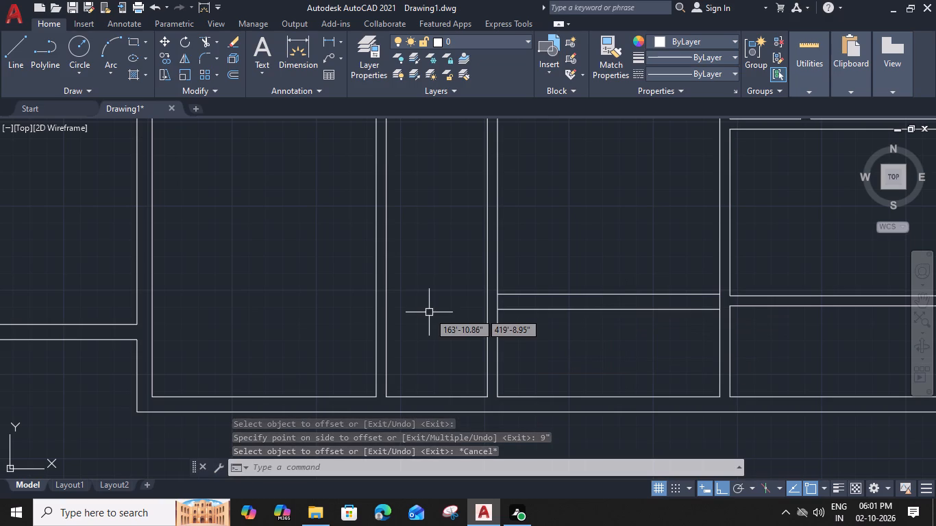
Offset the inner south wall line of the adjacent narrow room 9' north, and offset the copy 6" north to form a partition.
{"action": "middle_click_drag", "start_coordinate": [429, 312], "coordinate": [447, 311]}
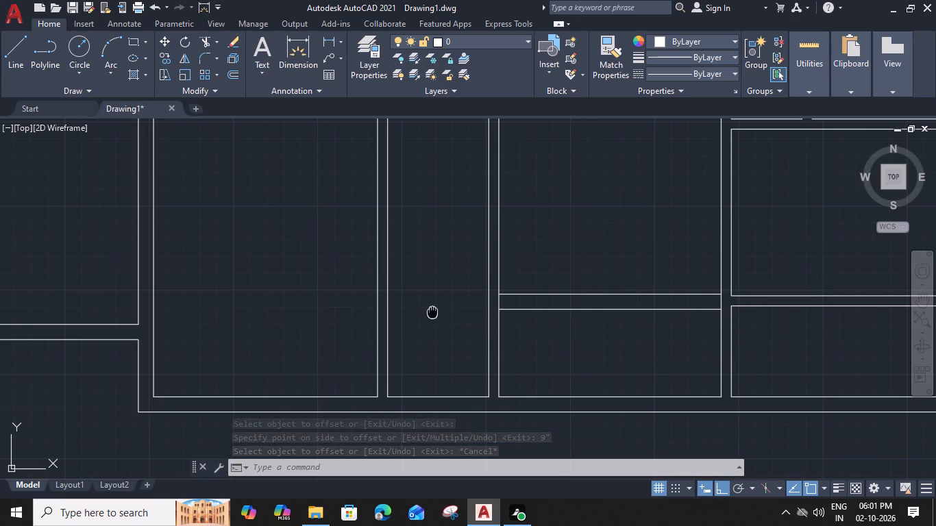
{"action": "left_click", "coordinate": [463, 395]}
{"action": "type", "text": "o"}
{"action": "key", "text": "space"}
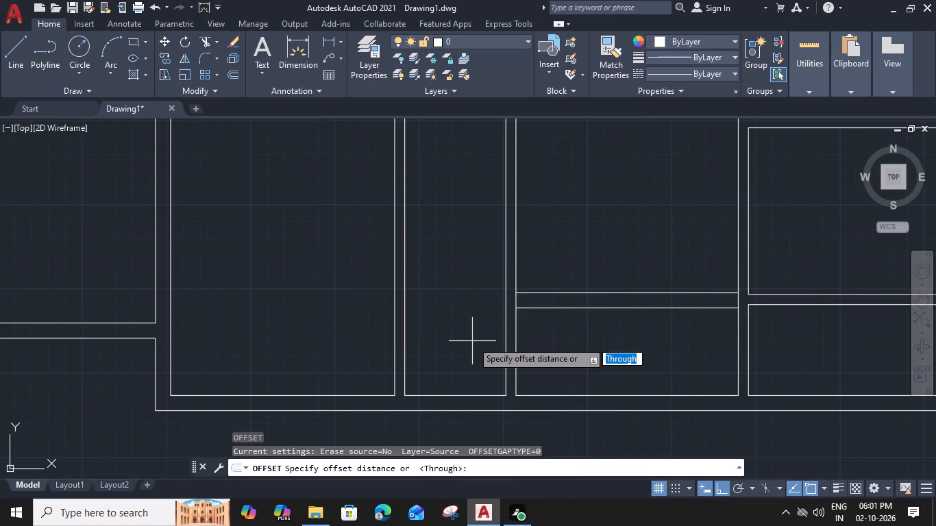
{"action": "type", "text": "9'"}
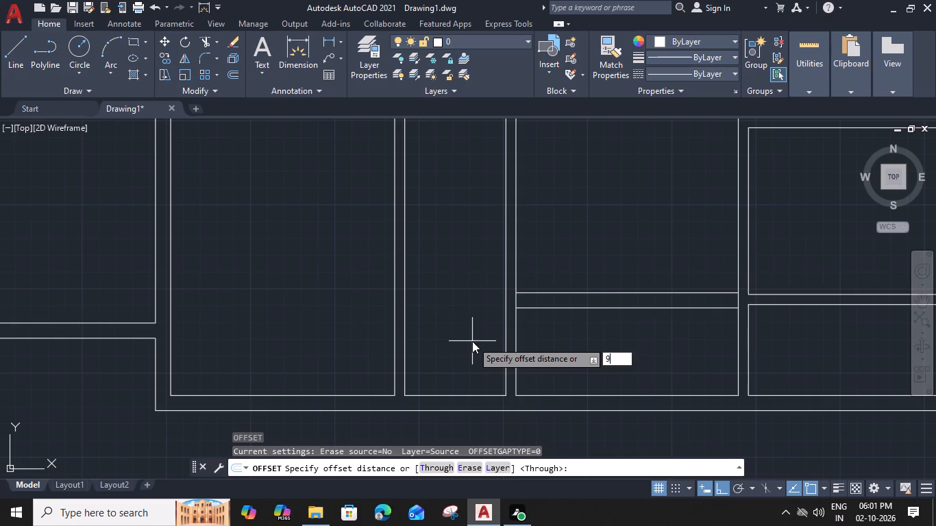
{"action": "key", "text": "space"}
{"action": "left_click", "coordinate": [472, 341]}
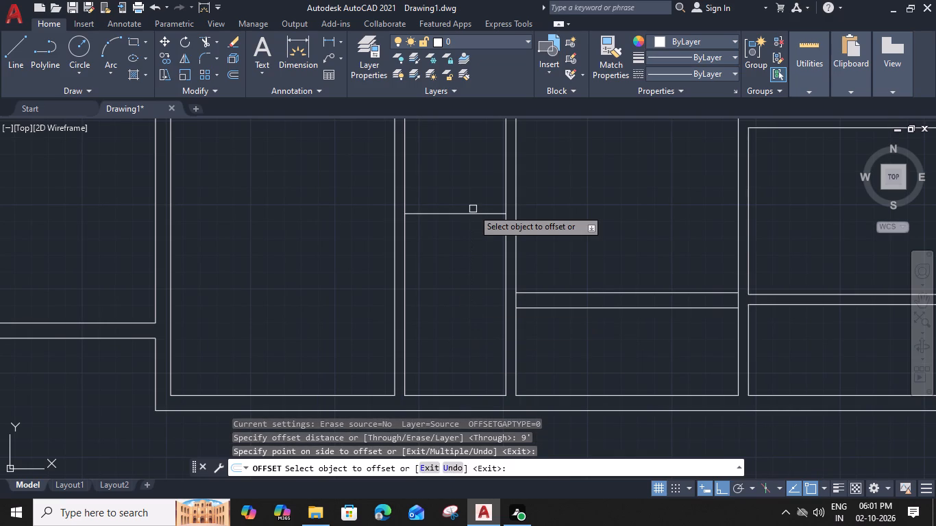
{"action": "left_click", "coordinate": [473, 213]}
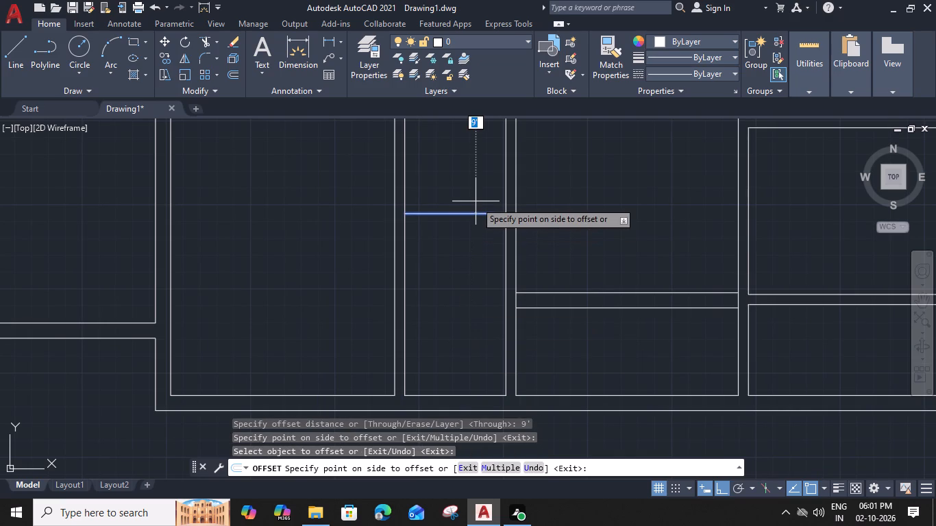
{"action": "type", "text": "6\""}
{"action": "key", "text": "Return"}
{"action": "key", "text": "Escape"}
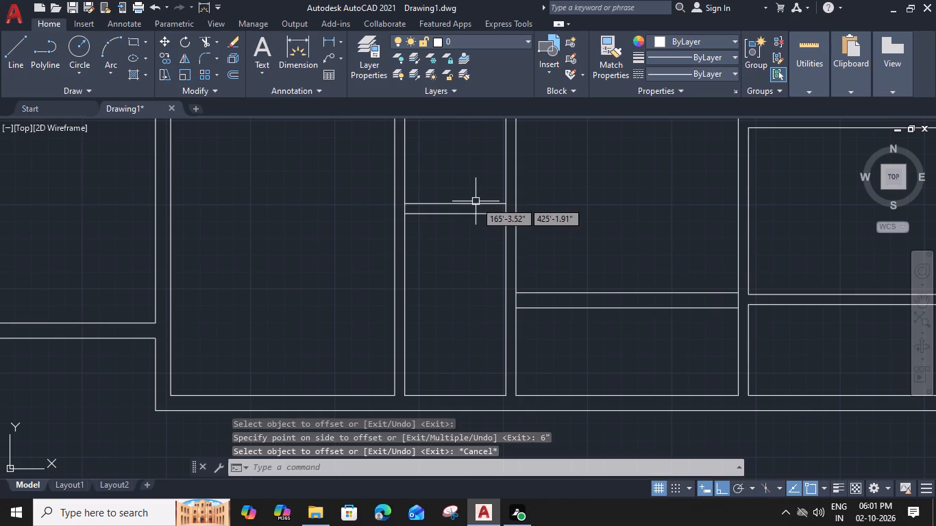
Extend the narrow room's new north partition line to the far lines of the vertical partitions on both sides.
{"action": "type", "text": "ex"}
{"action": "key", "text": "space"}
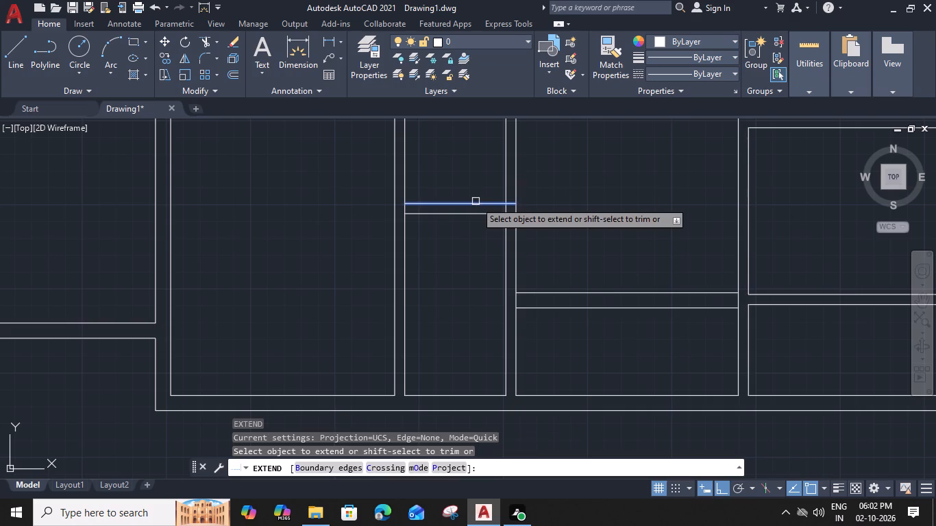
{"action": "left_click", "coordinate": [476, 201]}
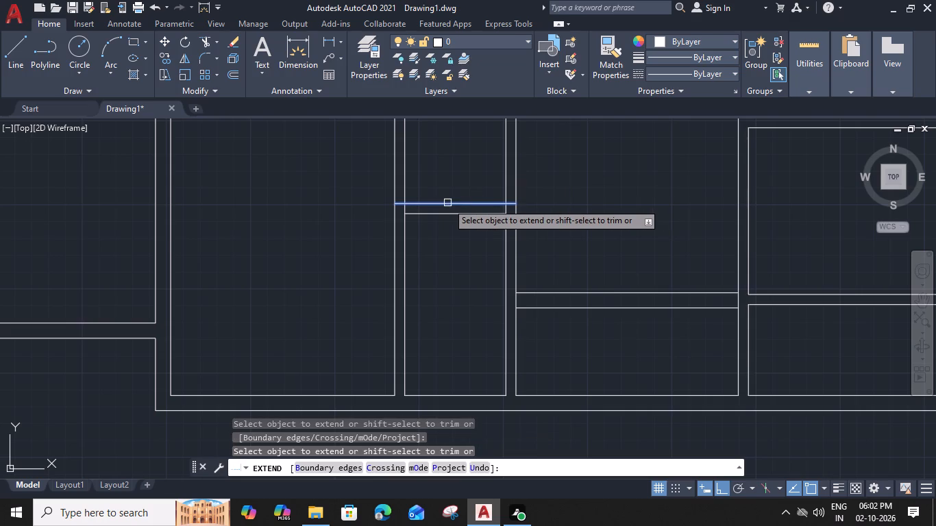
{"action": "left_click", "coordinate": [447, 203]}
Trim the middle vertical partition north of the narrow room's new partition, and clean the stubs at both of its corners.
{"action": "middle_click_drag", "start_coordinate": [447, 203], "coordinate": [457, 334]}
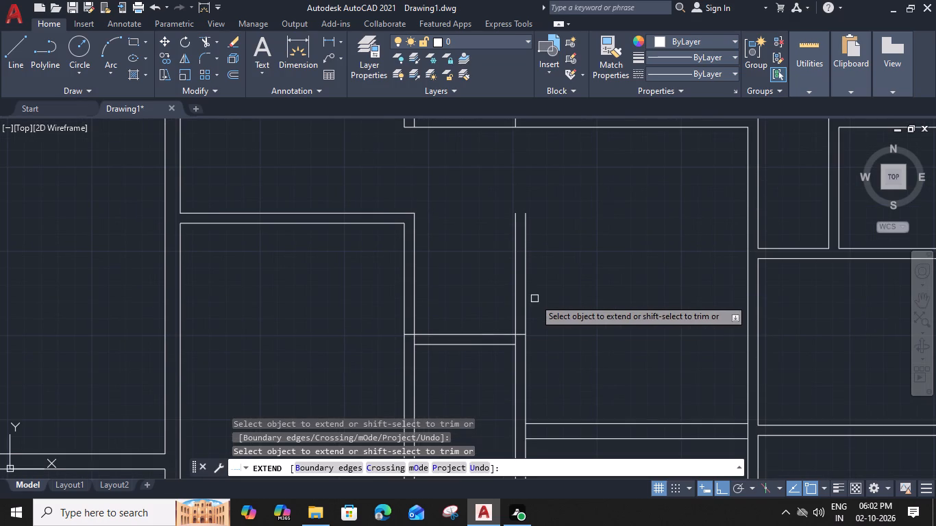
{"action": "left_click", "coordinate": [524, 295], "text": "shift"}
{"action": "left_click", "coordinate": [513, 297], "text": "shift"}
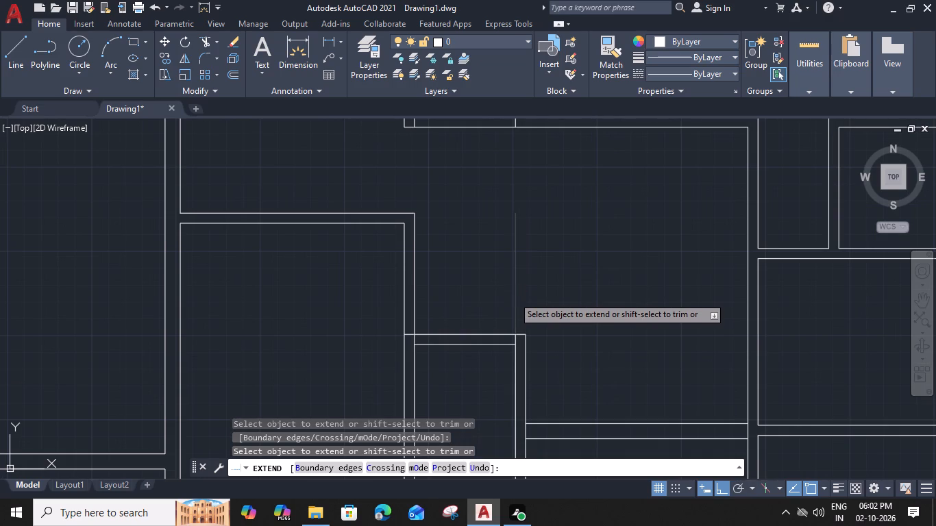
{"action": "scroll", "coordinate": [508, 348], "scroll_direction": "up", "scroll_amount": 2, "text": "shift"}
{"action": "left_click", "coordinate": [526, 328], "text": "shift"}
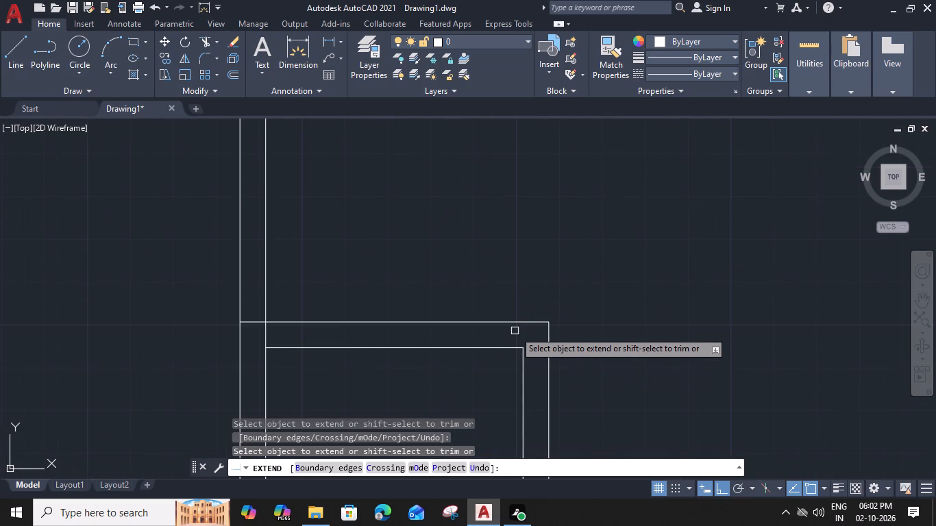
{"action": "scroll", "coordinate": [489, 339], "scroll_direction": "down", "scroll_amount": 1}
{"action": "scroll", "coordinate": [347, 331], "scroll_direction": "up", "scroll_amount": 2}
{"action": "left_click", "coordinate": [332, 325], "text": "shift"}
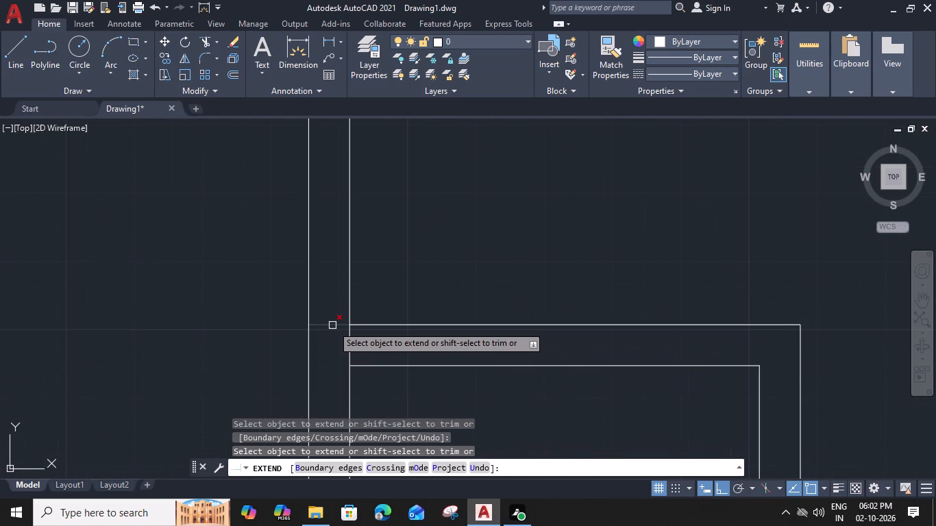
{"action": "left_click", "coordinate": [349, 340], "text": "shift"}
{"action": "scroll", "coordinate": [353, 337], "scroll_direction": "down", "scroll_amount": 3}
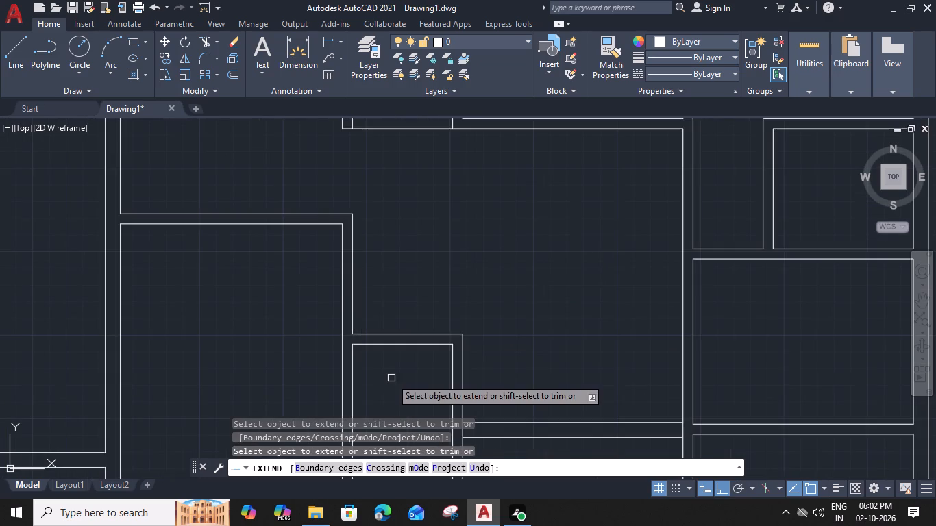
{"action": "key", "text": "Escape"}
Fillet the southeast unit's two north wall lines to its east wall lines at zero radius, using the Multiple option.
{"action": "scroll", "coordinate": [391, 378], "scroll_direction": "down", "scroll_amount": 2}
{"action": "middle_click_drag", "start_coordinate": [430, 345], "coordinate": [516, 289]}
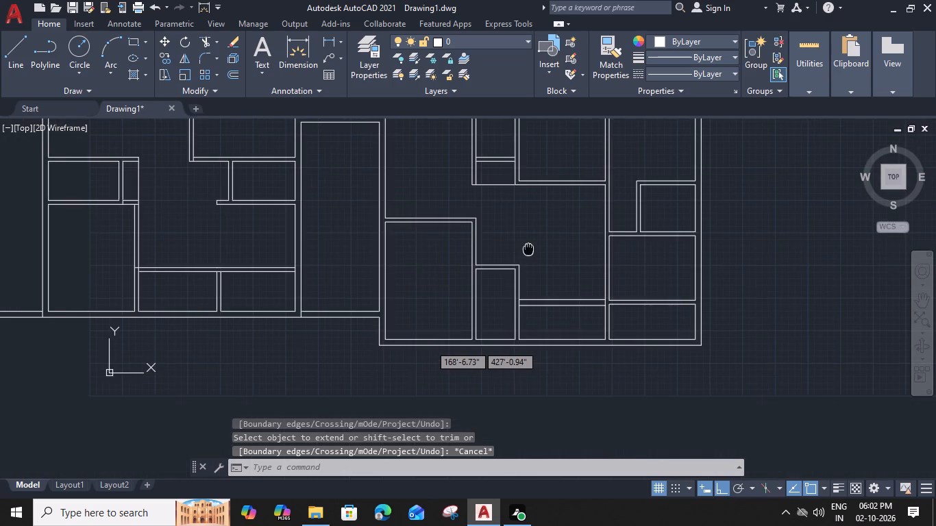
{"action": "middle_click_drag", "start_coordinate": [516, 289], "coordinate": [516, 305]}
{"action": "scroll", "coordinate": [721, 244], "scroll_direction": "down", "scroll_amount": 1}
{"action": "middle_click_drag", "start_coordinate": [721, 243], "coordinate": [602, 327]}
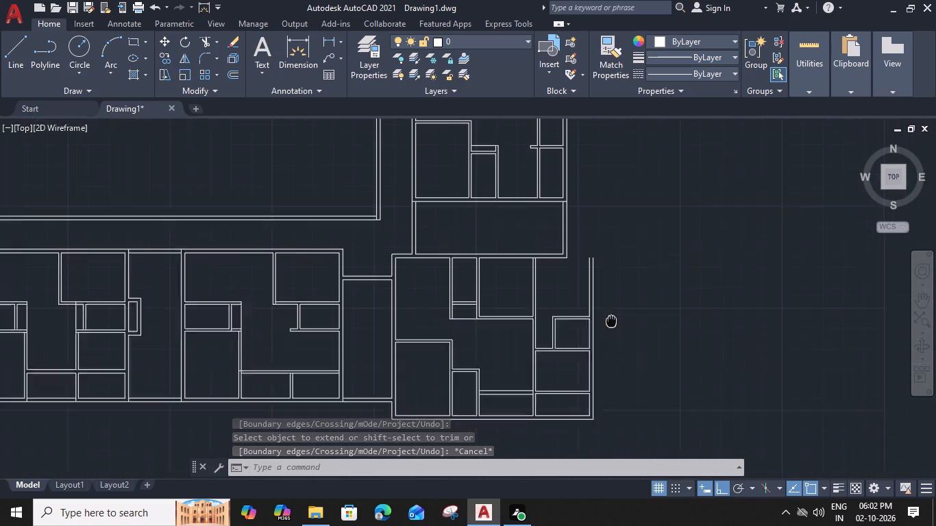
{"action": "middle_click_drag", "start_coordinate": [602, 327], "coordinate": [602, 328]}
{"action": "scroll", "coordinate": [556, 263], "scroll_direction": "up", "scroll_amount": 3}
{"action": "type", "text": "f m"}
{"action": "key", "text": "space"}
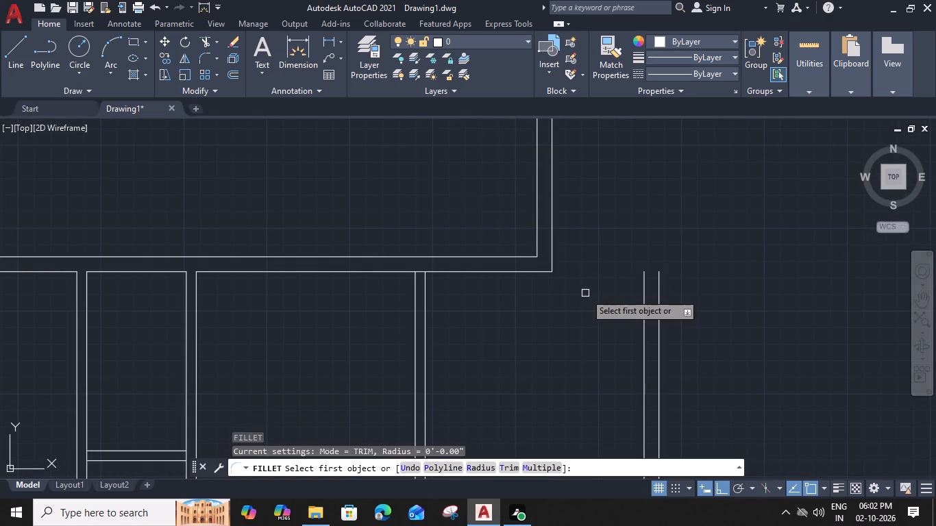
{"action": "left_click", "coordinate": [529, 273]}
{"action": "left_click", "coordinate": [647, 292]}
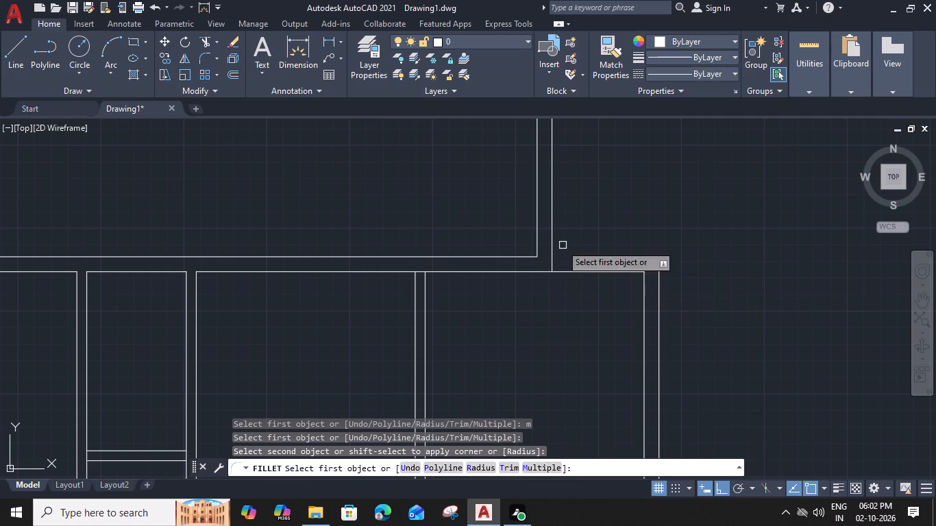
{"action": "left_click", "coordinate": [503, 256]}
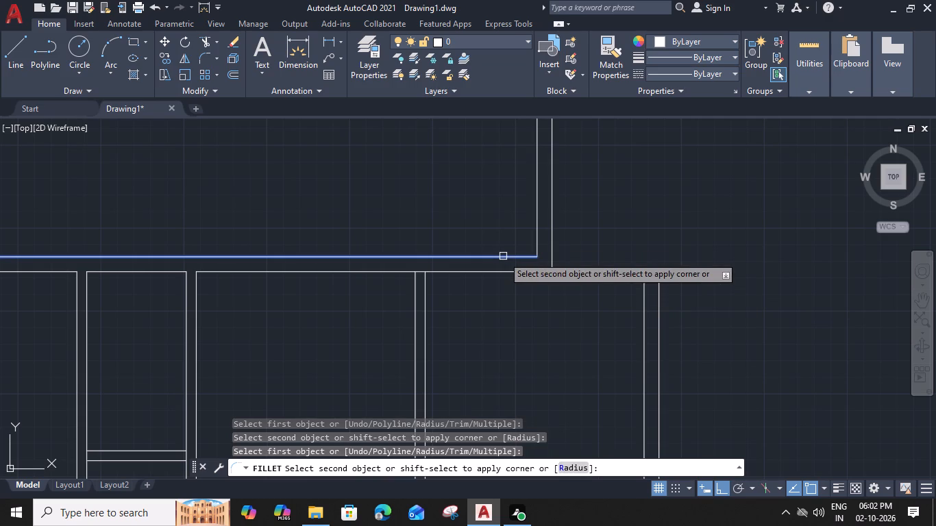
{"action": "left_click", "coordinate": [661, 286]}
{"action": "key", "text": "Escape"}
Trim the crossing lines where the vertical wall from the north meets the southeast unit's north wall.
{"action": "type", "text": "tr"}
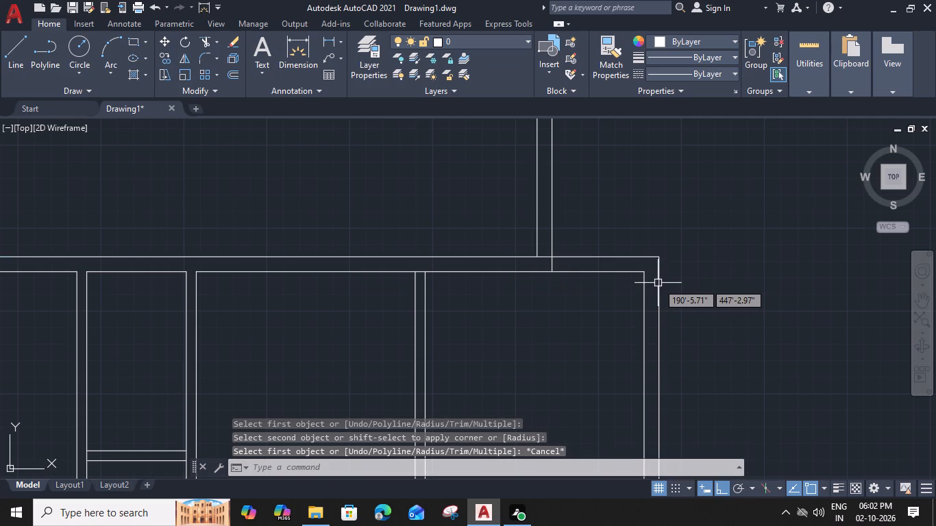
{"action": "key", "text": "space"}
{"action": "left_click", "coordinate": [544, 255]}
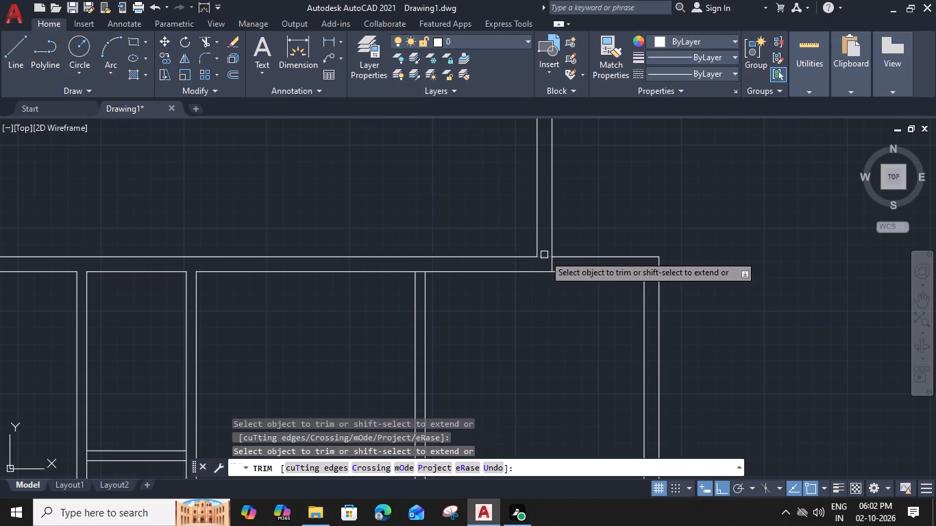
{"action": "left_click", "coordinate": [550, 262]}
{"action": "key", "text": "Escape"}
Examine the overall floor plan, including the southeast unit and the other units around the courtyard.
{"action": "scroll", "coordinate": [545, 266], "scroll_direction": "down", "scroll_amount": 2}
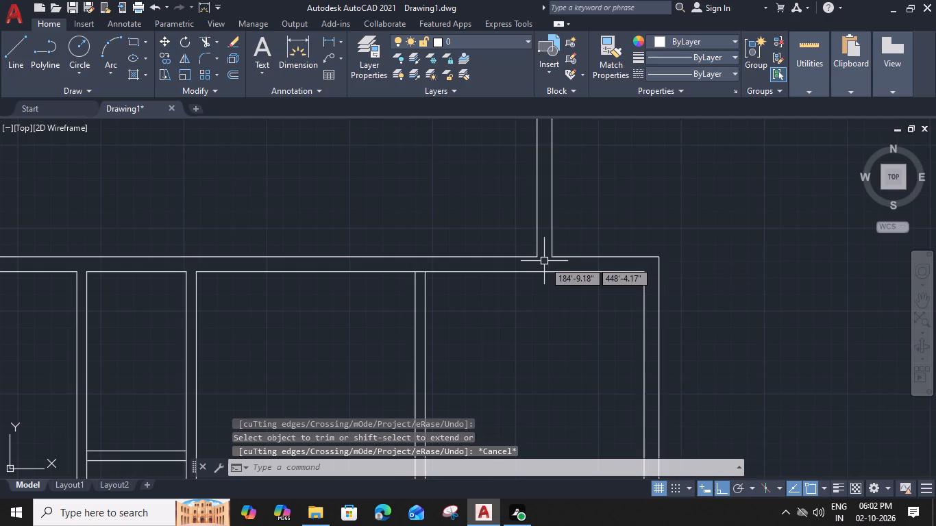
{"action": "scroll", "coordinate": [525, 342], "scroll_direction": "down", "scroll_amount": 2}
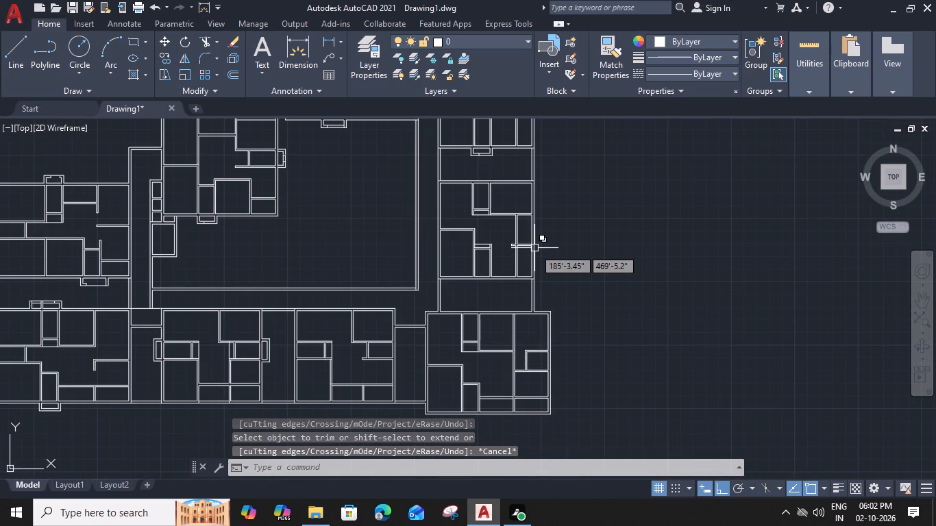
{"action": "middle_click_drag", "start_coordinate": [545, 272], "coordinate": [700, 267]}
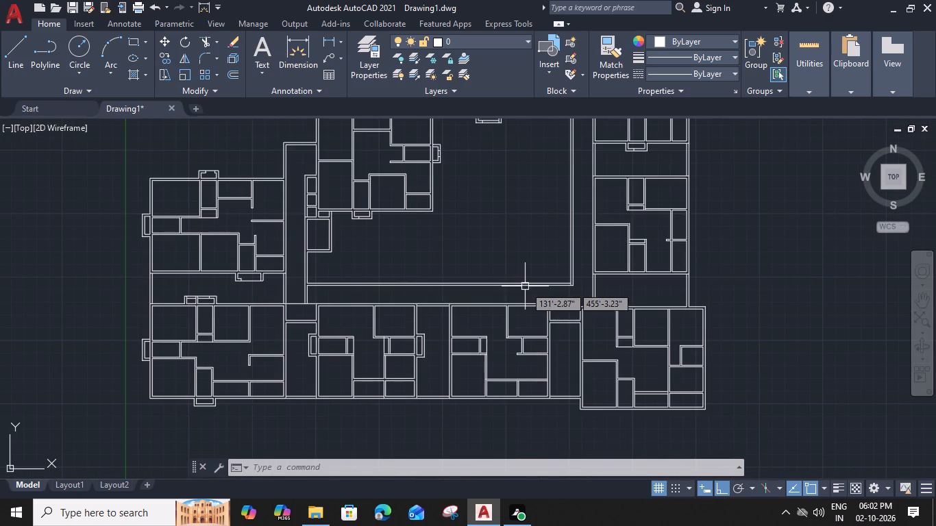
{"action": "scroll", "coordinate": [525, 286], "scroll_direction": "down", "scroll_amount": 1}
{"action": "middle_click_drag", "start_coordinate": [525, 287], "coordinate": [624, 362]}
{"action": "middle_click", "coordinate": [621, 362]}
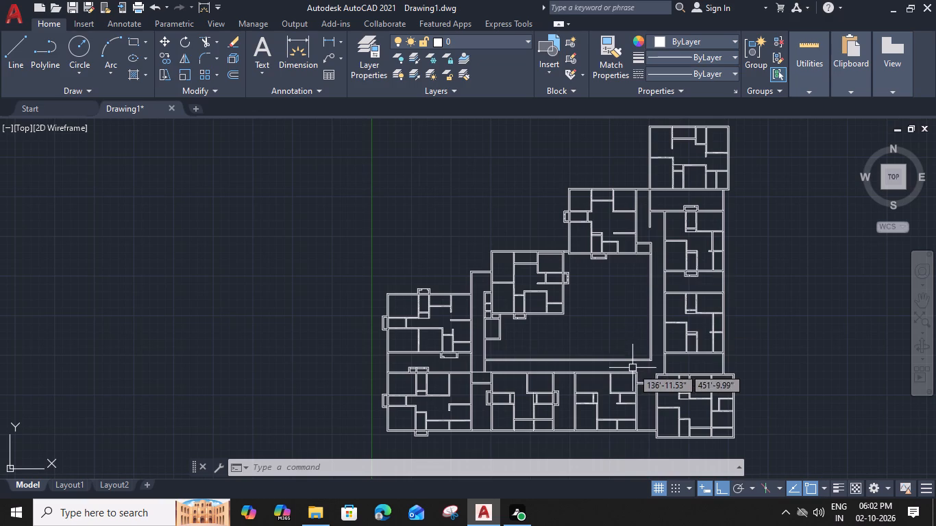
{"action": "middle_click_drag", "start_coordinate": [632, 368], "coordinate": [617, 358]}
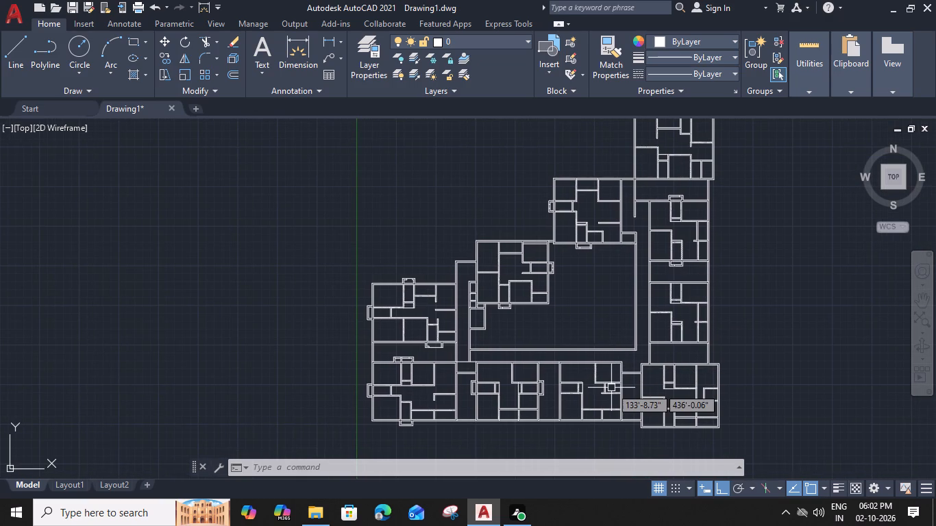
{"action": "scroll", "coordinate": [611, 386], "scroll_direction": "down", "scroll_amount": 1}
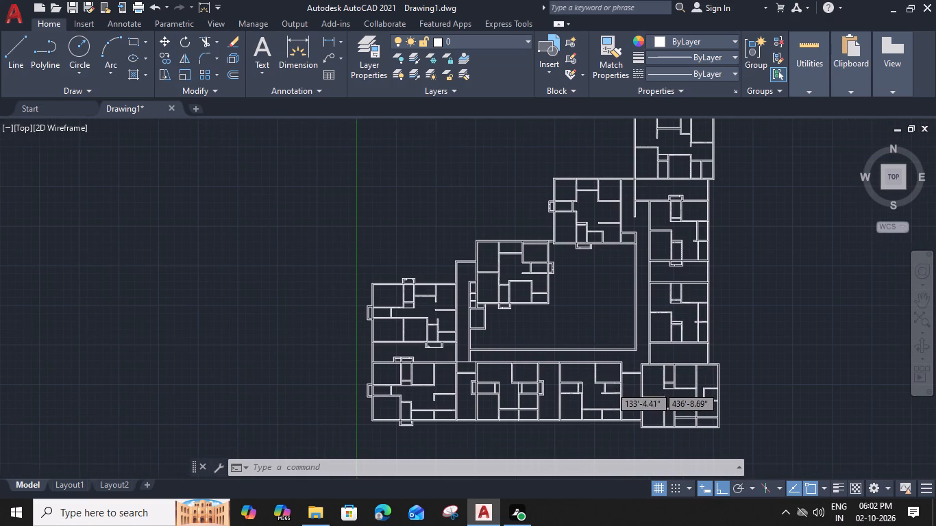
{"action": "middle_click_drag", "start_coordinate": [607, 373], "coordinate": [613, 353]}
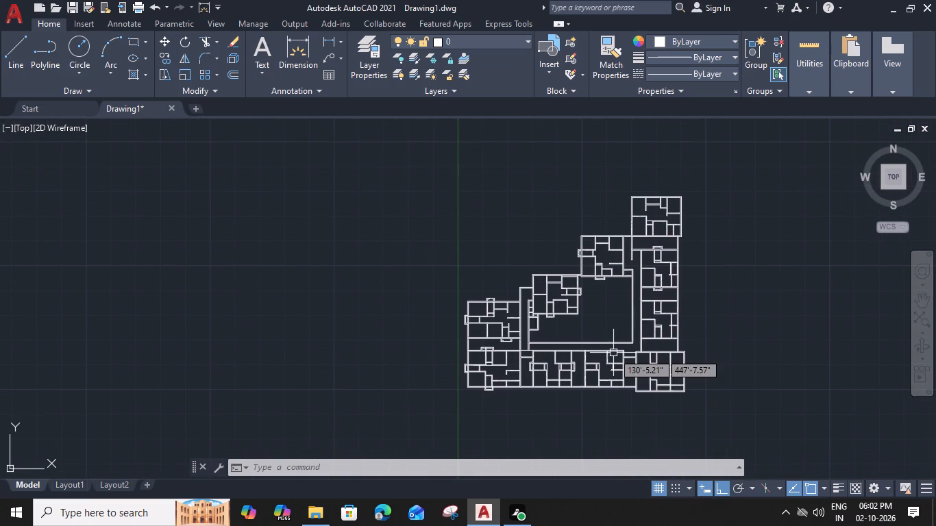
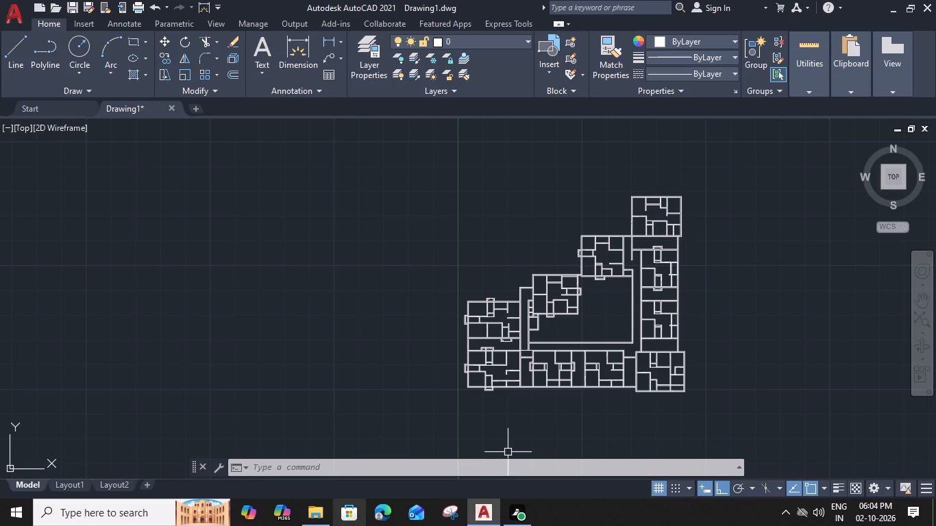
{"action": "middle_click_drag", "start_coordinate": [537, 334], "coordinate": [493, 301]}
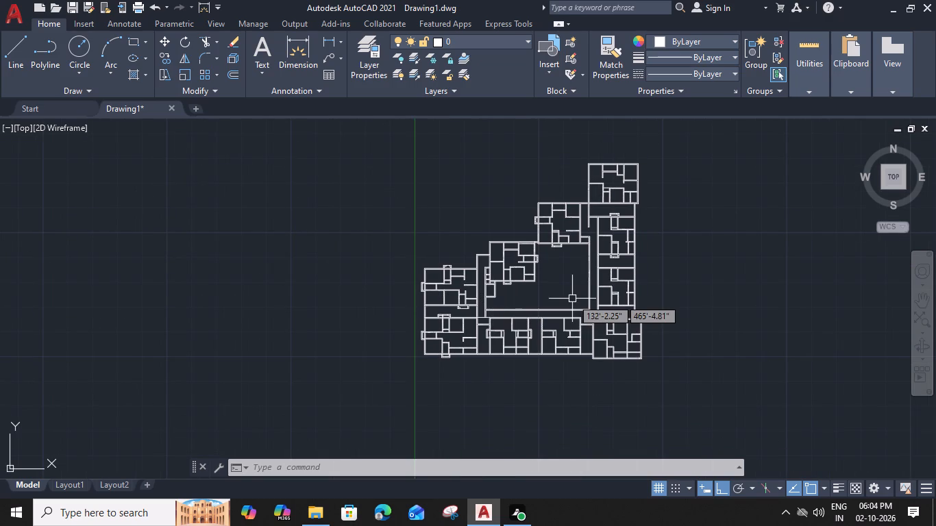
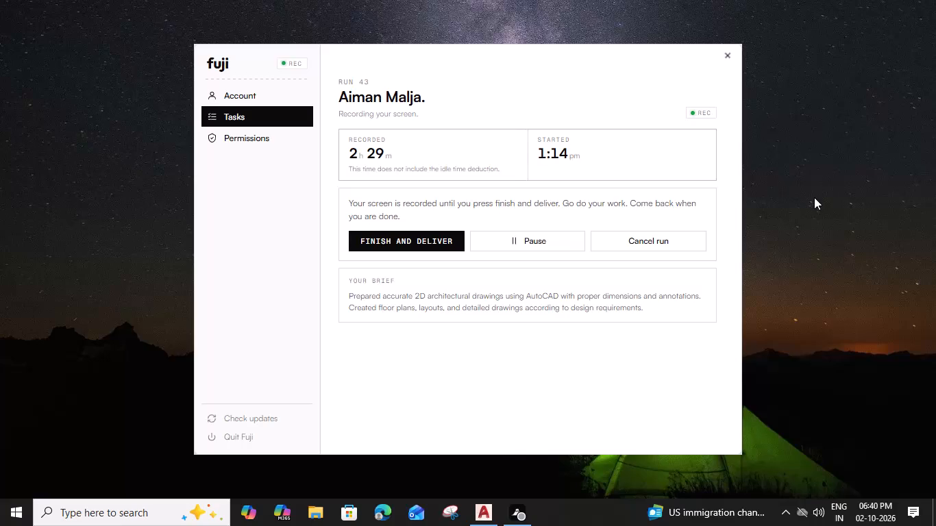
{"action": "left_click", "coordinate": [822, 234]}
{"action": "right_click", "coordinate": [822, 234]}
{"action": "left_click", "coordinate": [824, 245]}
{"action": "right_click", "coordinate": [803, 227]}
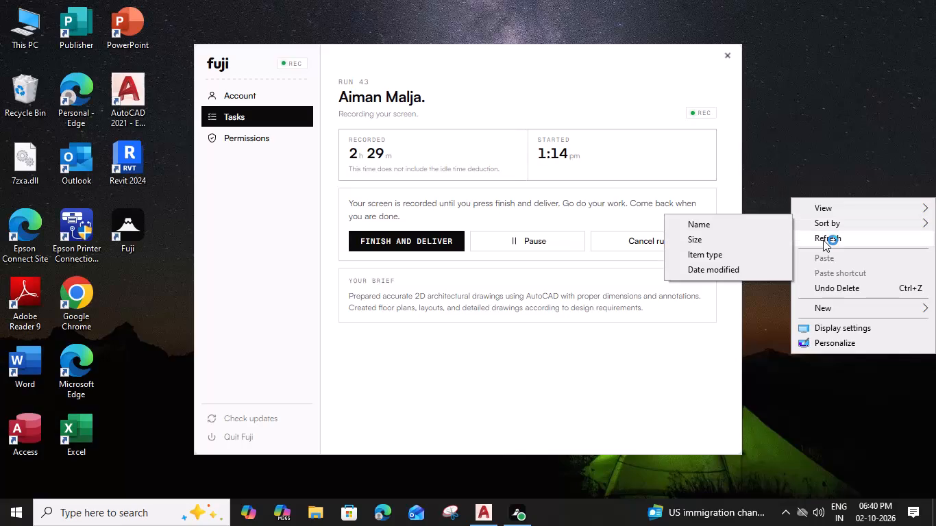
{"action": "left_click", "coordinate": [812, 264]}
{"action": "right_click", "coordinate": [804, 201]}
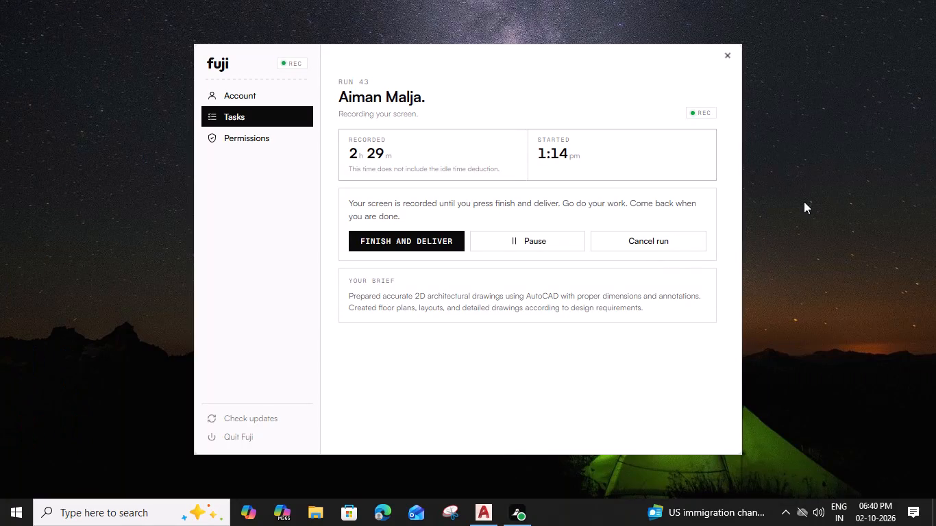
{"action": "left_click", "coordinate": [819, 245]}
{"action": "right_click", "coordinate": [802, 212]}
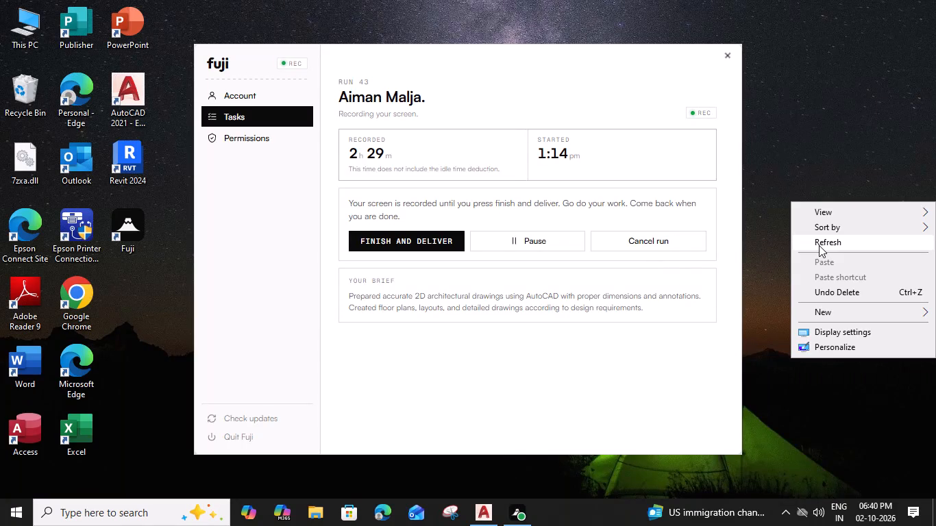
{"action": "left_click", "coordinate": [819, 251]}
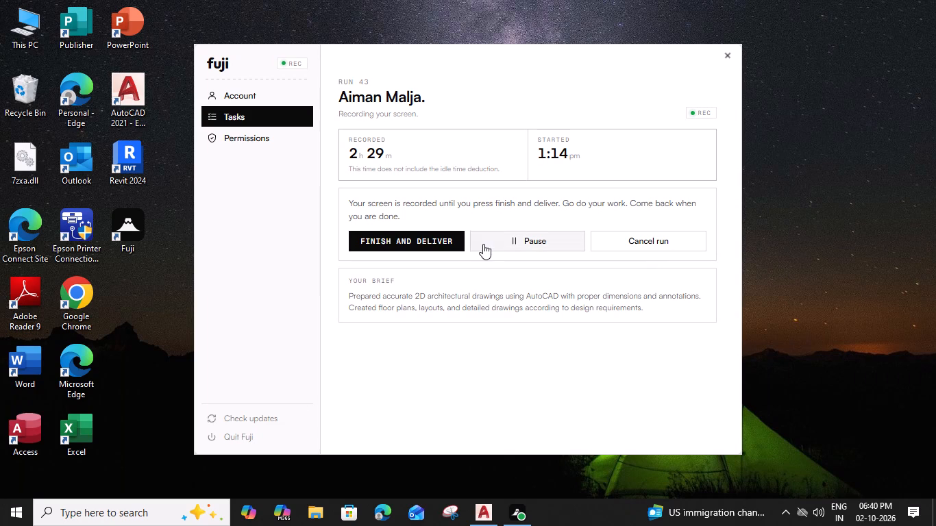
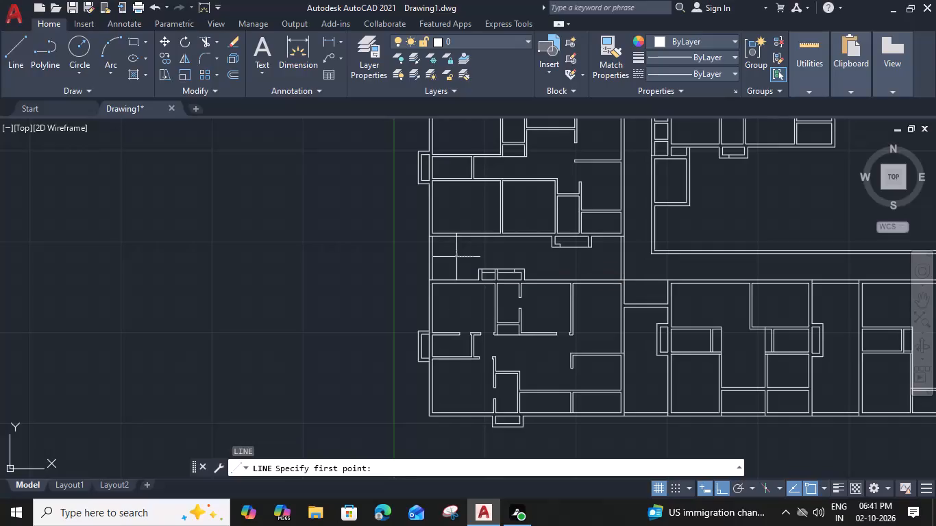
Draw a short line across the horizontal wall at the north end of the partition between the two southern bedrooms of the unit above the southwest unit.
{"action": "key", "text": "Escape"}
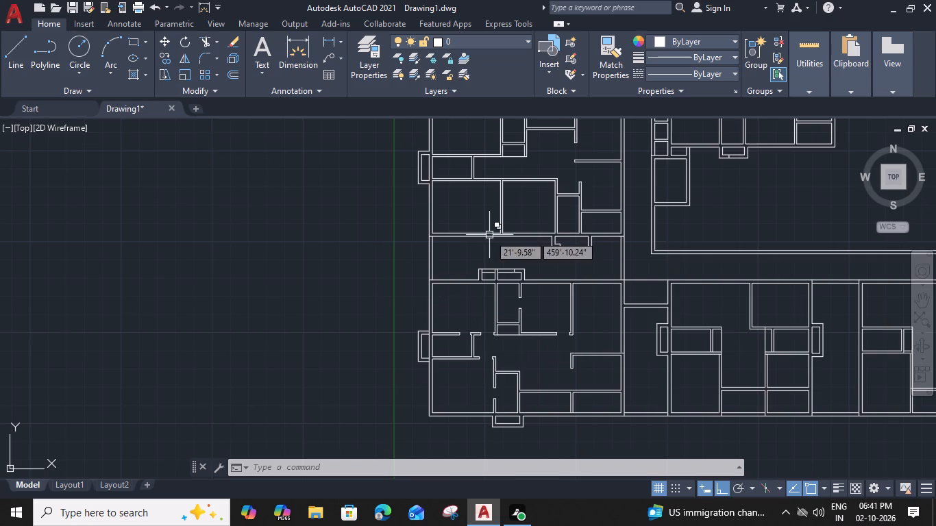
{"action": "middle_click_drag", "start_coordinate": [489, 235], "coordinate": [513, 330]}
{"action": "scroll", "coordinate": [510, 296], "scroll_direction": "up", "scroll_amount": 2}
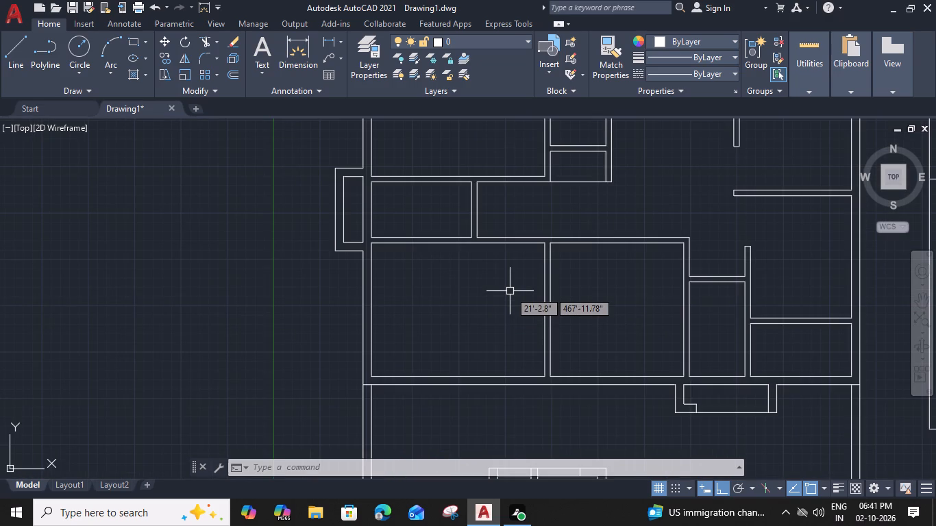
{"action": "type", "text": "l"}
{"action": "key", "text": "space"}
{"action": "scroll", "coordinate": [543, 237], "scroll_direction": "up", "scroll_amount": 2}
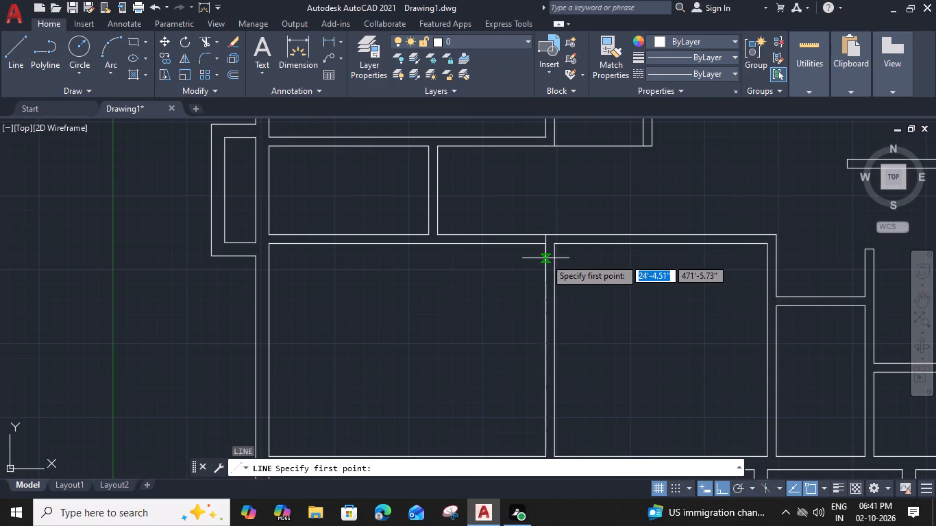
{"action": "left_click", "coordinate": [545, 245]}
{"action": "left_click", "coordinate": [545, 235]}
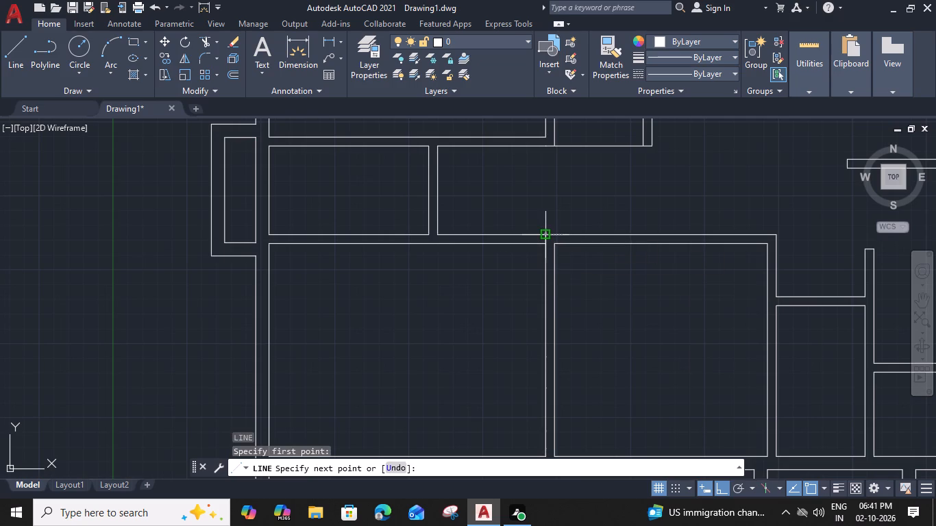
{"action": "key", "text": "Escape"}
Draw a line across the wall between the small west room and the bedroom below it, at the small room's midpoint.
{"action": "key", "text": "space"}
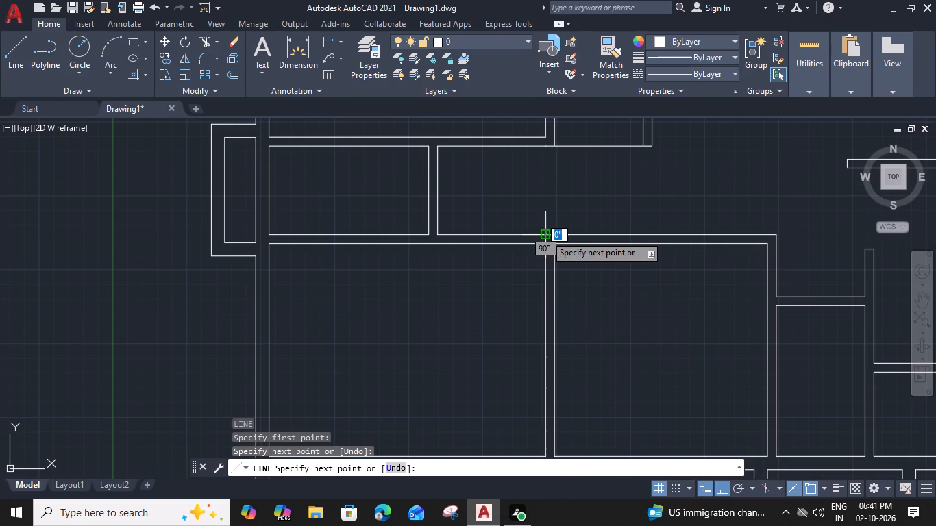
{"action": "left_click", "coordinate": [348, 236]}
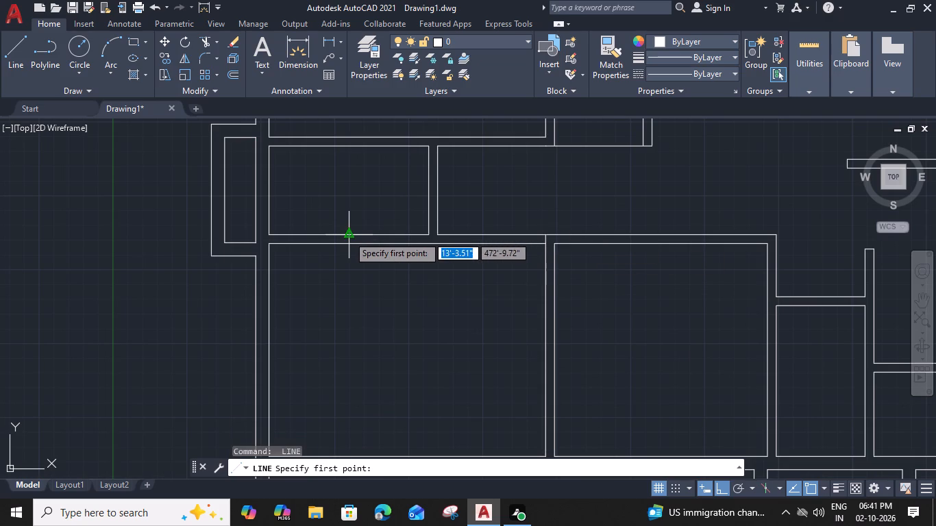
{"action": "left_click", "coordinate": [345, 248]}
{"action": "key", "text": "Escape"}
Draw a short line across the horizontal wall at the northwest bedroom's southeast corner, continuing that room's east wall face.
{"action": "middle_click_drag", "start_coordinate": [476, 195], "coordinate": [464, 278]}
{"action": "key", "text": "space"}
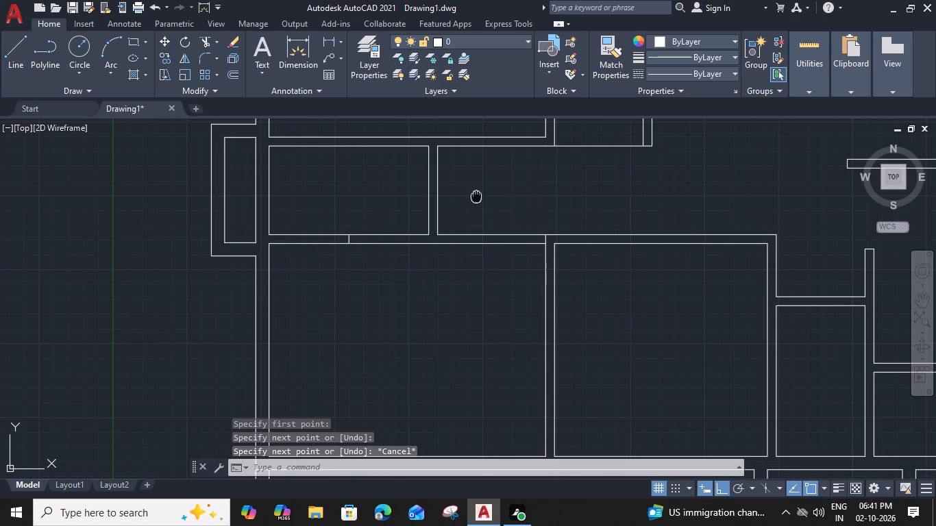
{"action": "left_click", "coordinate": [532, 218]}
{"action": "left_click", "coordinate": [531, 231]}
{"action": "key", "text": "Escape"}
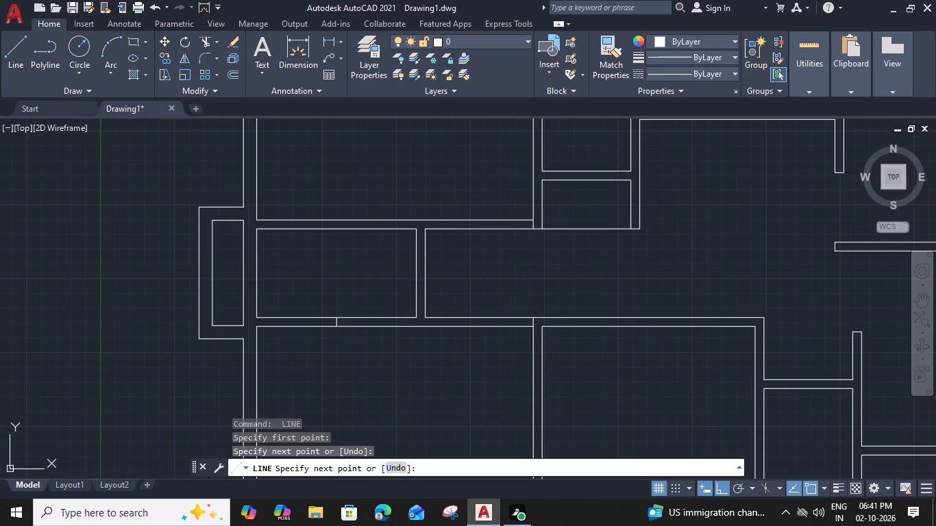
Draw a line across the wall between the northwest bedroom and the adjoining narrow room, at the narrow room's midpoint.
{"action": "middle_click_drag", "start_coordinate": [536, 196], "coordinate": [519, 345]}
{"action": "key", "text": "space"}
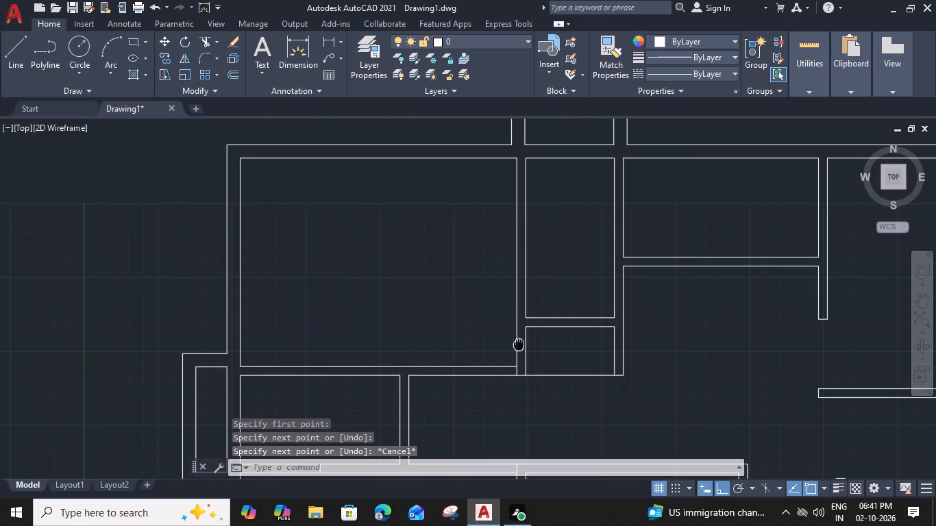
{"action": "left_click", "coordinate": [526, 237]}
{"action": "left_click", "coordinate": [512, 234]}
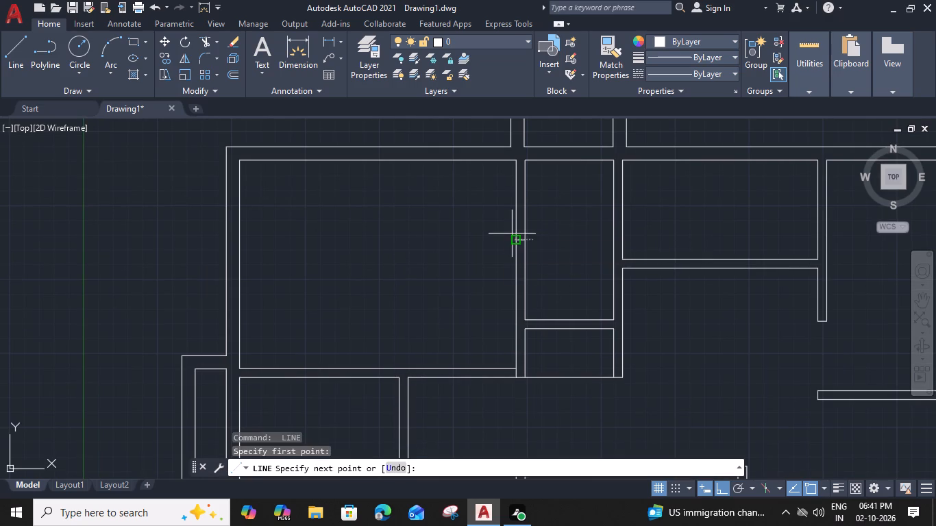
{"action": "key", "text": "Escape"}
Draw a short line across the north wall at the northeast inner corner of the second southern bedroom.
{"action": "middle_click_drag", "start_coordinate": [652, 285], "coordinate": [505, 261]}
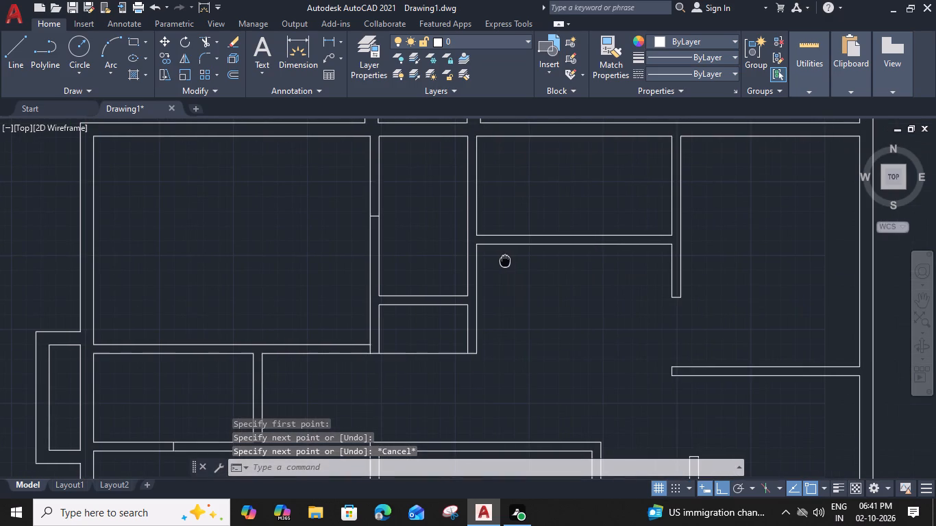
{"action": "middle_click_drag", "start_coordinate": [606, 299], "coordinate": [530, 256]}
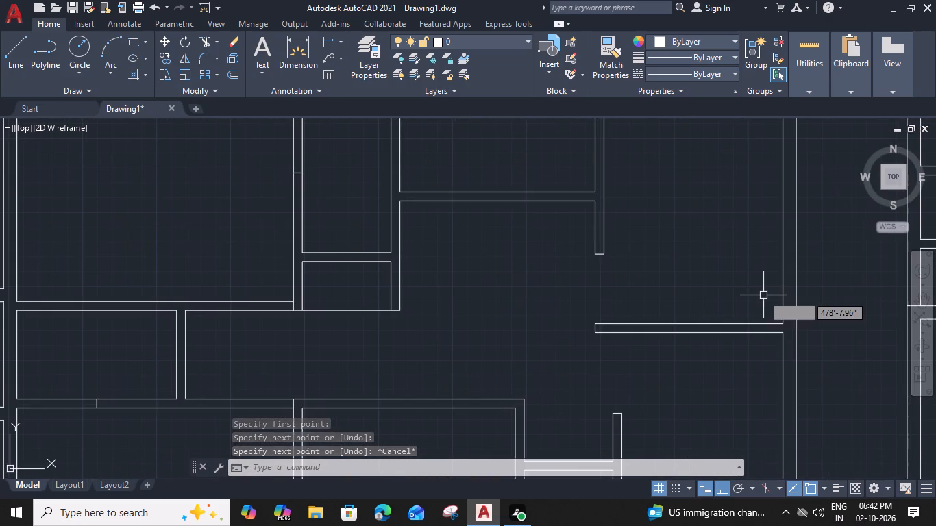
{"action": "middle_click_drag", "start_coordinate": [728, 367], "coordinate": [732, 235]}
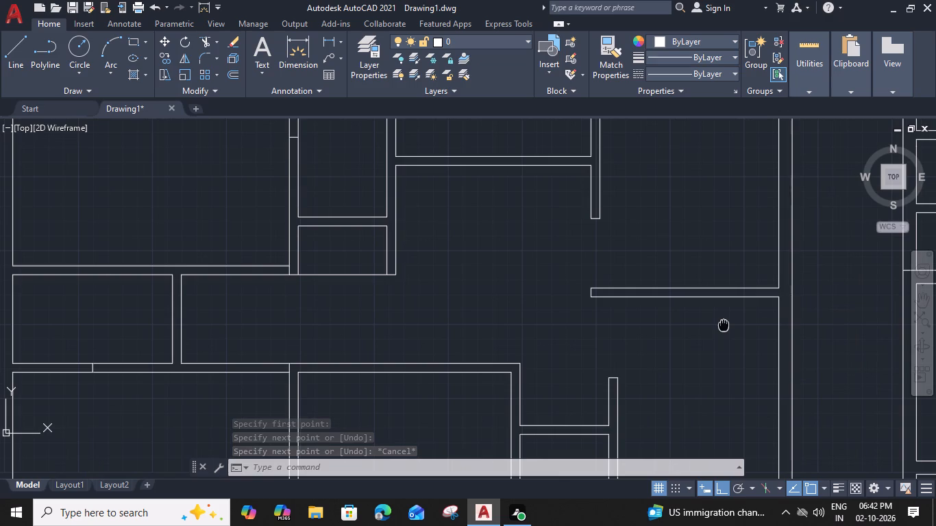
{"action": "middle_click_drag", "start_coordinate": [559, 375], "coordinate": [579, 358]}
{"action": "key", "text": "space"}
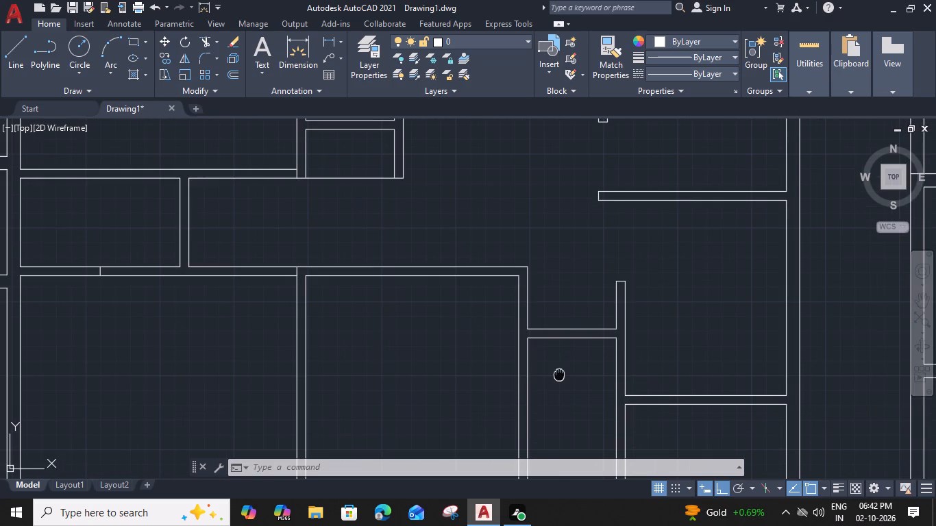
{"action": "left_click", "coordinate": [539, 261]}
{"action": "left_click", "coordinate": [540, 248]}
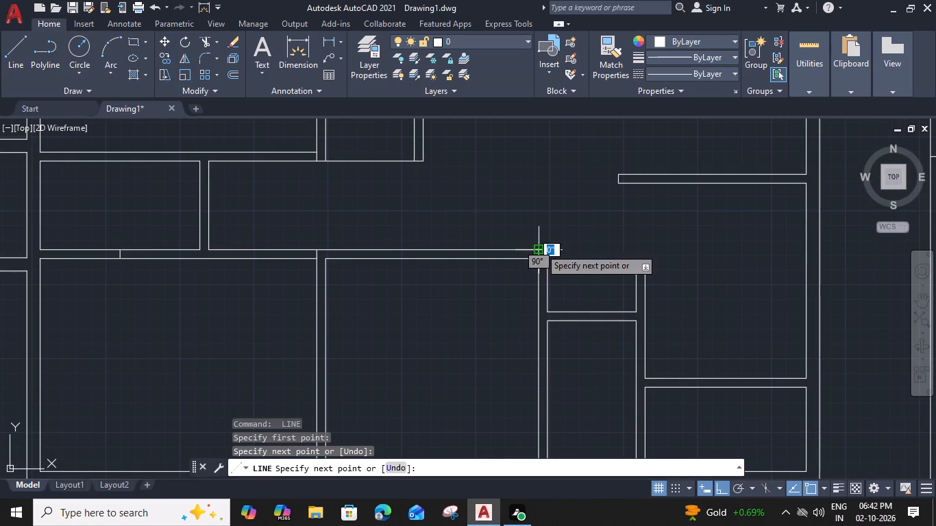
{"action": "key", "text": "Escape"}
Draw a line across the wall between the second southern bedroom and the narrow room east of it, at the narrow room's midpoint.
{"action": "middle_click_drag", "start_coordinate": [572, 353], "coordinate": [591, 217]}
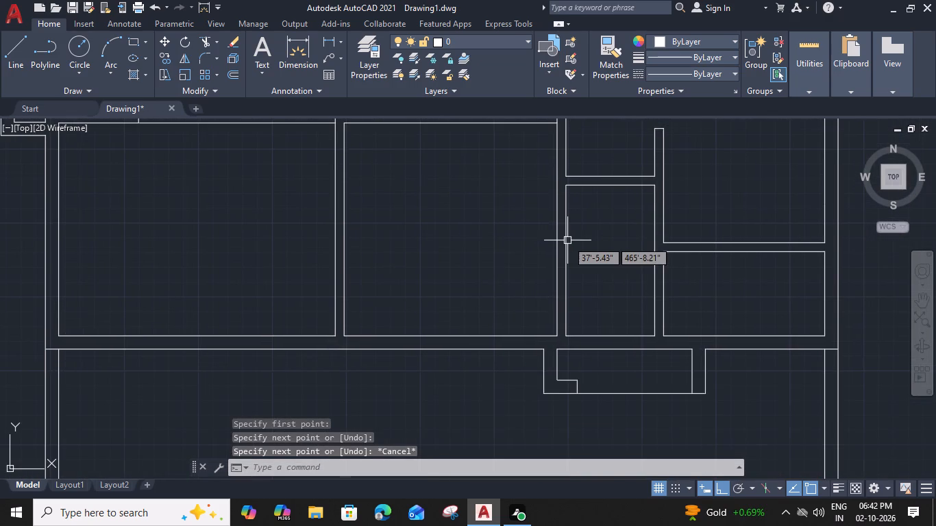
{"action": "key", "text": "space"}
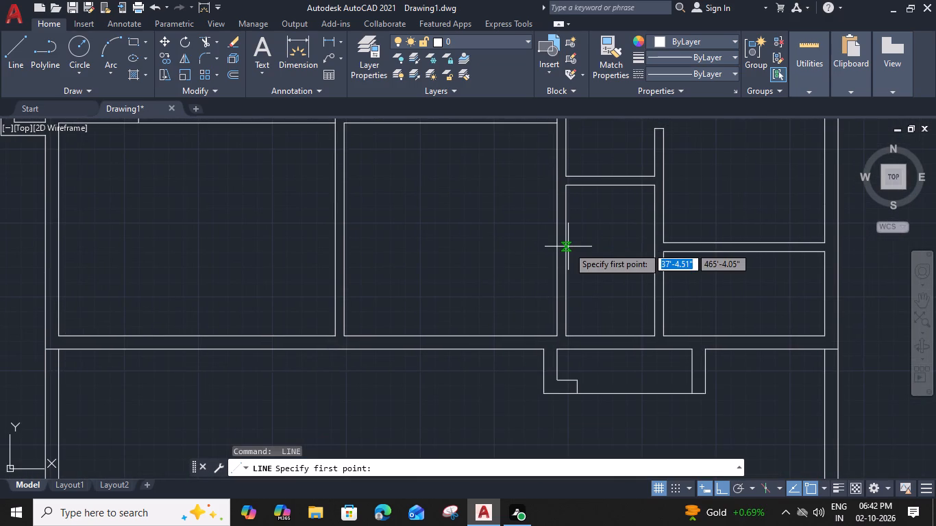
{"action": "left_click", "coordinate": [566, 259]}
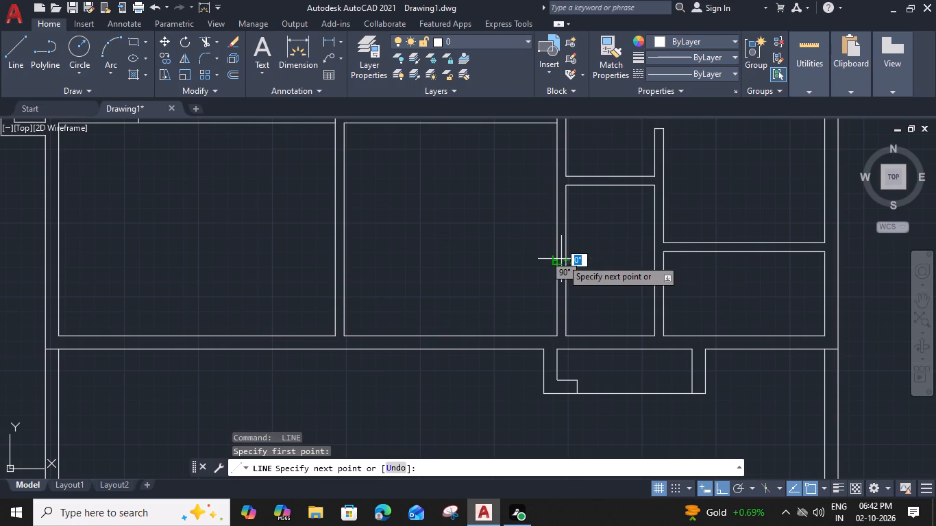
{"action": "left_click", "coordinate": [558, 258]}
{"action": "key", "text": "Escape"}
Draw a short line across the north wall of the small southeast room at its northwest inner corner.
{"action": "scroll", "coordinate": [644, 221], "scroll_direction": "down", "scroll_amount": 1}
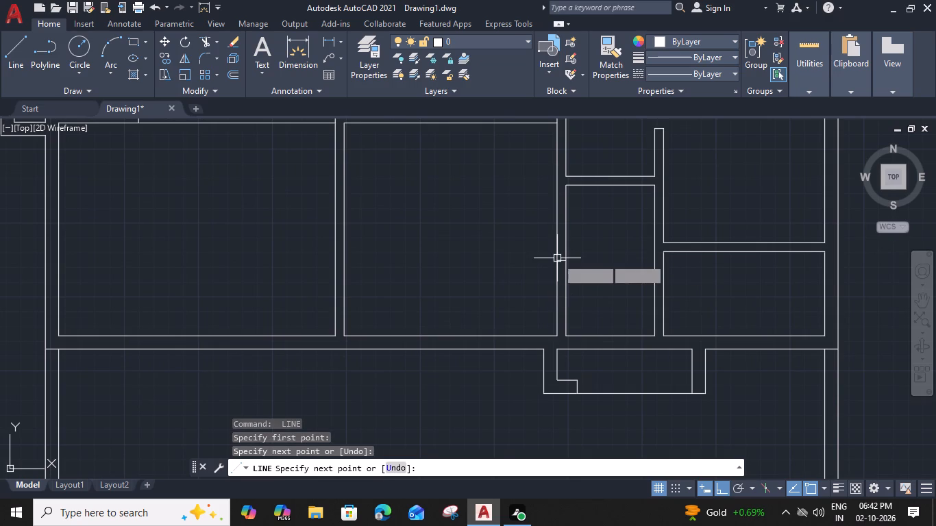
{"action": "middle_click_drag", "start_coordinate": [648, 219], "coordinate": [488, 236]}
{"action": "scroll", "coordinate": [519, 281], "scroll_direction": "up", "scroll_amount": 1}
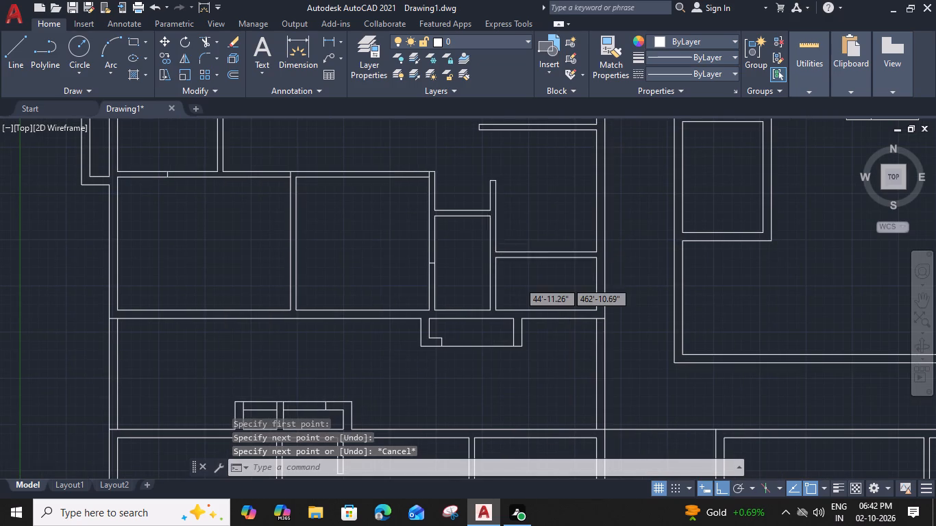
{"action": "key", "text": "space"}
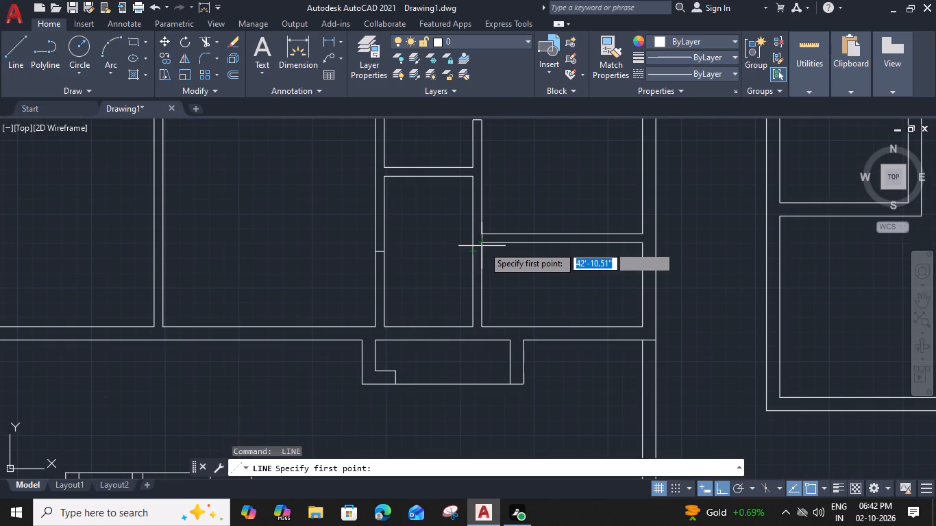
{"action": "left_click", "coordinate": [484, 245]}
{"action": "left_click", "coordinate": [482, 234]}
{"action": "key", "text": "Escape"}
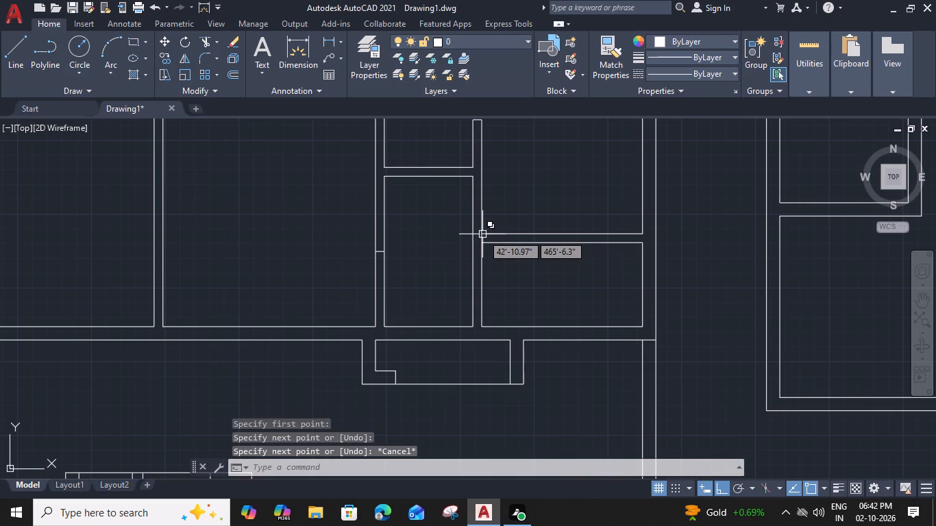
In the southwest unit, draw a short line across the horizontal wall above the partition between the two southeastern rooms, along the partition's east face.
{"action": "scroll", "coordinate": [506, 386], "scroll_direction": "down", "scroll_amount": 2}
{"action": "middle_click_drag", "start_coordinate": [512, 345], "coordinate": [508, 396]}
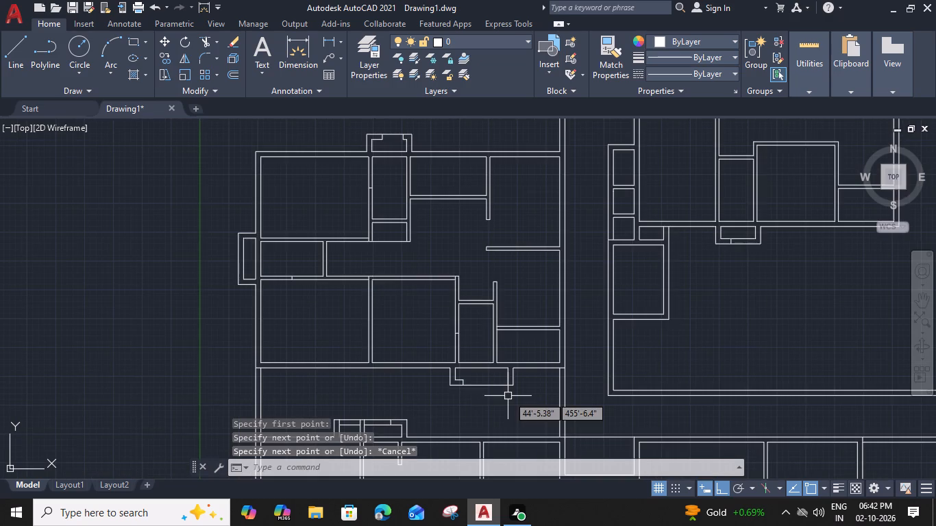
{"action": "middle_click_drag", "start_coordinate": [508, 396], "coordinate": [520, 51]}
{"action": "scroll", "coordinate": [493, 357], "scroll_direction": "up", "scroll_amount": 2}
{"action": "key", "text": "space"}
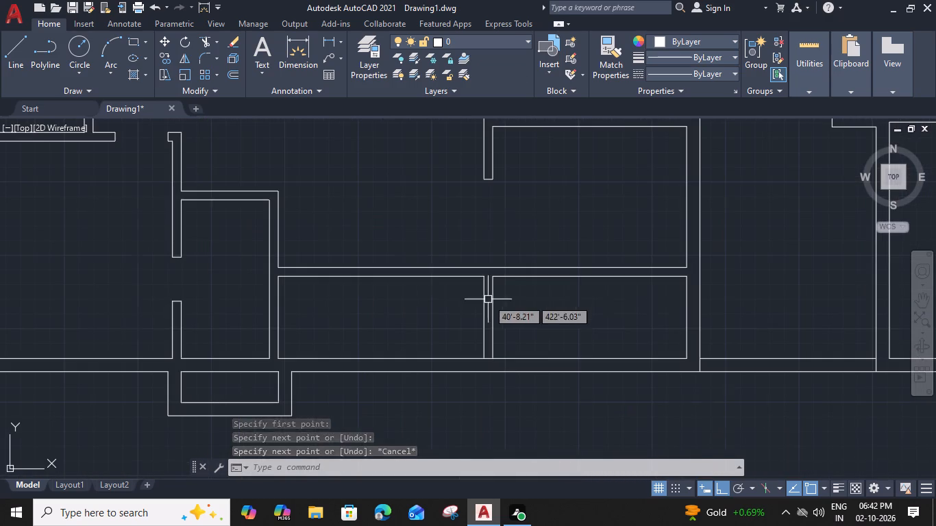
{"action": "left_click", "coordinate": [495, 274]}
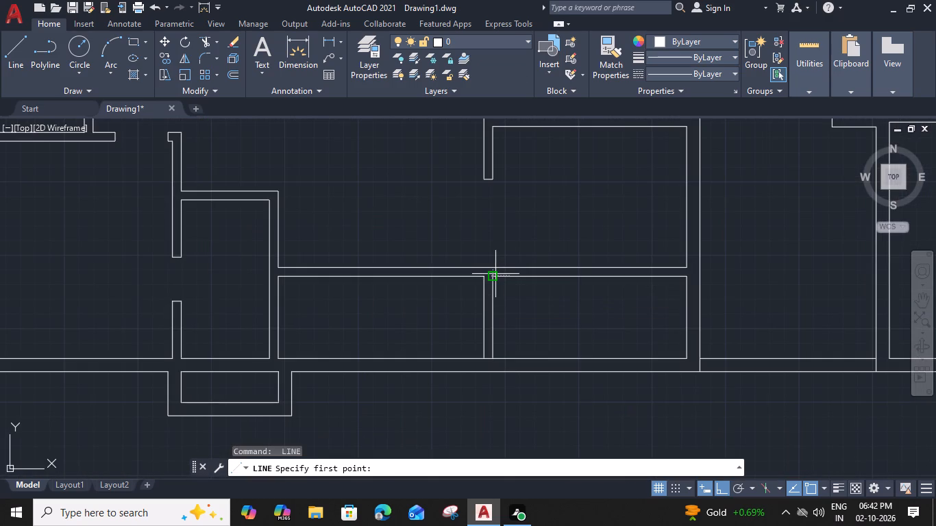
{"action": "left_click", "coordinate": [496, 266]}
{"action": "key", "text": "Escape"}
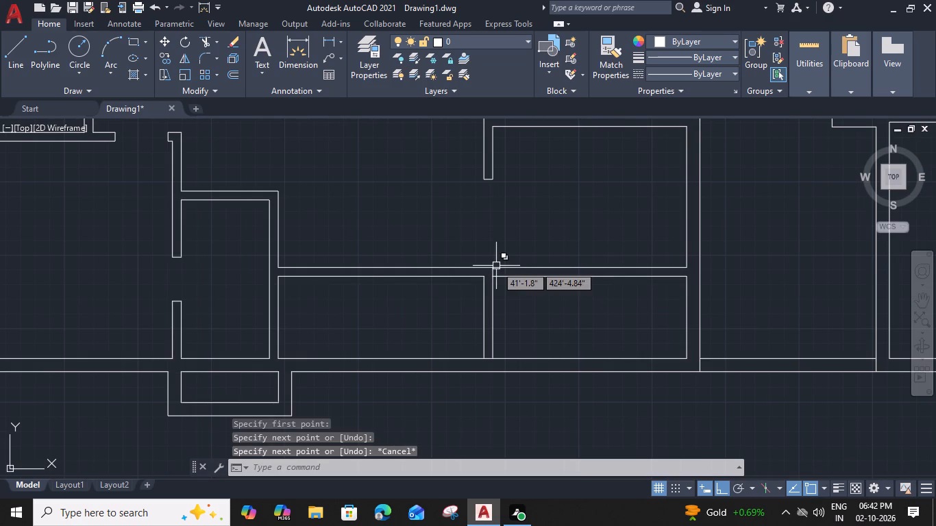
Offset the short line across the southwest unit's horizontal wall 3" to the east.
{"action": "scroll", "coordinate": [498, 268], "scroll_direction": "down", "scroll_amount": 1}
{"action": "middle_click_drag", "start_coordinate": [399, 325], "coordinate": [489, 347]}
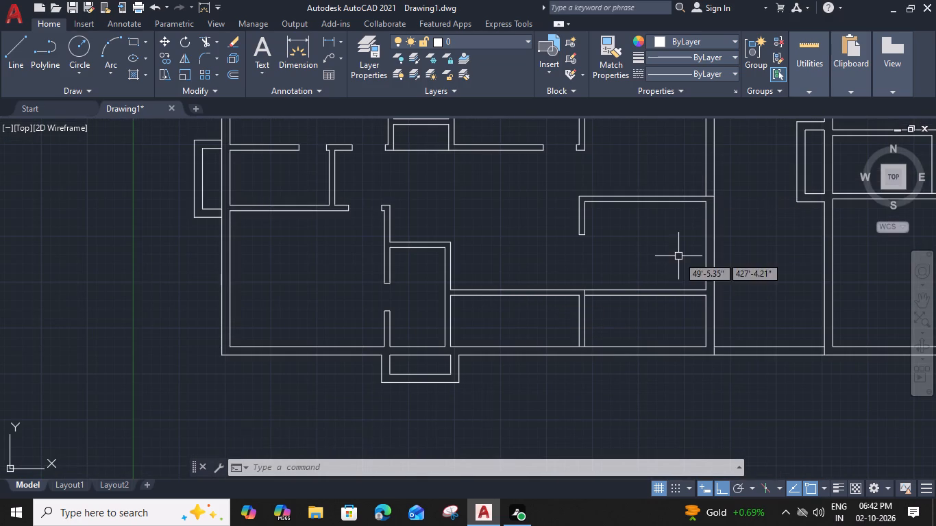
{"action": "scroll", "coordinate": [589, 302], "scroll_direction": "up", "scroll_amount": 2}
{"action": "left_click", "coordinate": [578, 281]}
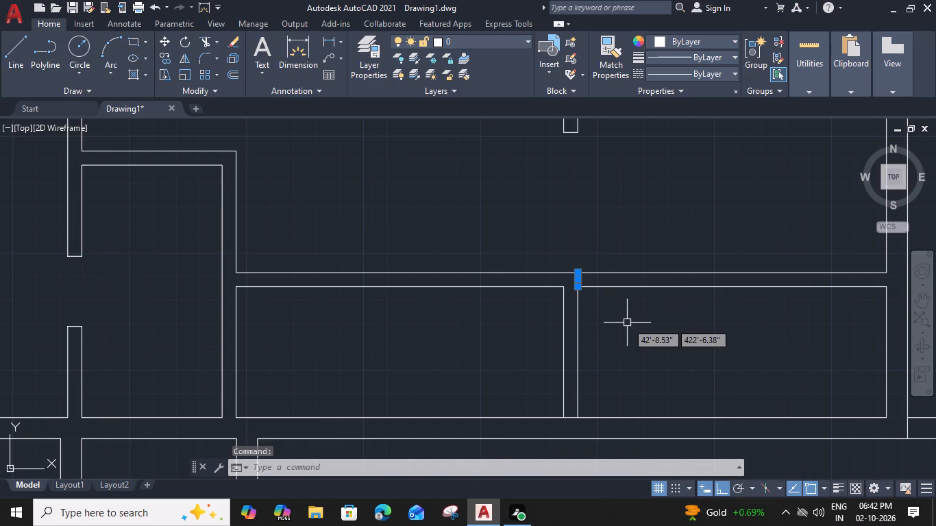
{"action": "key", "text": "o"}
{"action": "key", "text": "space"}
{"action": "key", "text": "3"}
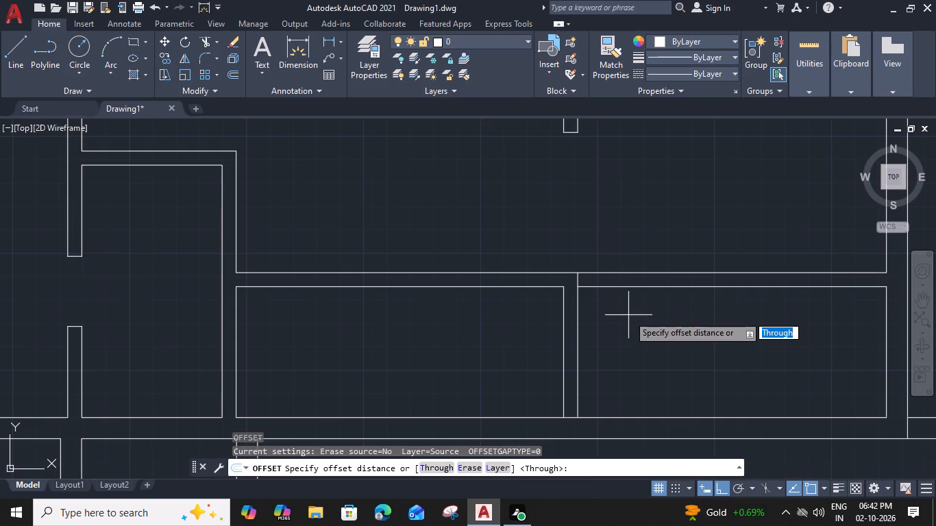
{"action": "key", "text": "shift+quotedbl"}
{"action": "key", "text": "Return"}
{"action": "left_click", "coordinate": [628, 315]}
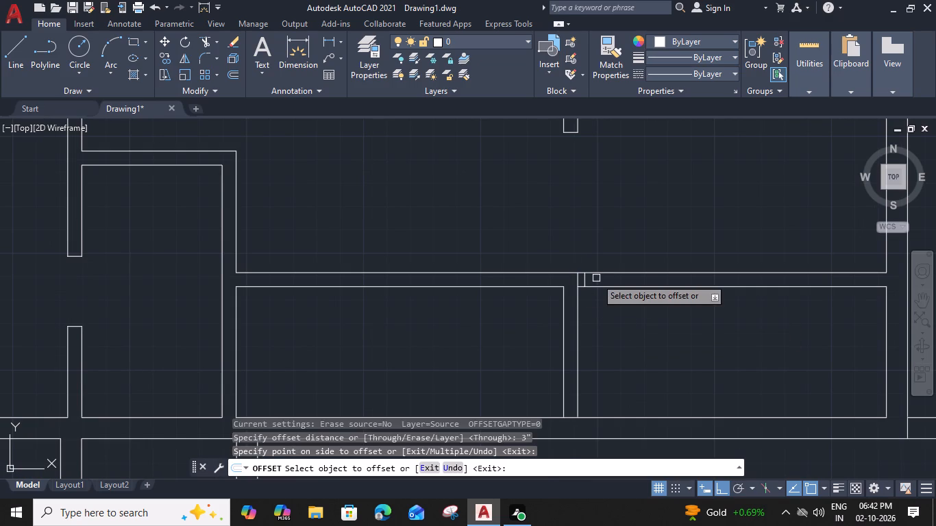
Offset the new 3" line 1' to the east, and offset the resulting line another 2'6" east.
{"action": "left_click", "coordinate": [587, 280]}
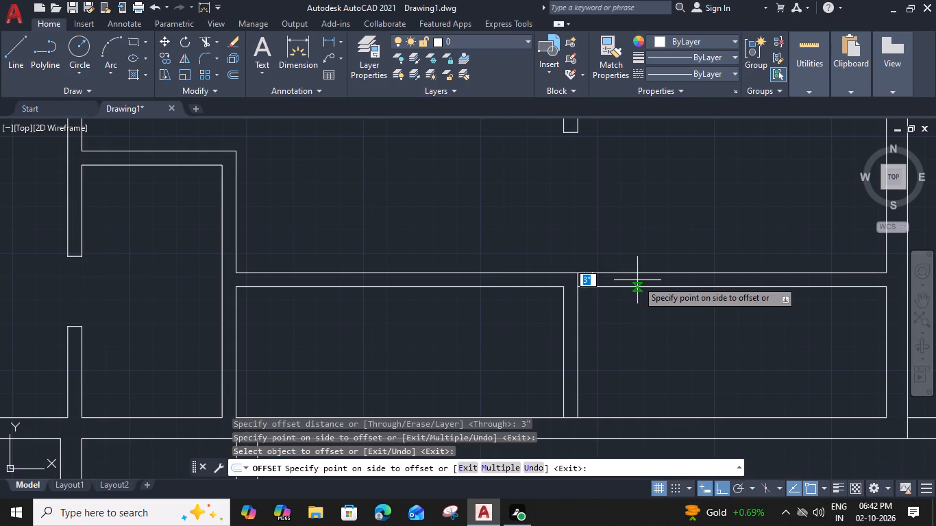
{"action": "type", "text": "1'"}
{"action": "key", "text": "space"}
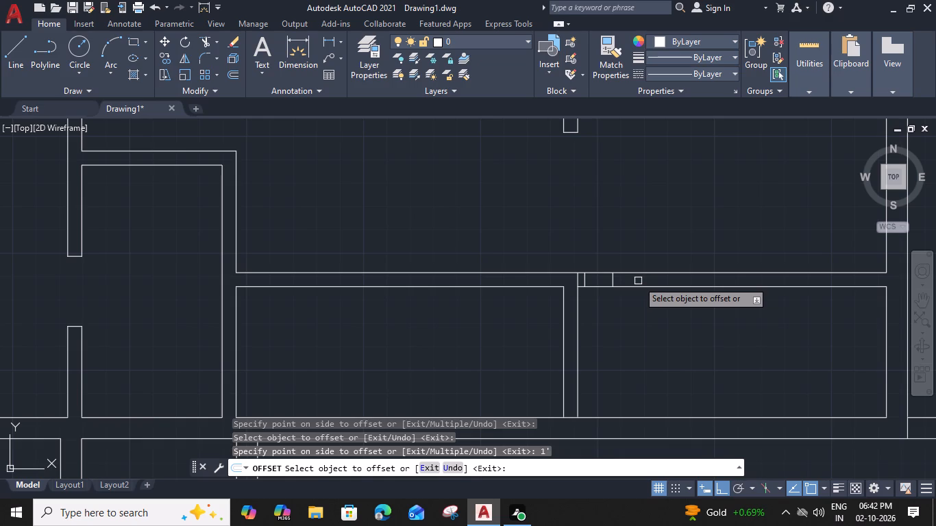
{"action": "left_click", "coordinate": [613, 278]}
{"action": "type", "text": "2'6\""}
{"action": "key", "text": "Return"}
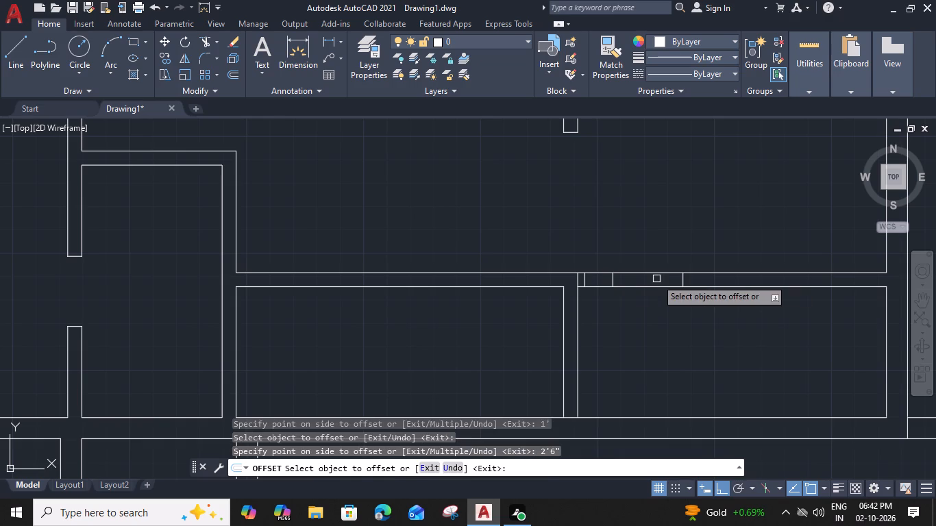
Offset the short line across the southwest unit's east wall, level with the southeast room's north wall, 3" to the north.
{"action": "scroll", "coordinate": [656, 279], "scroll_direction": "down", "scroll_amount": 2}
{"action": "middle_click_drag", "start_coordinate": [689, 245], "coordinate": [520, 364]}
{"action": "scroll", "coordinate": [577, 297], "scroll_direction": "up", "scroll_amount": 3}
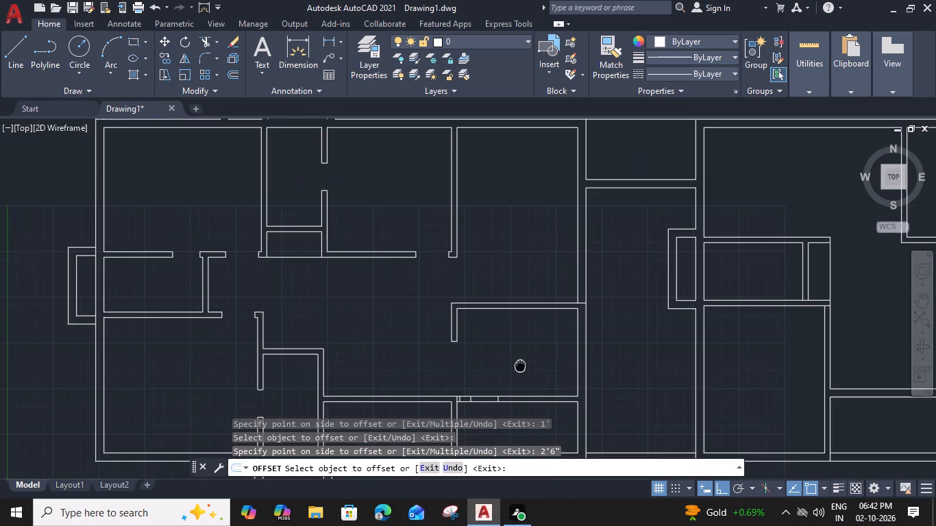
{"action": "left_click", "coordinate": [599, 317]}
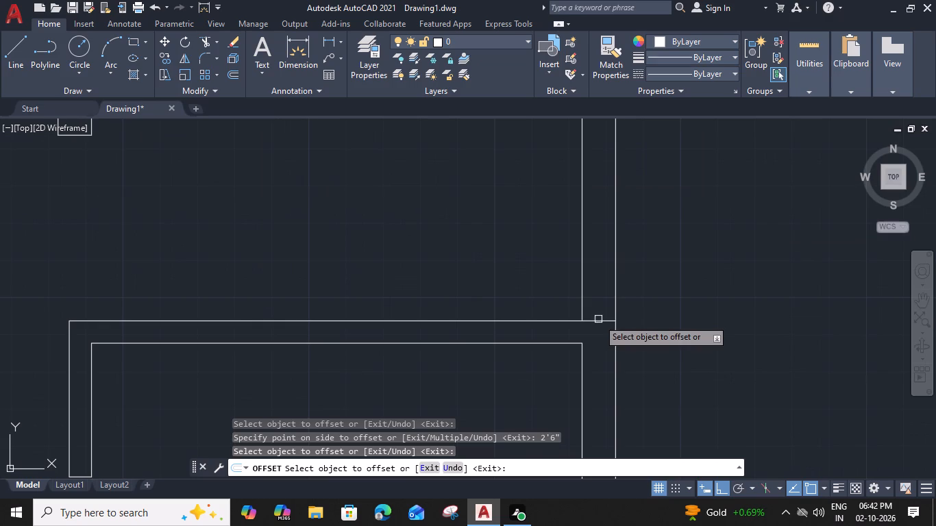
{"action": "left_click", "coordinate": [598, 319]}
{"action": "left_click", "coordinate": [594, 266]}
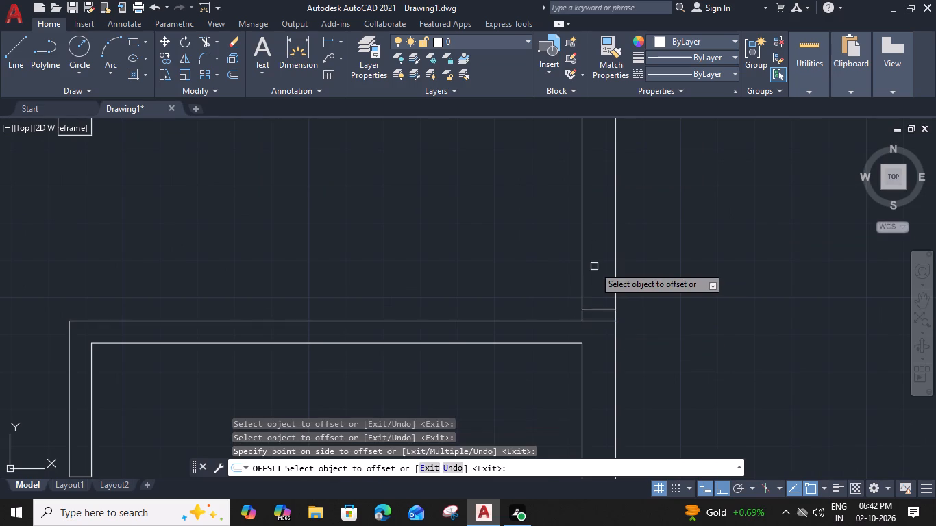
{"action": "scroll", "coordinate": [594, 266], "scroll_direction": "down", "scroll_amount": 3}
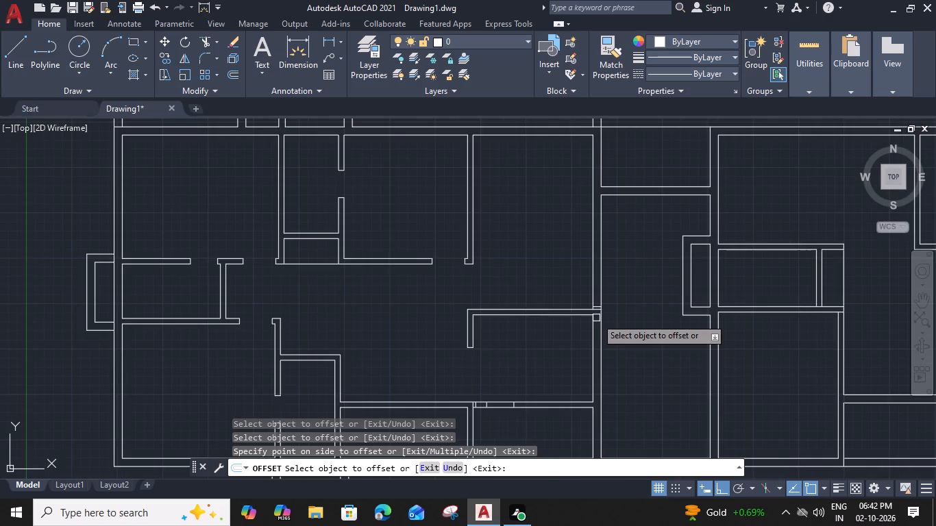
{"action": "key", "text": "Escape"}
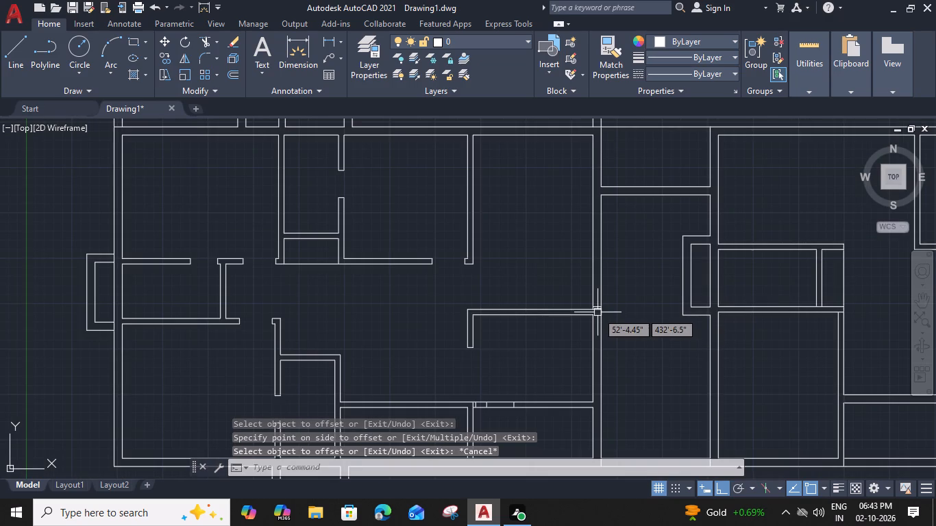
Trim away the short line across the east wall beside the southeast room's north wall, along with its 3" offset copy.
{"action": "type", "text": "tr"}
{"action": "key", "text": "space"}
{"action": "scroll", "coordinate": [598, 312], "scroll_direction": "up", "scroll_amount": 1}
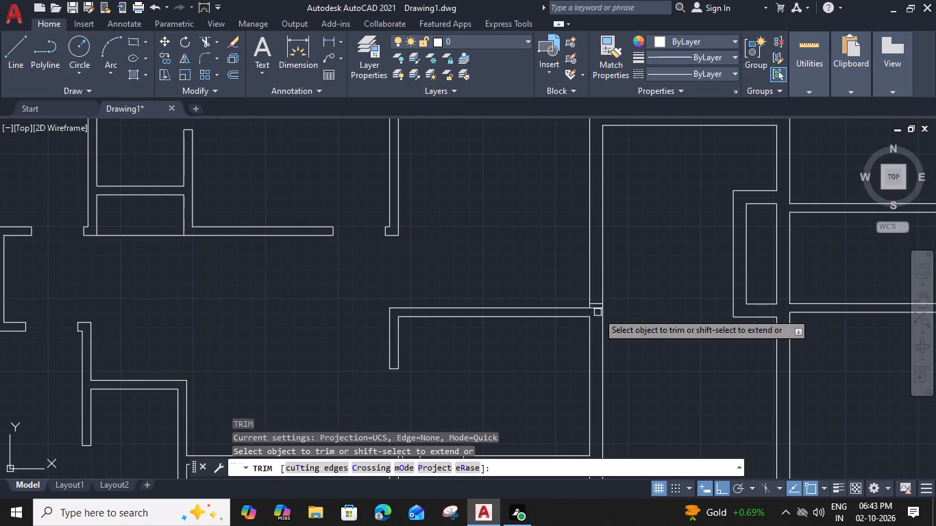
{"action": "left_click", "coordinate": [598, 306]}
{"action": "left_click", "coordinate": [598, 308]}
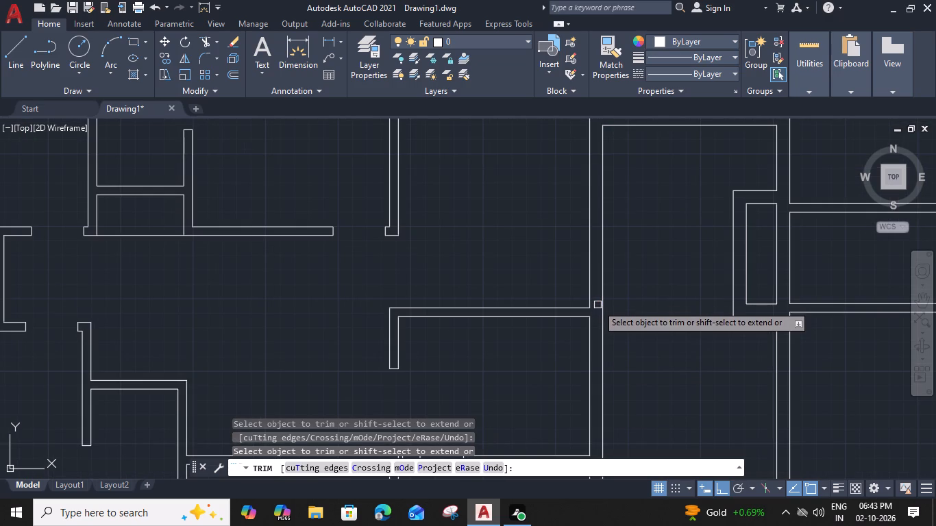
{"action": "key", "text": "Escape"}
Draw a short line across the southwest unit's east wall at the northeast room's northeast inner corner.
{"action": "middle_click_drag", "start_coordinate": [556, 153], "coordinate": [506, 351]}
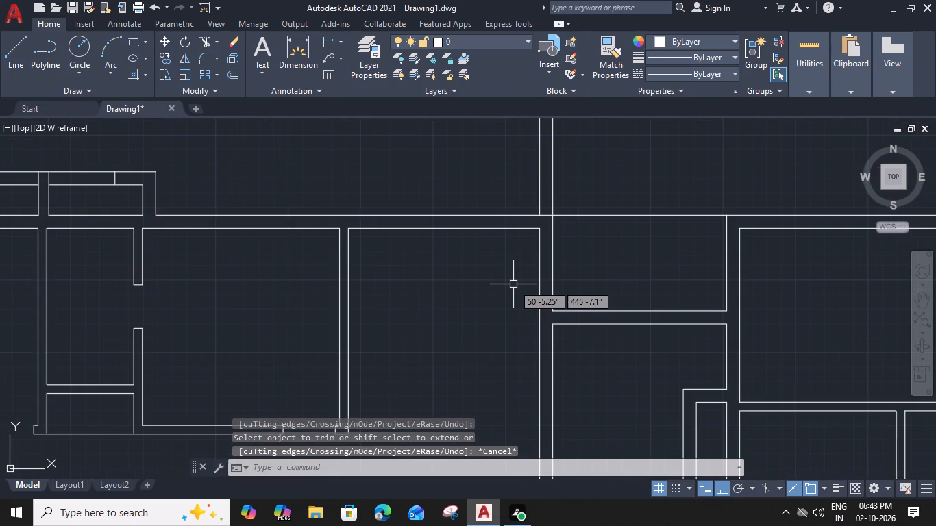
{"action": "key", "text": "l"}
{"action": "key", "text": "space"}
{"action": "scroll", "coordinate": [548, 227], "scroll_direction": "up", "scroll_amount": 1}
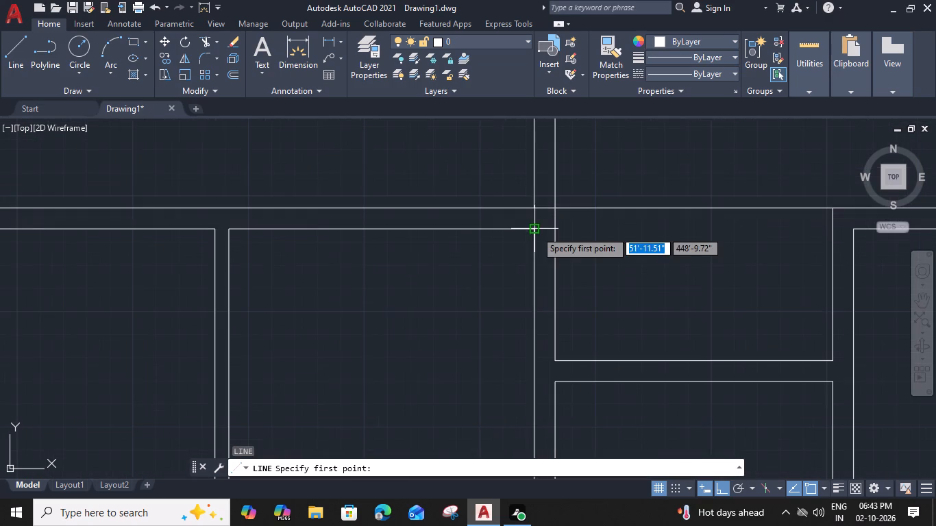
{"action": "left_click", "coordinate": [533, 228]}
{"action": "left_click", "coordinate": [556, 227]}
{"action": "key", "text": "Escape"}
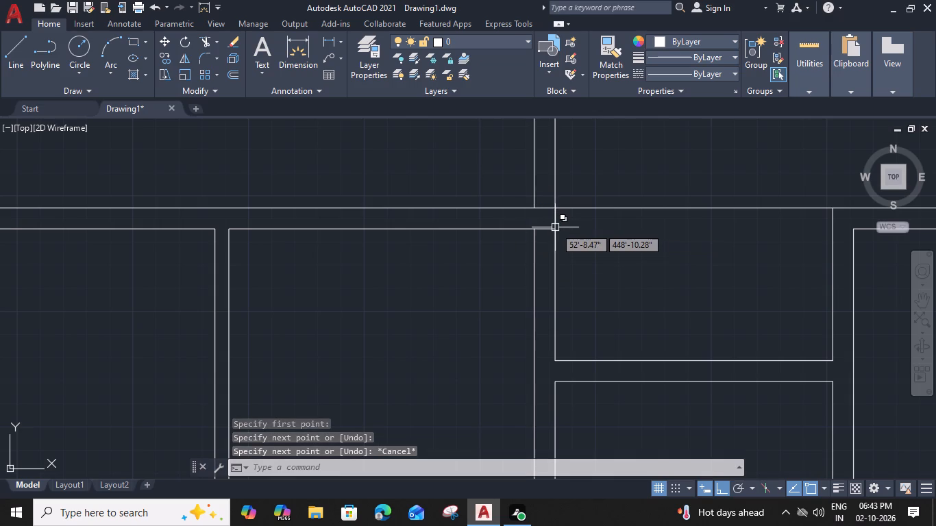
Offset the short line across the east wall 3" to the south.
{"action": "left_click", "coordinate": [555, 227]}
{"action": "type", "text": "o 3"}
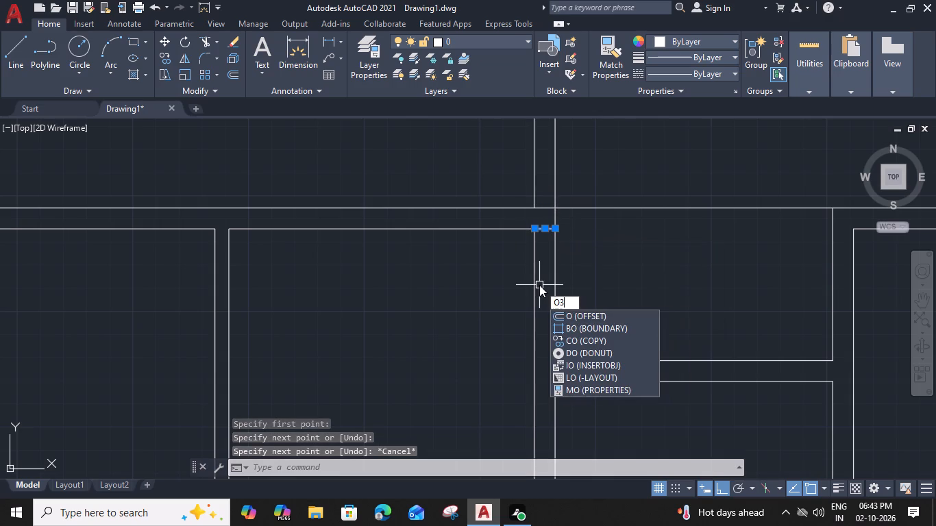
{"action": "key", "text": "BackSpace"}
{"action": "key", "text": "space"}
{"action": "type", "text": "3\""}
{"action": "key", "text": "Return"}
{"action": "left_click", "coordinate": [539, 285]}
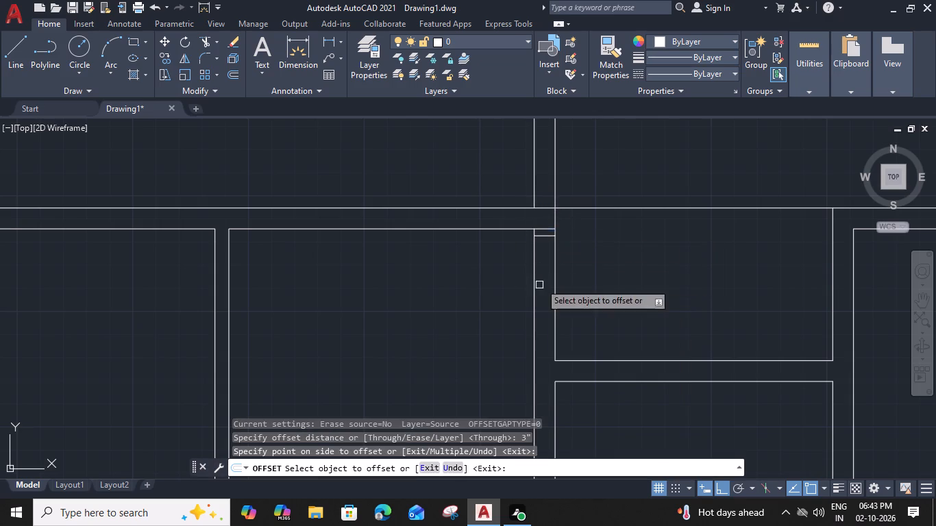
Offset the 3" line 3' to the south, and offset the resulting line another 1' south.
{"action": "left_click", "coordinate": [550, 235]}
{"action": "type", "text": "3'"}
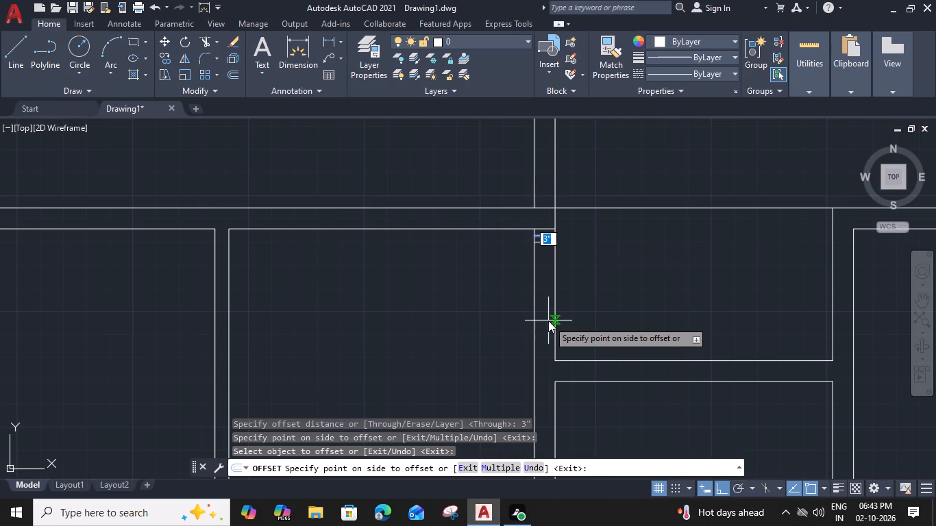
{"action": "key", "text": "space"}
{"action": "left_click", "coordinate": [548, 318]}
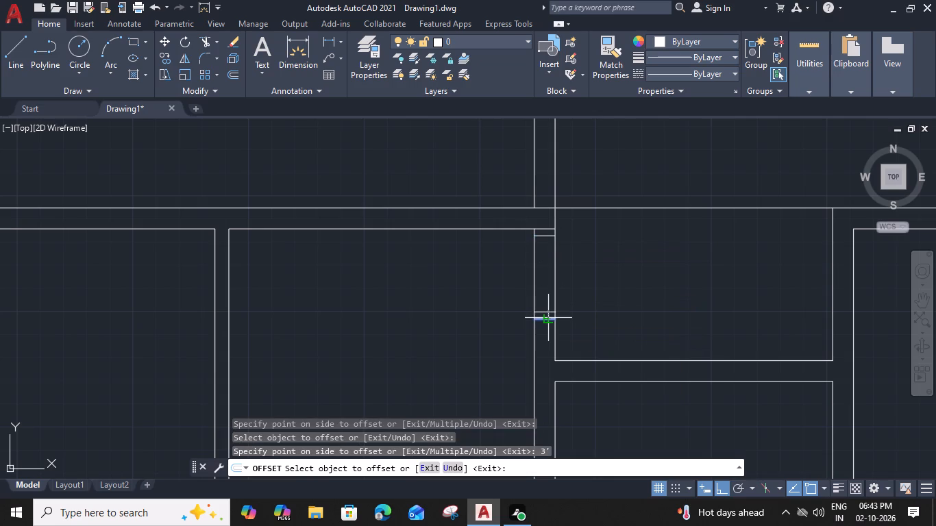
{"action": "key", "text": "1"}
{"action": "key", "text": "apostrophe"}
{"action": "key", "text": "space"}
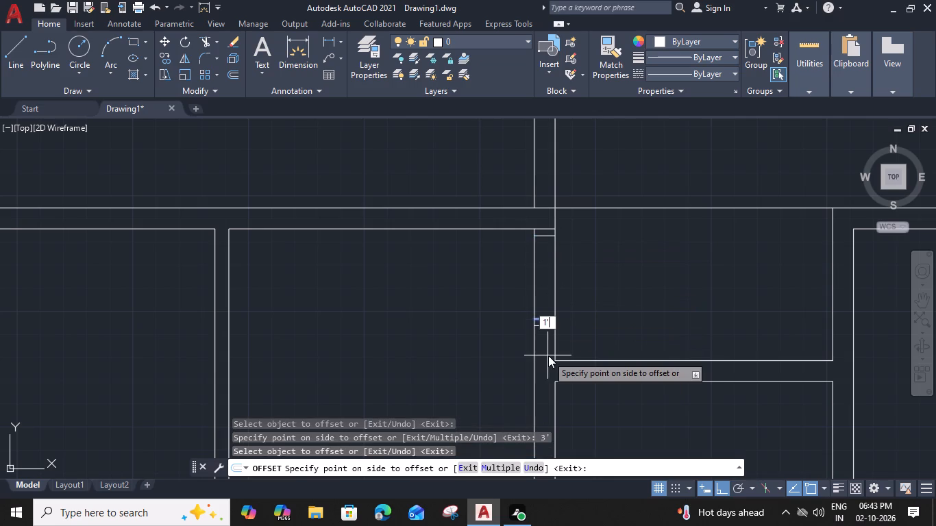
{"action": "key", "text": "Escape"}
Trim away the middle line in the east wall, the one offset 3'.
{"action": "type", "text": "tr"}
{"action": "key", "text": "space"}
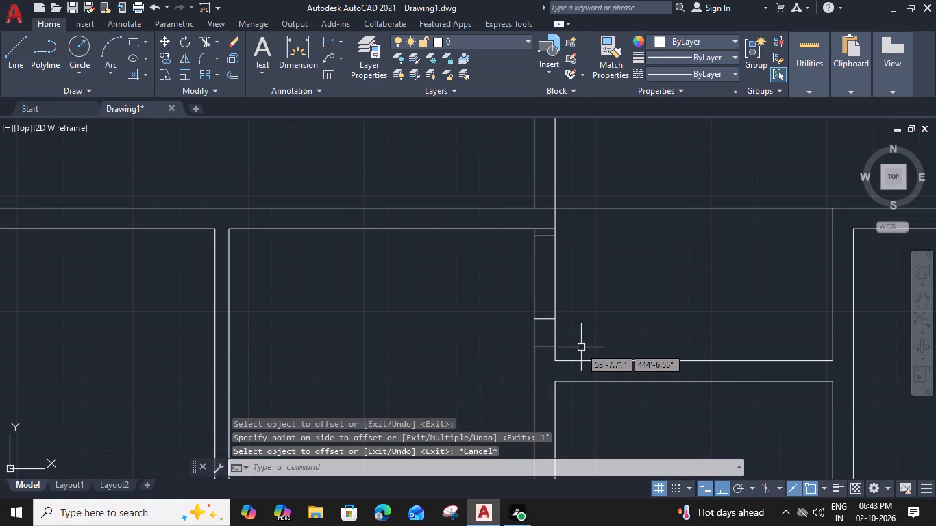
{"action": "left_click", "coordinate": [550, 318]}
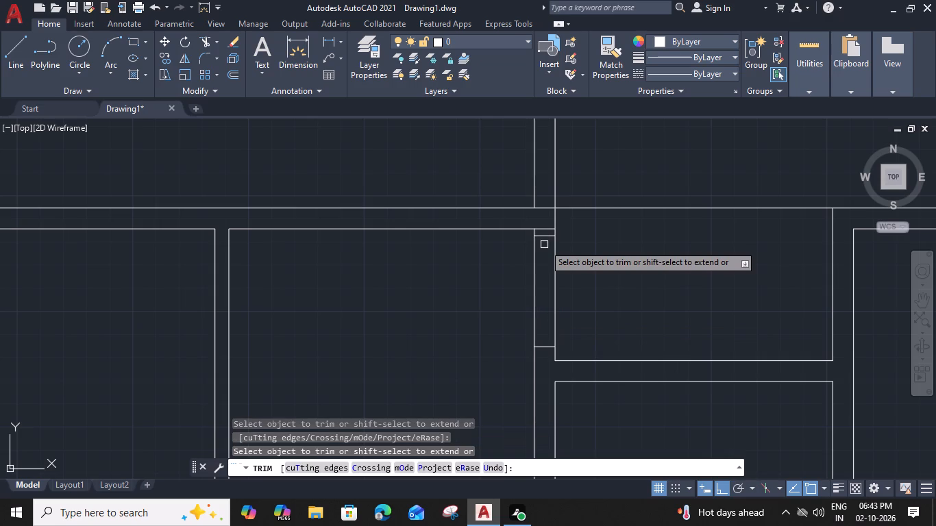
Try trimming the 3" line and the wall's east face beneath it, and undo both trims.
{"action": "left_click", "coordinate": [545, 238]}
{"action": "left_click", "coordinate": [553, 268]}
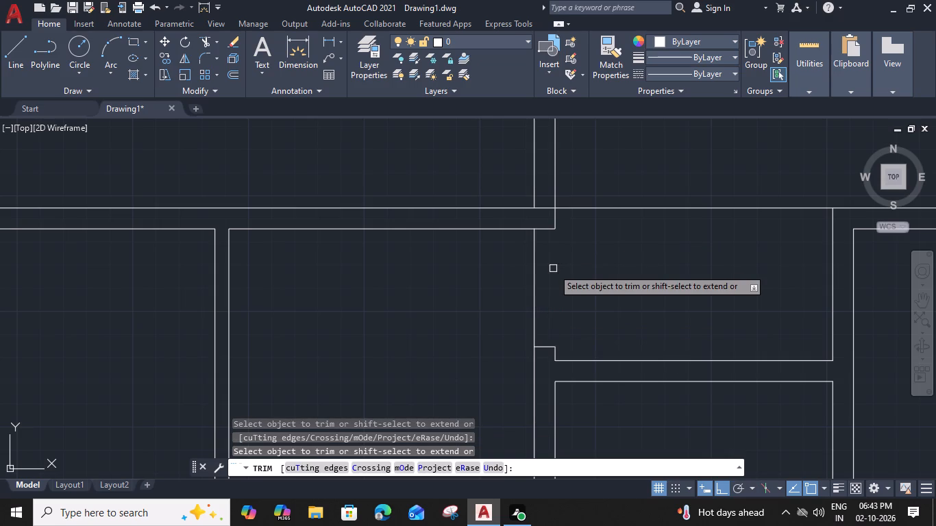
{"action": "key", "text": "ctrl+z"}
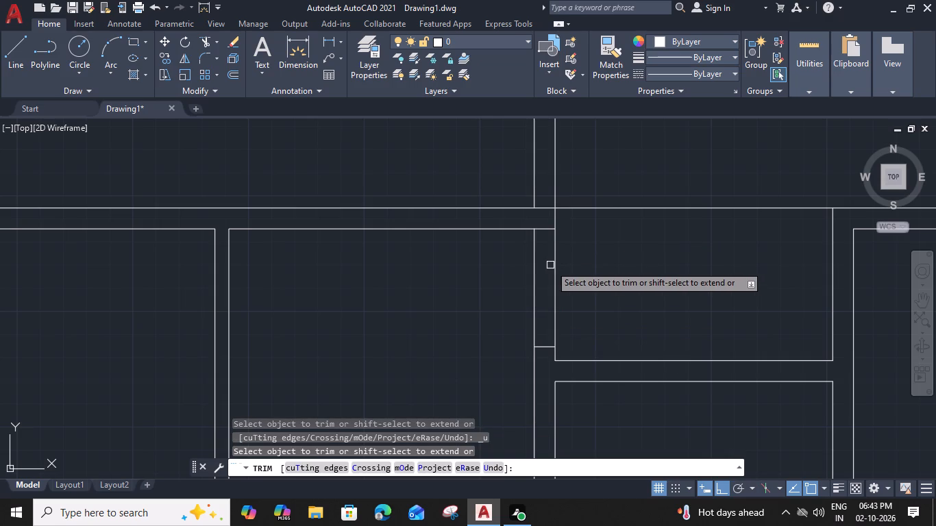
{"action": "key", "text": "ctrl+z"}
Trim both east wall faces between the 3" line and the southernmost offset line, and remove the short line at the corner.
{"action": "left_click", "coordinate": [558, 251]}
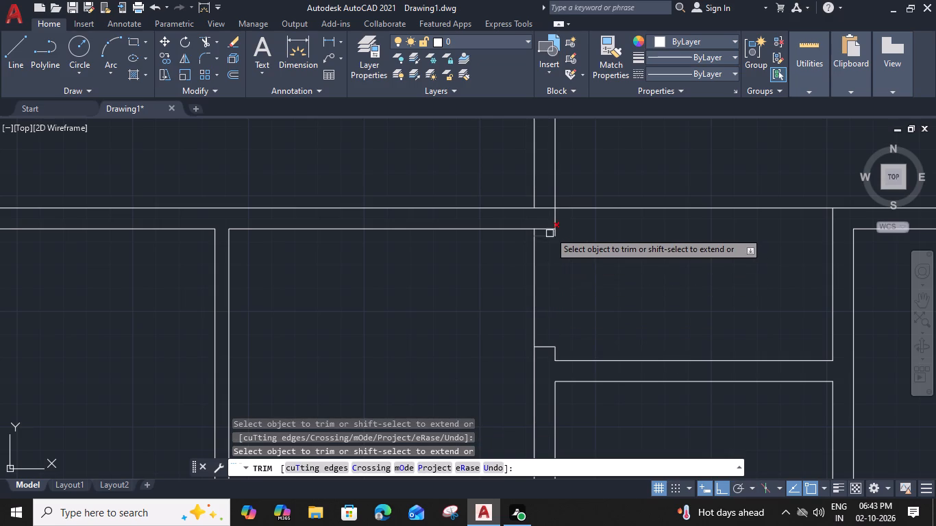
{"action": "left_click", "coordinate": [549, 229]}
{"action": "left_click", "coordinate": [537, 270]}
In the horizontal wall above the southeastern rooms, trim away the two western short lines and both wall faces across the 2'6" opening.
{"action": "scroll", "coordinate": [539, 282], "scroll_direction": "down", "scroll_amount": 1}
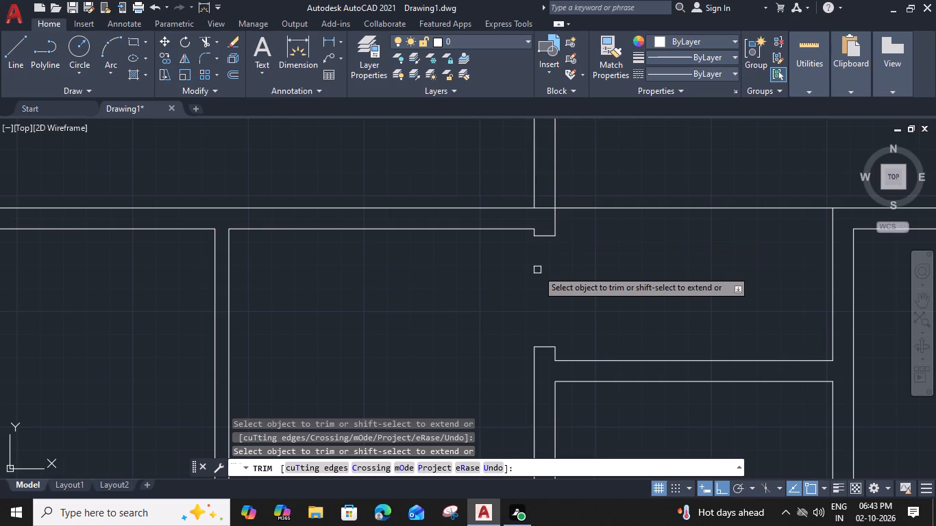
{"action": "middle_click_drag", "start_coordinate": [601, 373], "coordinate": [621, 177]}
{"action": "middle_click_drag", "start_coordinate": [526, 364], "coordinate": [550, 113]}
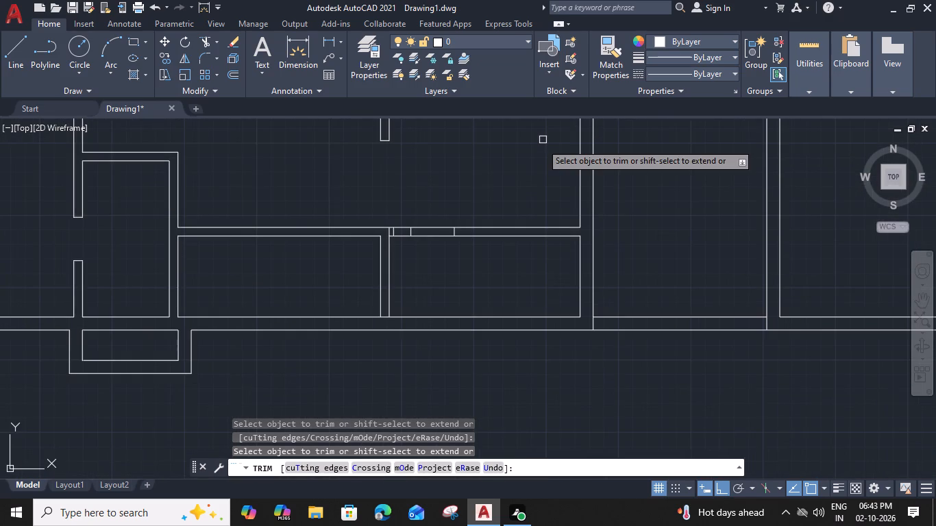
{"action": "scroll", "coordinate": [395, 229], "scroll_direction": "up", "scroll_amount": 2}
{"action": "left_click", "coordinate": [391, 234]}
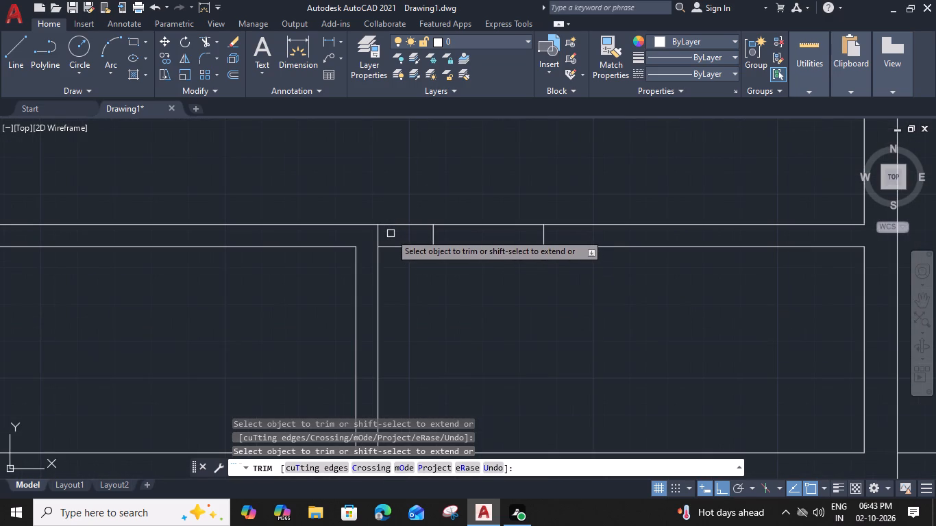
{"action": "left_click", "coordinate": [378, 234]}
{"action": "left_click", "coordinate": [489, 220]}
{"action": "left_click", "coordinate": [495, 281]}
{"action": "scroll", "coordinate": [495, 281], "scroll_direction": "down", "scroll_amount": 2}
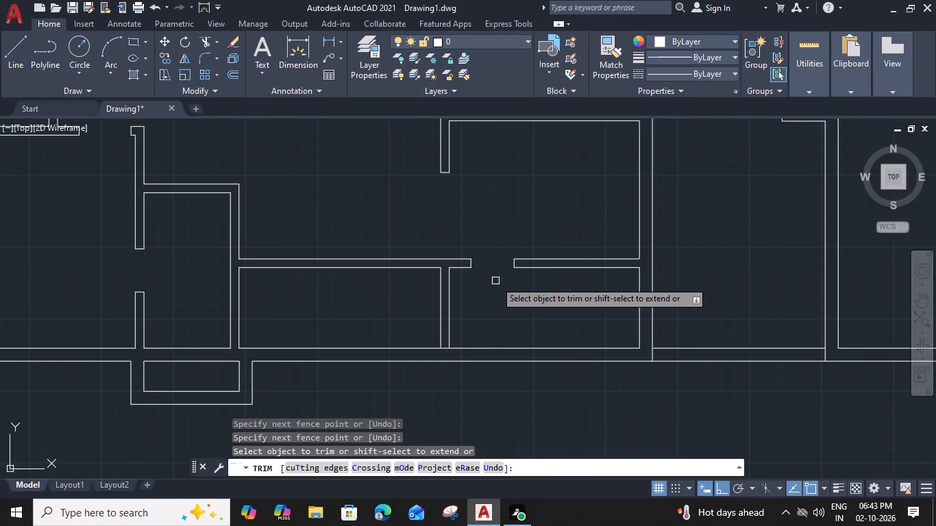
{"action": "key", "text": "Escape"}
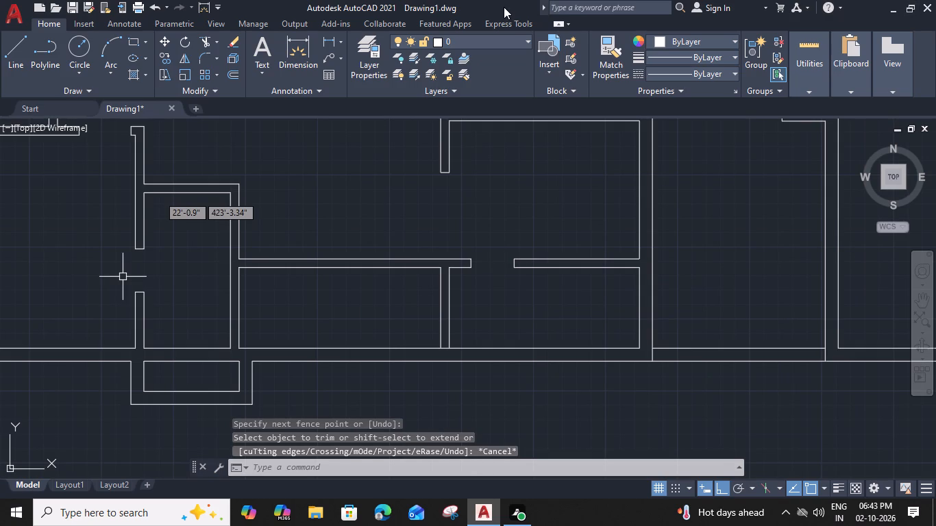
Extend the west face of the partition between the two southeastern rooms to the south wall's outer face.
{"action": "key", "text": "e"}
{"action": "type", "text": "x"}
{"action": "key", "text": "space"}
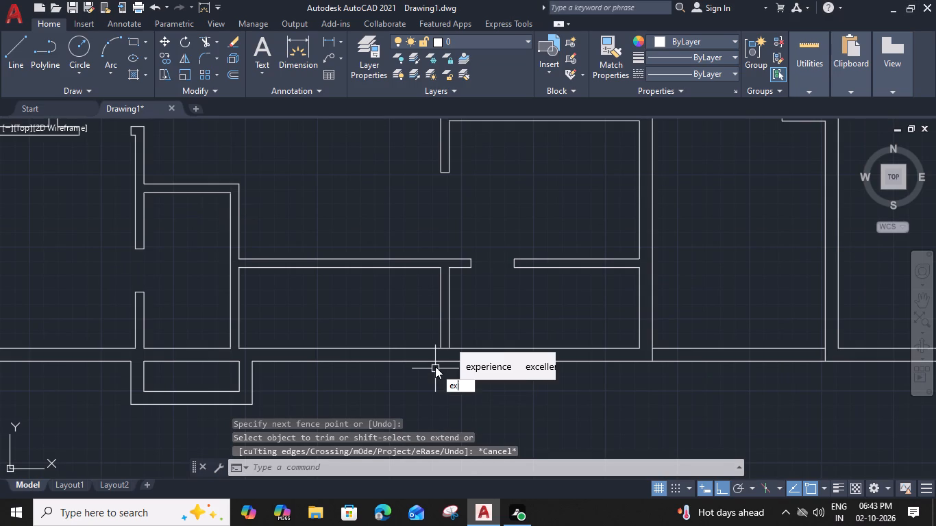
{"action": "left_click", "coordinate": [441, 332]}
{"action": "key", "text": "Escape"}
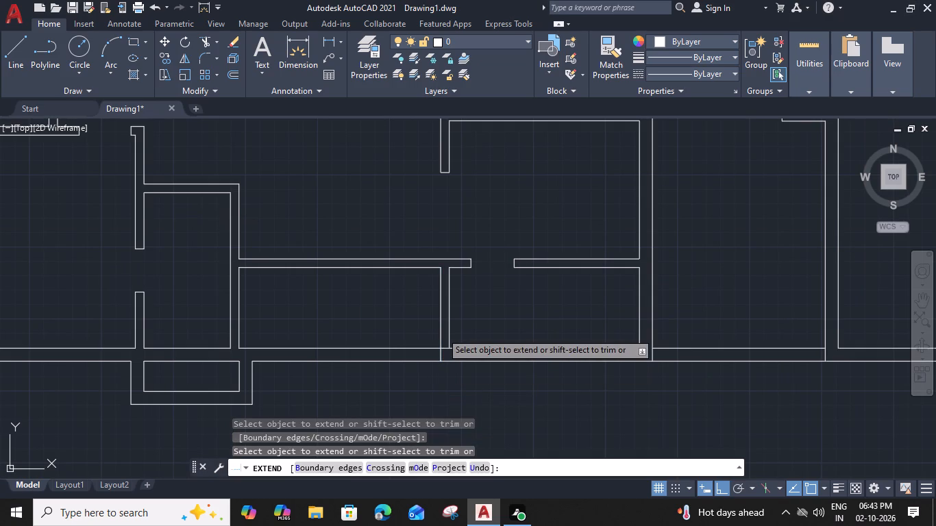
Erase the line closing the north side of the entrance passage between the southwest unit and the neighbouring unit to its east.
{"action": "scroll", "coordinate": [476, 293], "scroll_direction": "down", "scroll_amount": 3}
{"action": "middle_click_drag", "start_coordinate": [585, 188], "coordinate": [528, 288]}
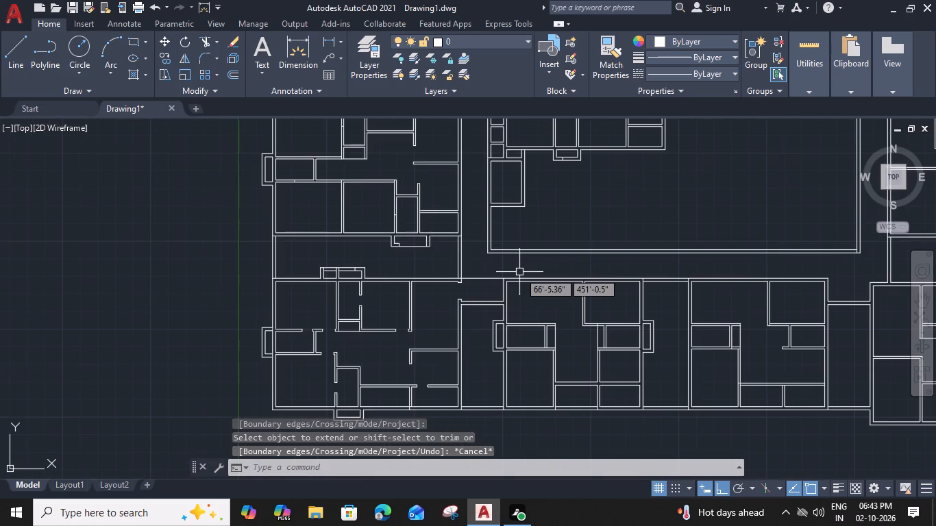
{"action": "scroll", "coordinate": [481, 286], "scroll_direction": "up", "scroll_amount": 1}
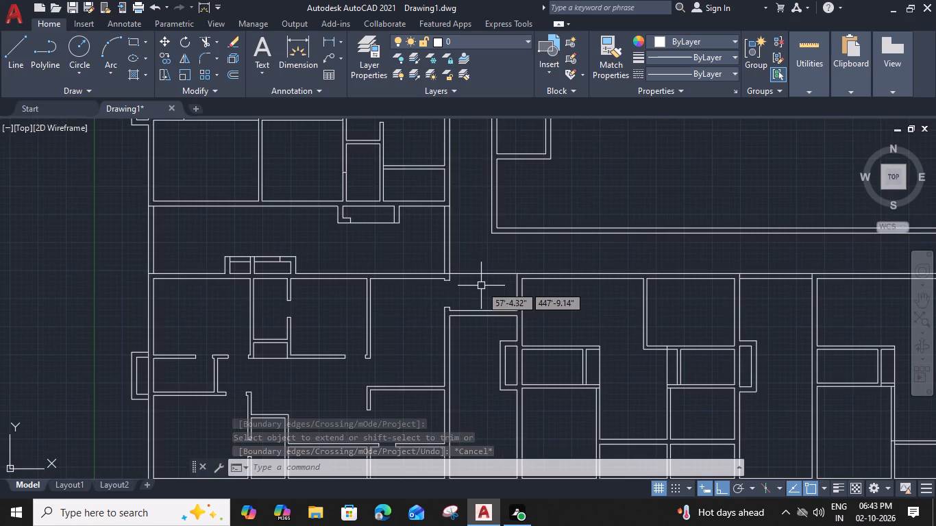
{"action": "left_click", "coordinate": [490, 275]}
{"action": "key", "text": "Delete"}
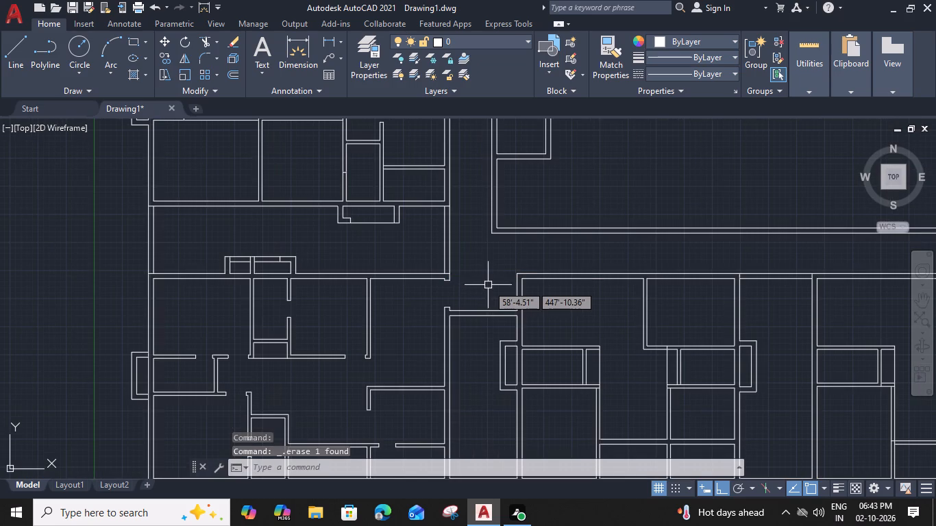
Offset the central block's west wall inner face, south of the projecting room, 7'3" east, and offset the new line another 7'3" east.
{"action": "middle_click_drag", "start_coordinate": [489, 267], "coordinate": [477, 295]}
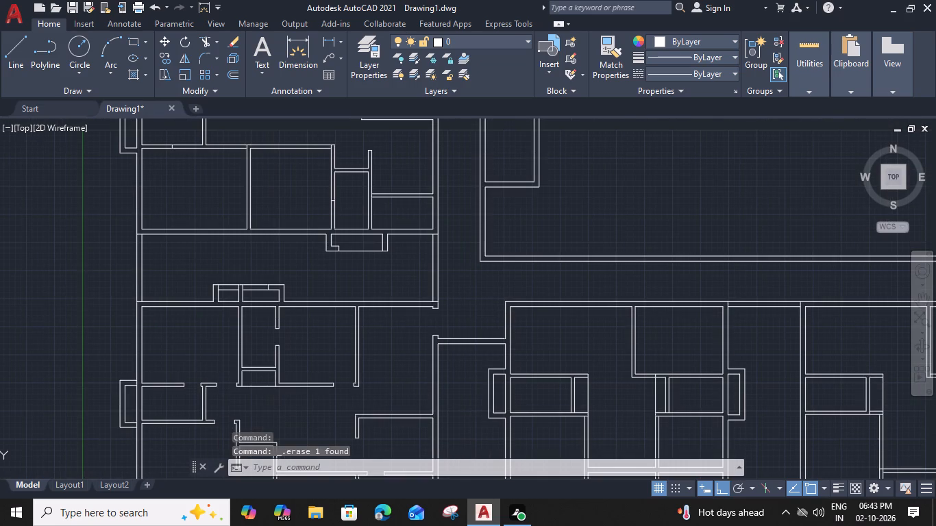
{"action": "scroll", "coordinate": [513, 227], "scroll_direction": "up", "scroll_amount": 3}
{"action": "middle_click_drag", "start_coordinate": [512, 241], "coordinate": [508, 321]}
{"action": "scroll", "coordinate": [512, 308], "scroll_direction": "down", "scroll_amount": 1}
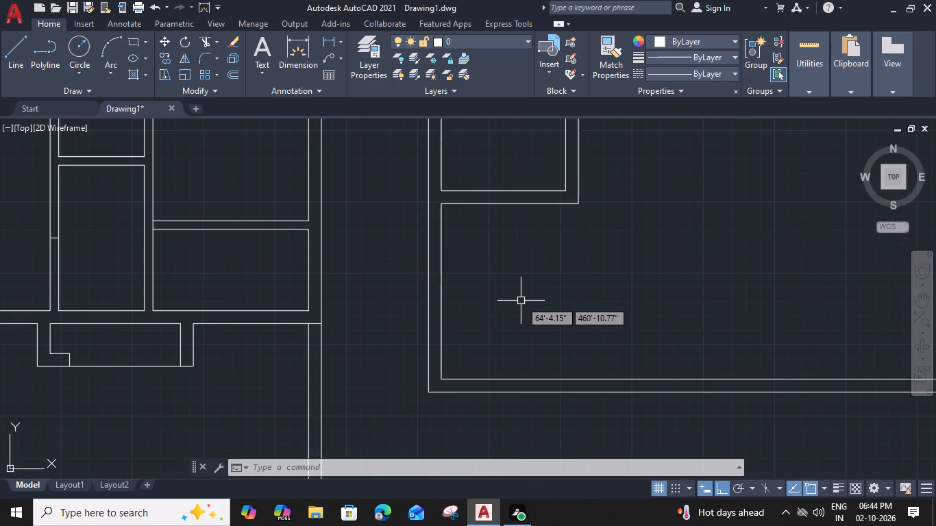
{"action": "left_click", "coordinate": [441, 320]}
{"action": "key", "text": "o"}
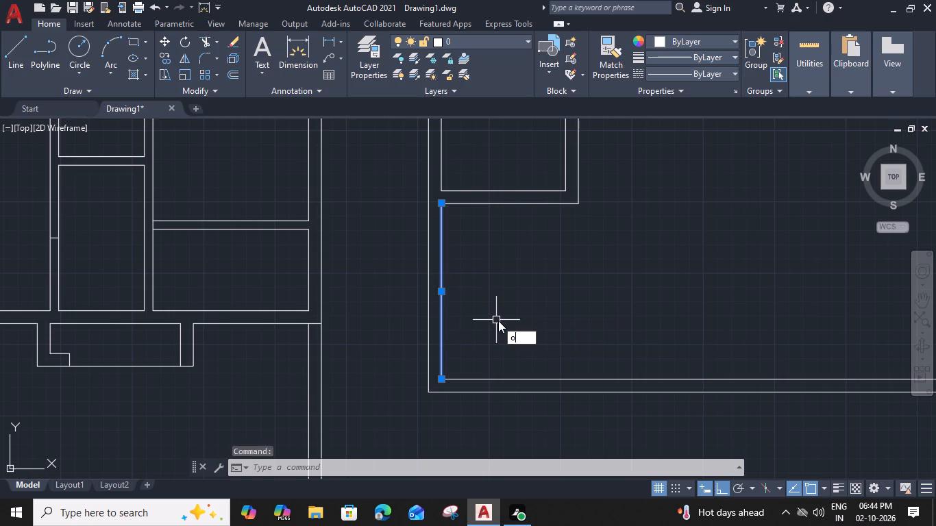
{"action": "key", "text": "space"}
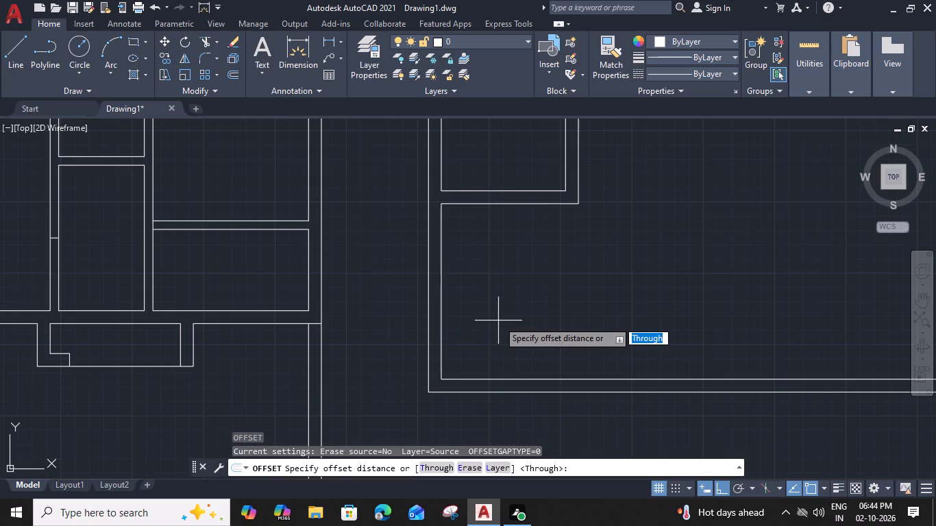
{"action": "key", "text": "7"}
{"action": "key", "text": "apostrophe"}
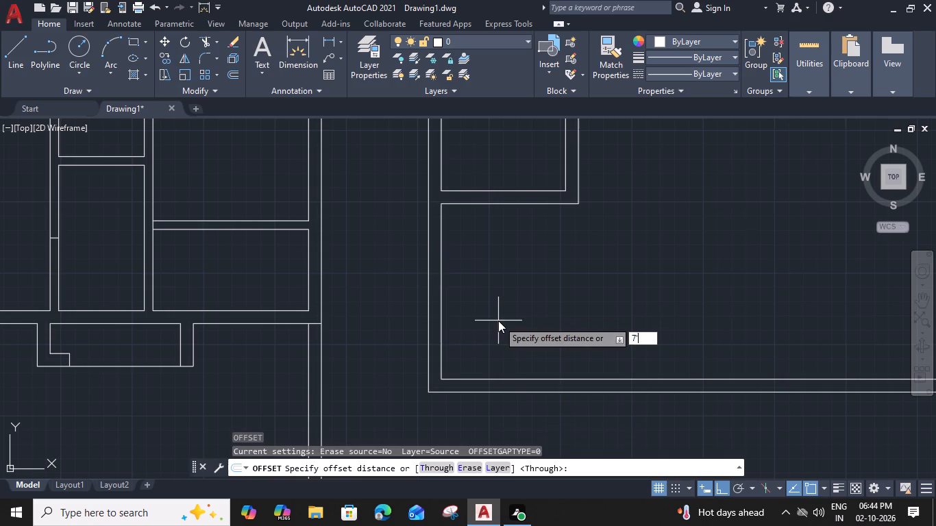
{"action": "type", "text": "3\""}
{"action": "key", "text": "Return"}
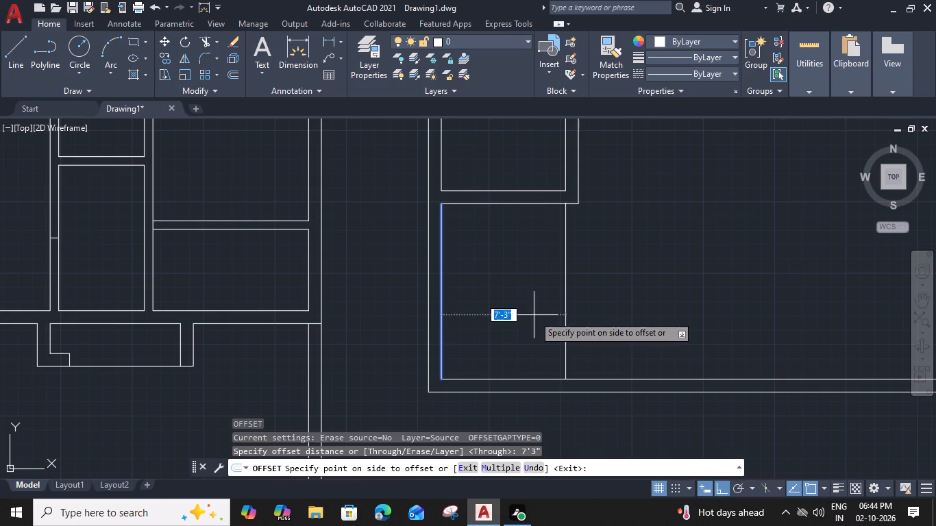
{"action": "left_click", "coordinate": [534, 315]}
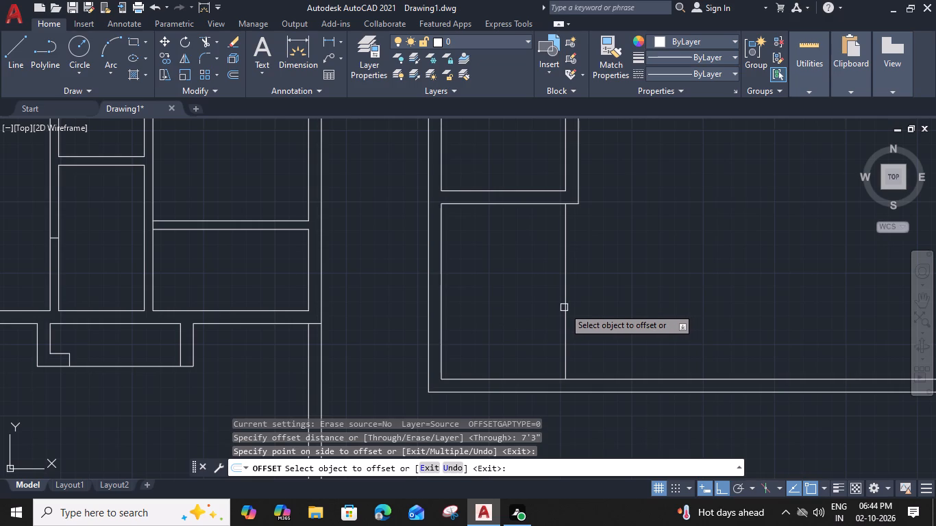
{"action": "left_click", "coordinate": [566, 295]}
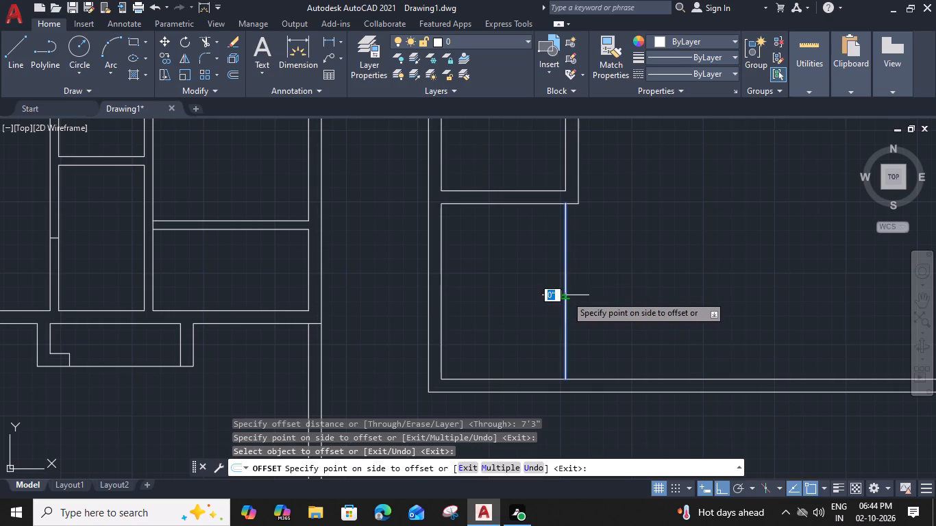
{"action": "middle_click_drag", "start_coordinate": [611, 297], "coordinate": [535, 295]}
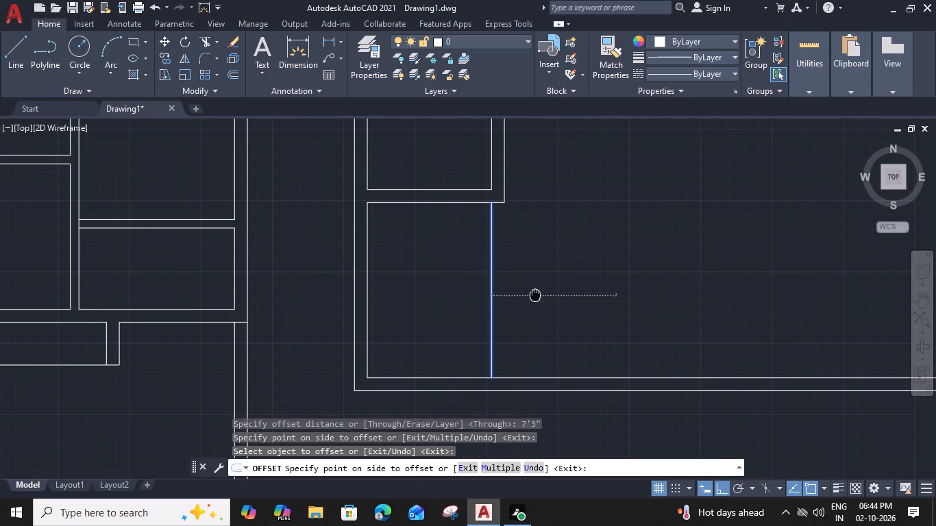
{"action": "left_click", "coordinate": [571, 296]}
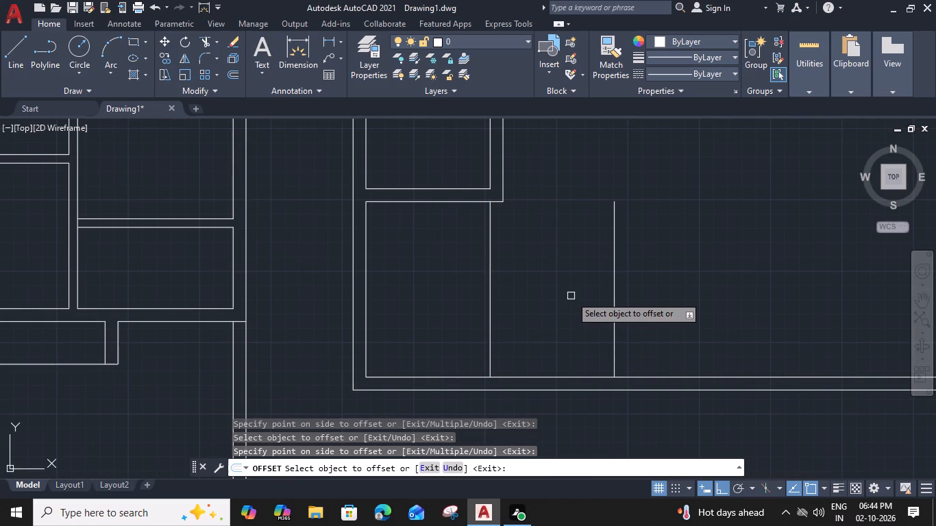
{"action": "key", "text": "Escape"}
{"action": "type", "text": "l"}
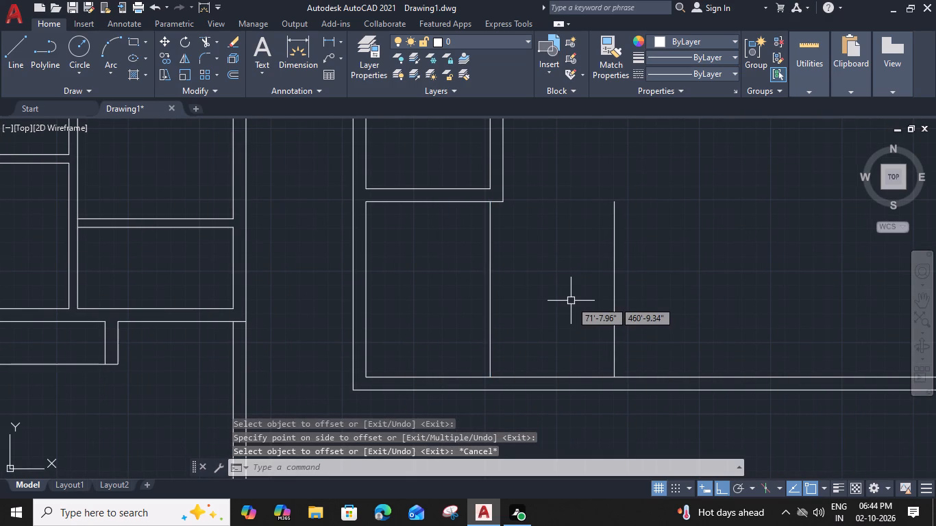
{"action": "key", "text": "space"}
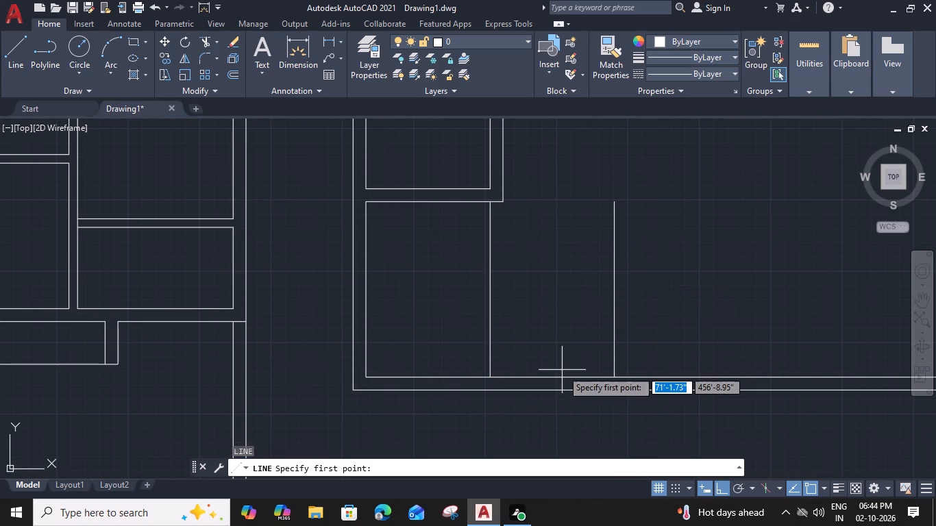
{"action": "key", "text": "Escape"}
Offset the inner face of the central block's south wall 5' north, and offset that new line 9" back south.
{"action": "left_click", "coordinate": [565, 375]}
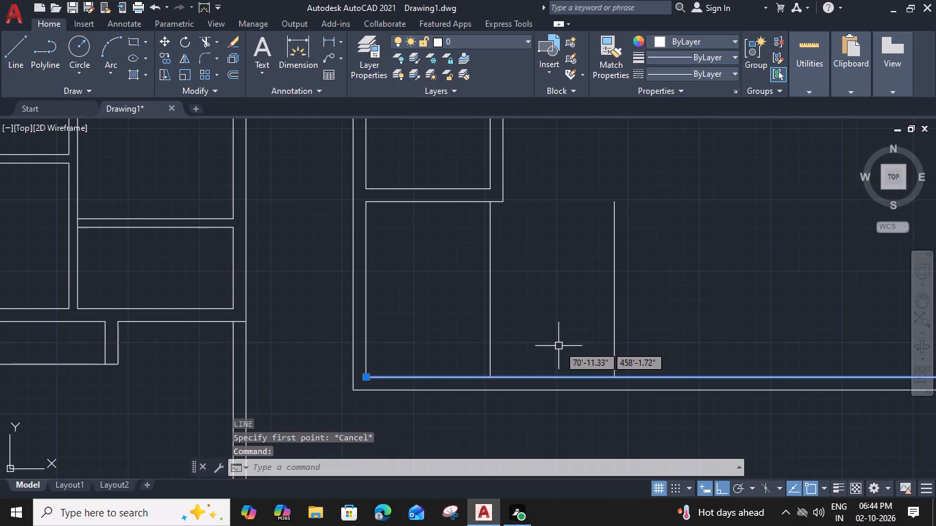
{"action": "type", "text": "o"}
{"action": "key", "text": "space"}
{"action": "type", "text": "5'"}
{"action": "key", "text": "space"}
{"action": "left_click", "coordinate": [559, 343]}
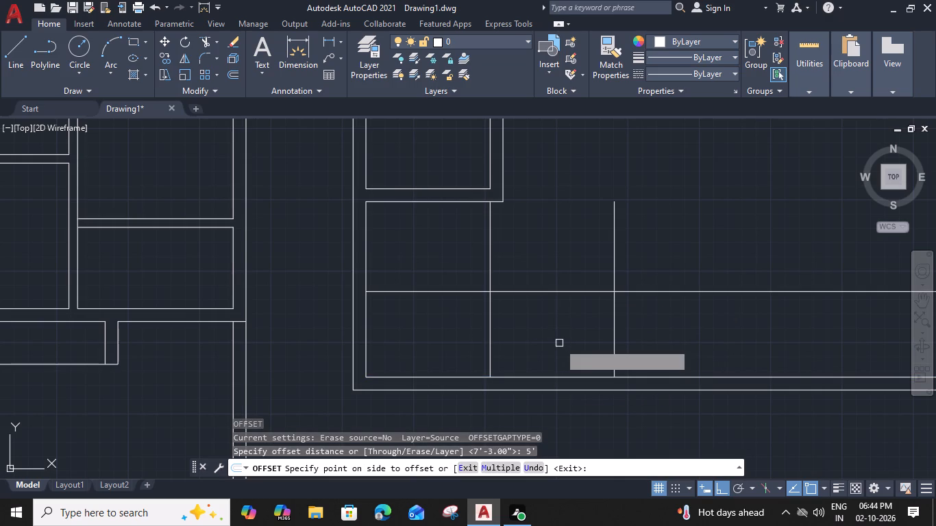
{"action": "left_click", "coordinate": [578, 295]}
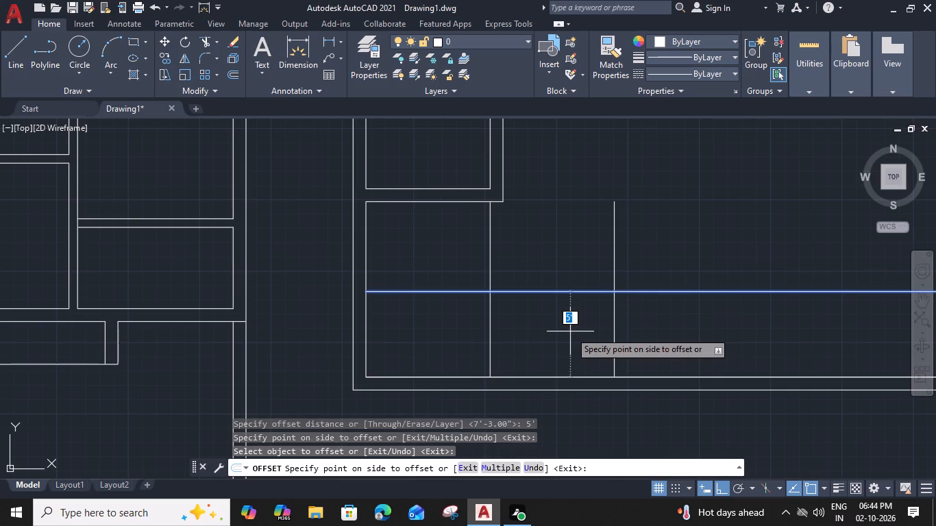
{"action": "type", "text": "9\""}
{"action": "key", "text": "Return"}
{"action": "key", "text": "Escape"}
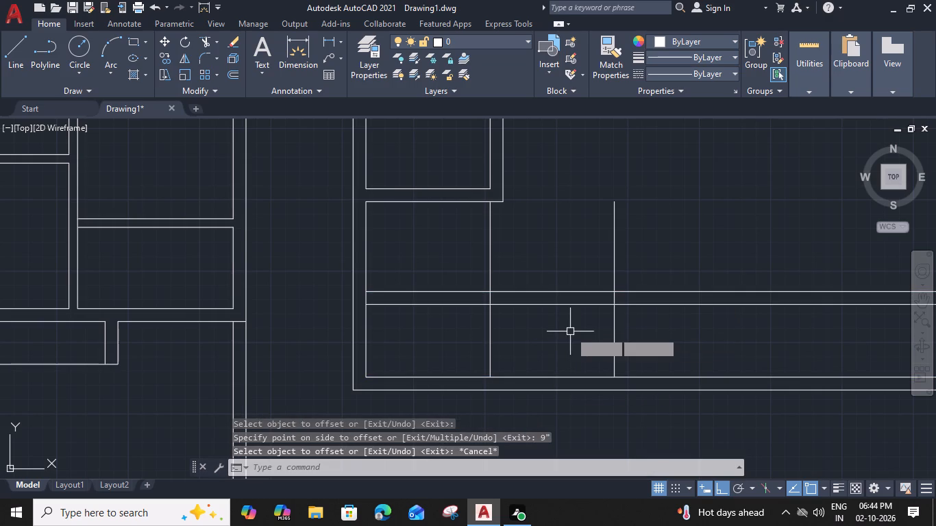
Trim both new horizontal lines west of the first 7'3" vertical line.
{"action": "type", "text": "tr"}
{"action": "key", "text": "space"}
{"action": "left_click_drag", "start_coordinate": [468, 277], "coordinate": [466, 283]}
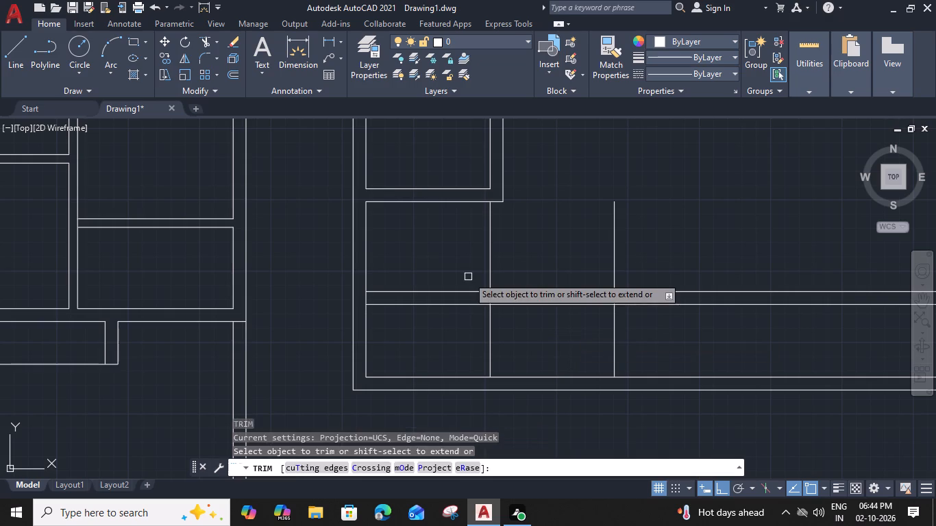
{"action": "left_click", "coordinate": [456, 337]}
{"action": "key", "text": "Escape"}
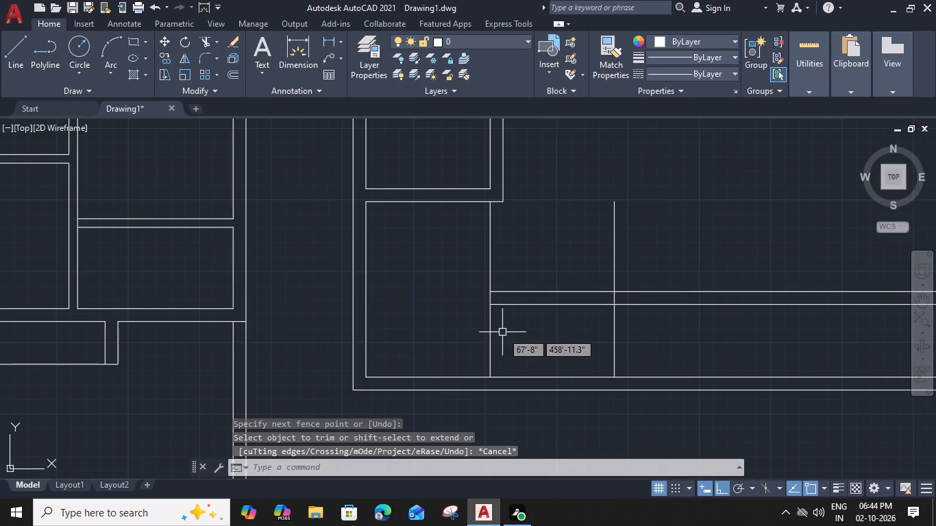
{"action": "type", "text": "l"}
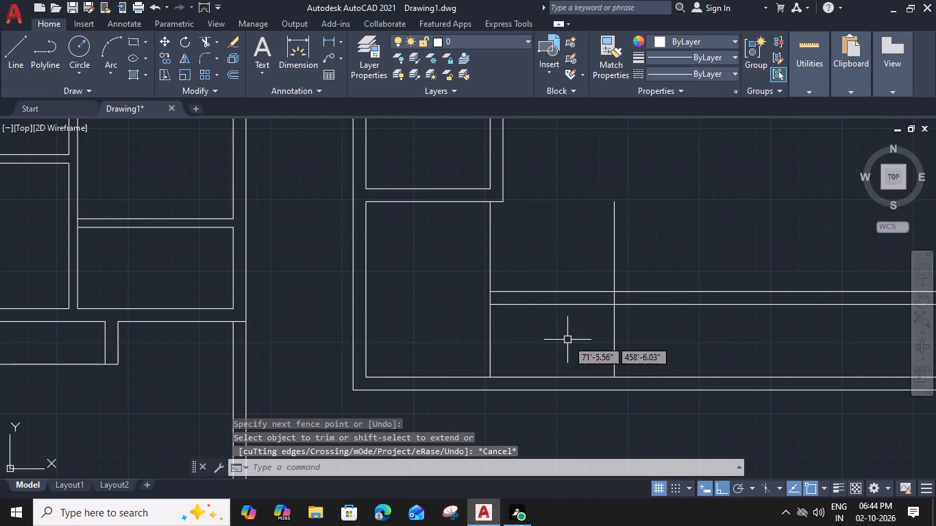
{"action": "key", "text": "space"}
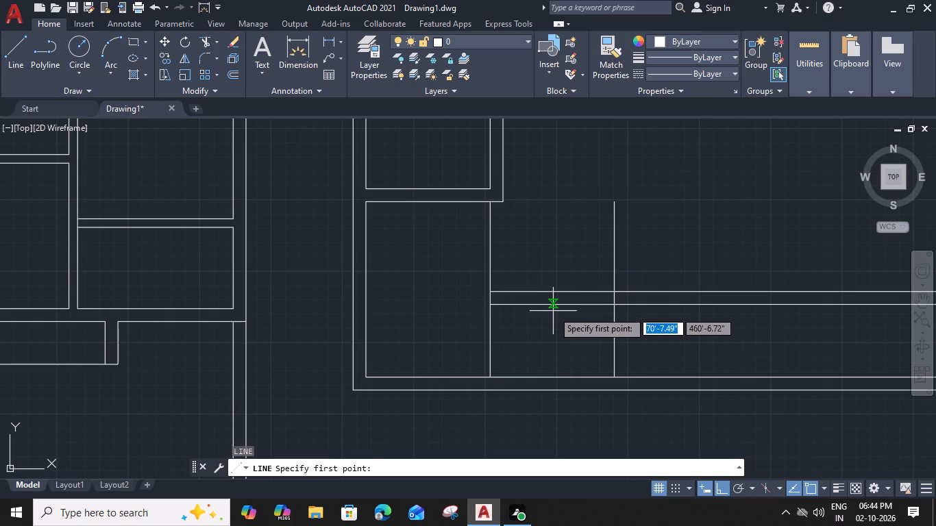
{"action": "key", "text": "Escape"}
Trim both horizontal lines east of the second 7'3" vertical line.
{"action": "type", "text": "tr"}
{"action": "key", "text": "space"}
{"action": "left_click_drag", "start_coordinate": [680, 264], "coordinate": [680, 262]}
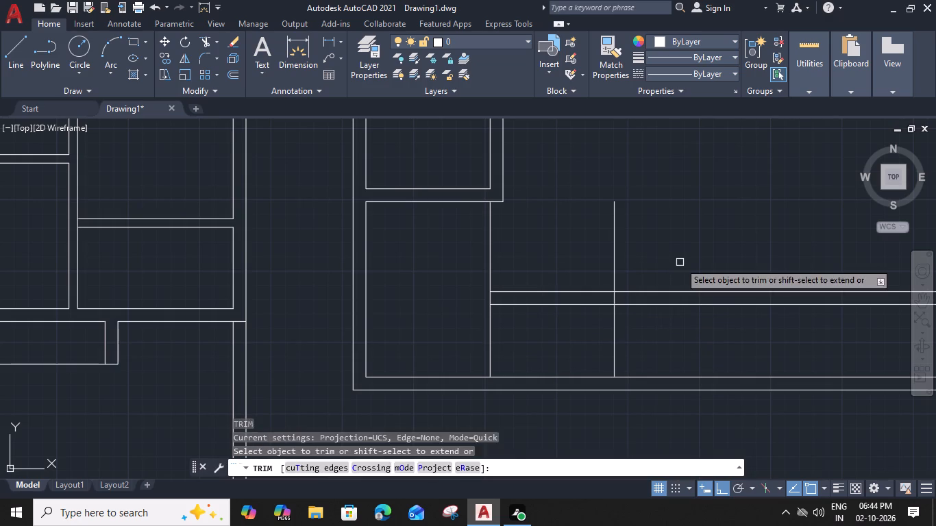
{"action": "left_click_drag", "start_coordinate": [680, 262], "coordinate": [679, 273]}
{"action": "left_click", "coordinate": [661, 336]}
{"action": "key", "text": "Escape"}
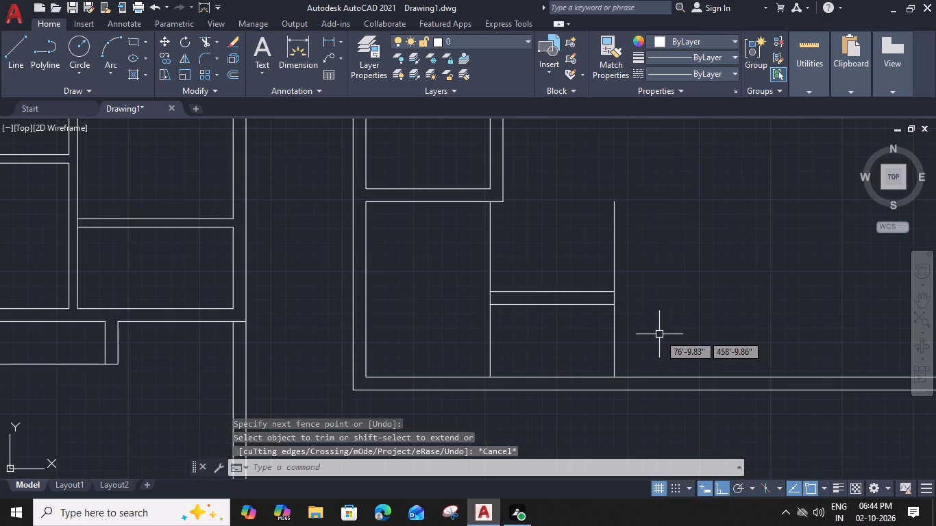
Draw a vertical line from the midpoint of the horizontal wall's south face down to the south wall's inner face.
{"action": "type", "text": "l"}
{"action": "key", "text": "space"}
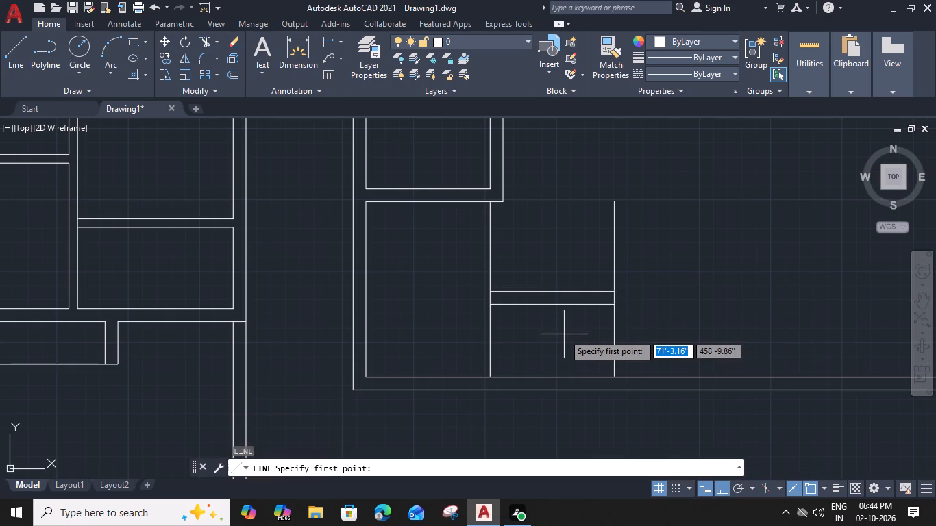
{"action": "left_click", "coordinate": [552, 306]}
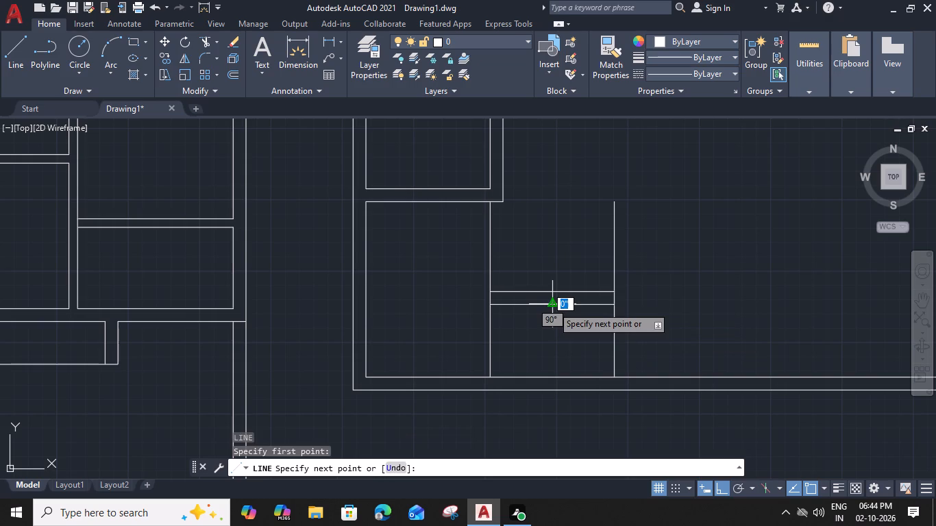
{"action": "left_click", "coordinate": [554, 375]}
{"action": "key", "text": "Escape"}
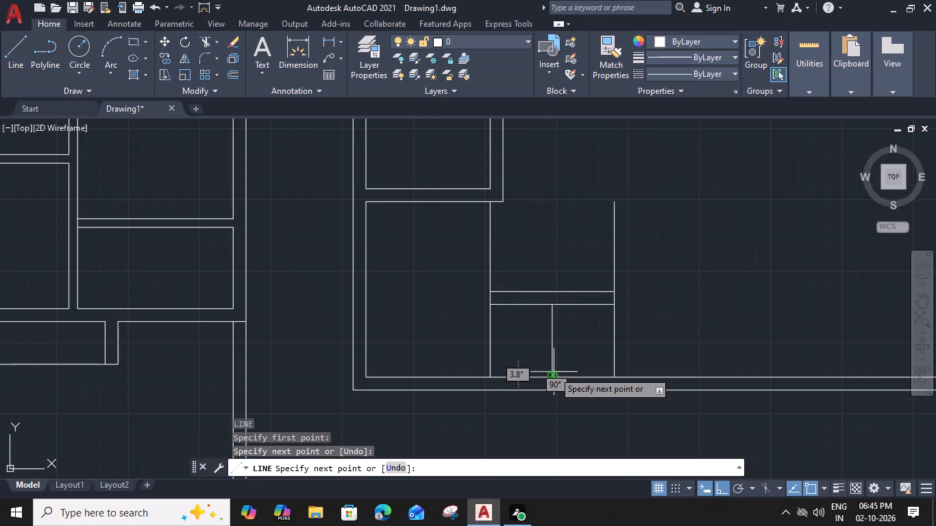
Offset the midpoint partition line 9" west.
{"action": "left_click", "coordinate": [552, 349]}
{"action": "type", "text": "o"}
{"action": "key", "text": "space"}
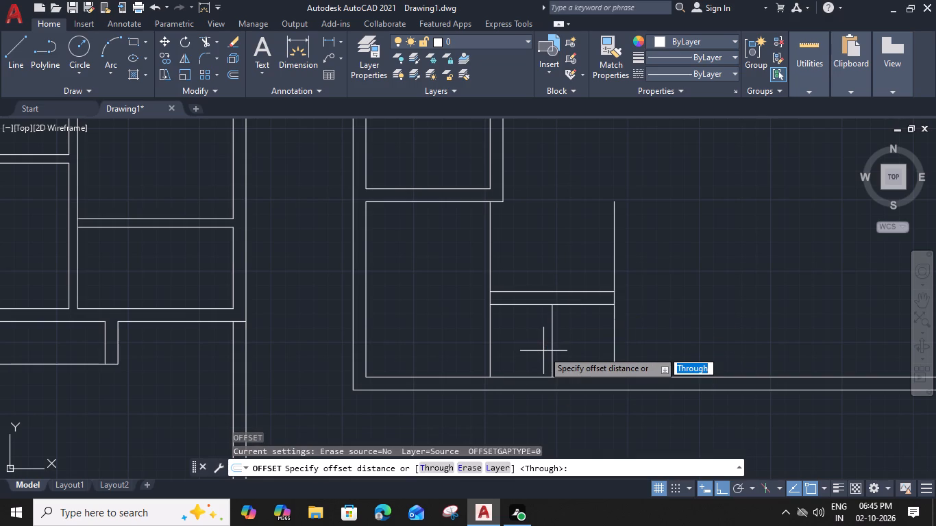
{"action": "type", "text": "9/"}
{"action": "key", "text": "shift+quotedbl"}
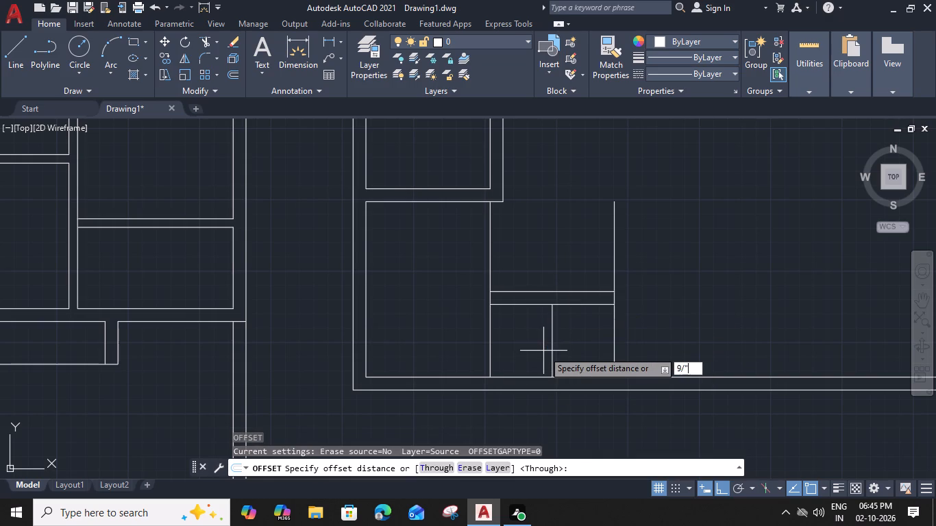
{"action": "key", "text": "BackSpace"}
{"action": "key", "text": "BackSpace"}
{"action": "key", "text": "shift+quotedbl"}
{"action": "key", "text": "Return"}
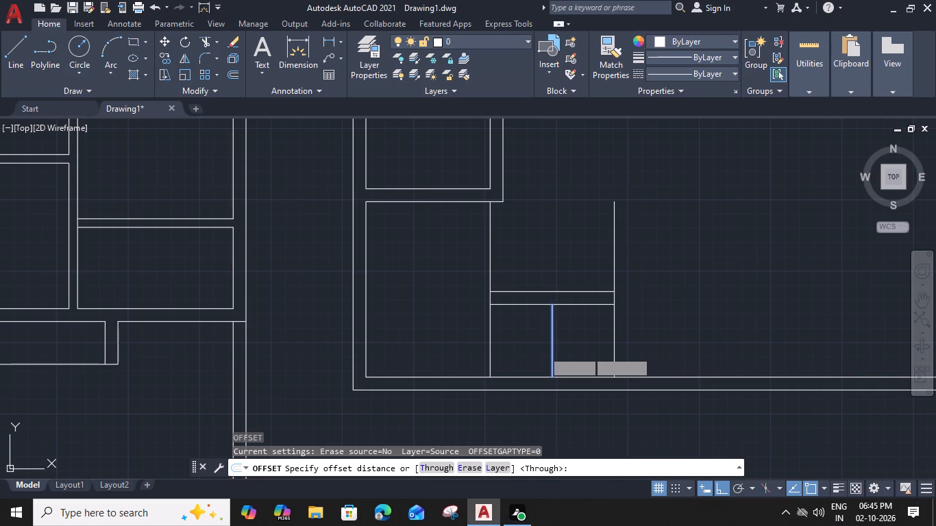
{"action": "left_click", "coordinate": [543, 351]}
{"action": "key", "text": "Escape"}
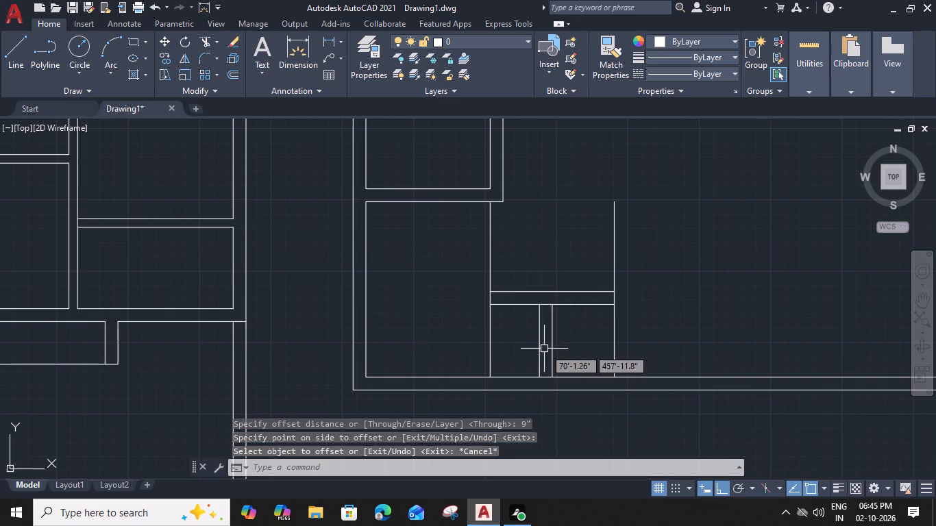
Trim the short wall-face segments between the two partition lines at the partition's north and south ends.
{"action": "type", "text": "tr"}
{"action": "key", "text": "space"}
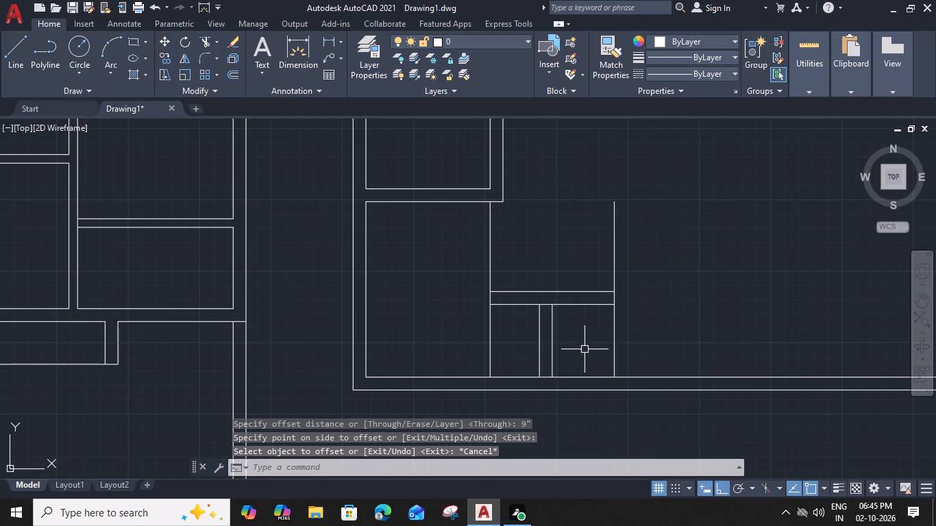
{"action": "left_click", "coordinate": [547, 377]}
{"action": "left_click", "coordinate": [546, 305]}
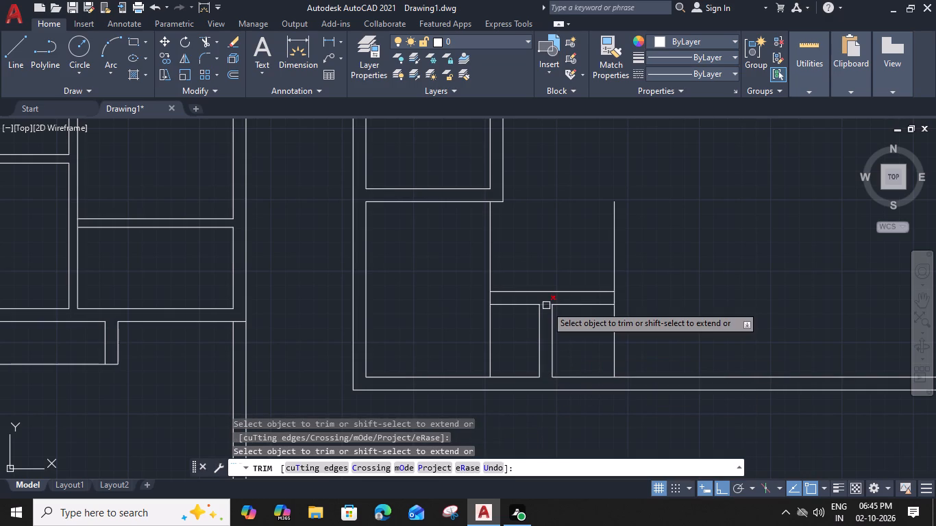
{"action": "key", "text": "Escape"}
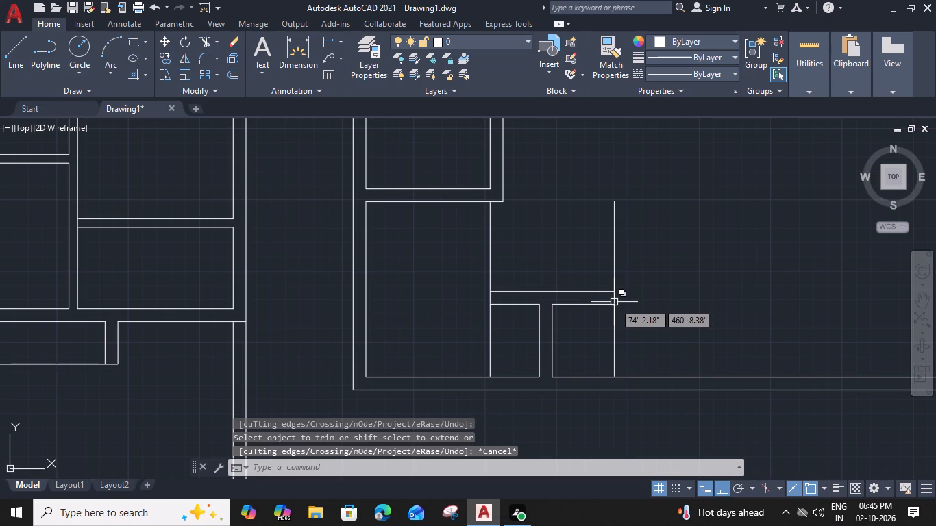
Offset the easternmost vertical line 9" east as the wall's other face.
{"action": "left_click", "coordinate": [615, 325]}
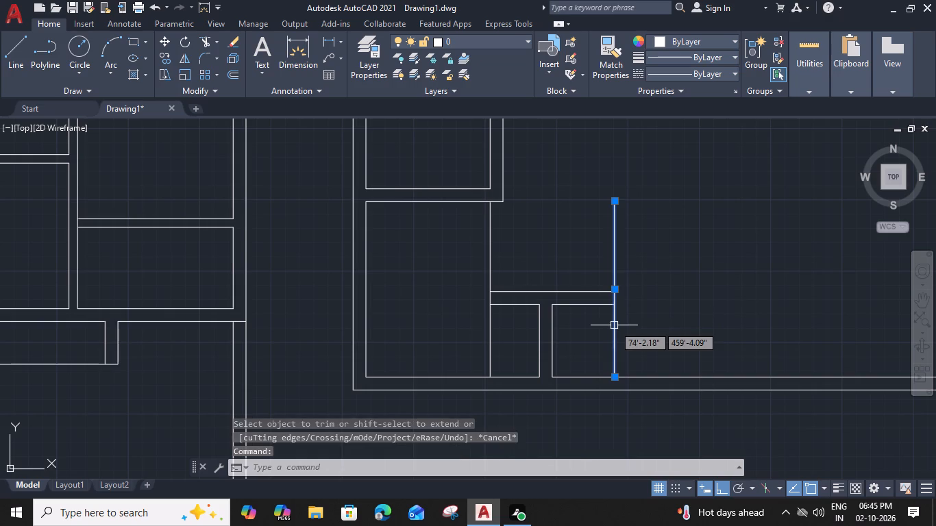
{"action": "key", "text": "o"}
{"action": "key", "text": "space"}
{"action": "type", "text": "9\""}
{"action": "key", "text": "Return"}
{"action": "left_click", "coordinate": [643, 316]}
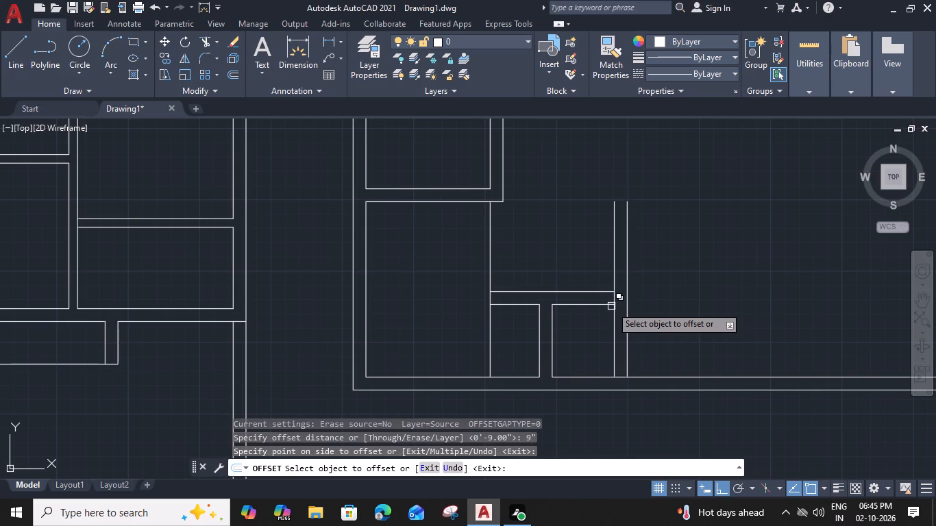
Extend both faces of the small rooms' north horizontal wall east to the newly offset vertical line.
{"action": "key", "text": "Escape"}
{"action": "key", "text": "e"}
{"action": "type", "text": "x"}
{"action": "key", "text": "space"}
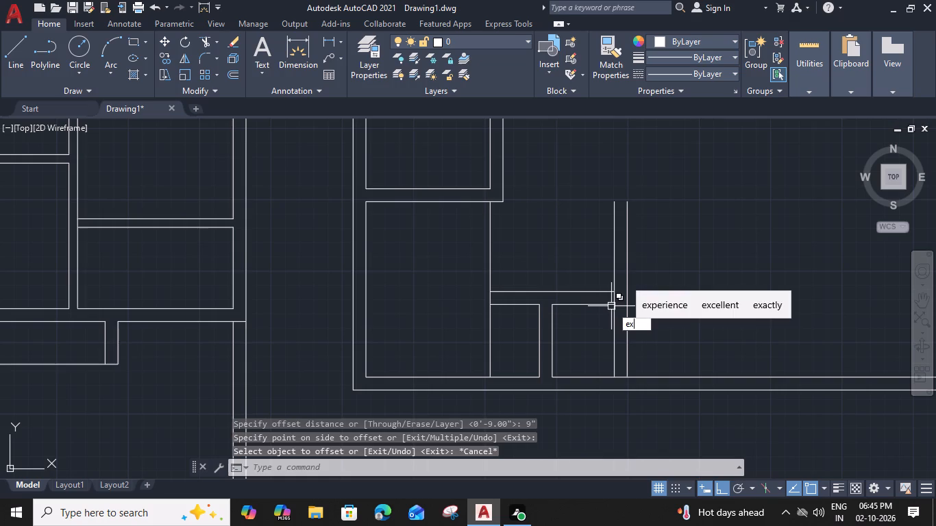
{"action": "left_click", "coordinate": [600, 304]}
{"action": "left_click", "coordinate": [601, 294]}
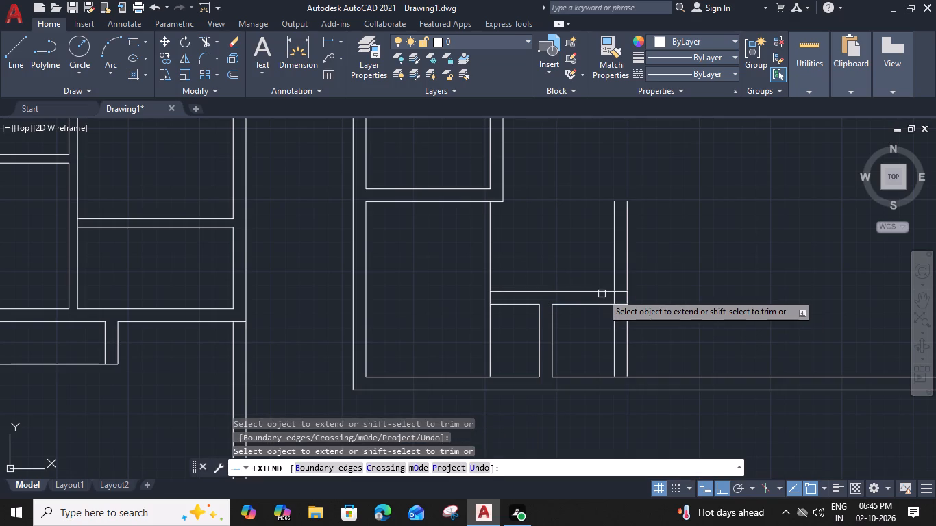
{"action": "key", "text": "Escape"}
Trim the two vertical lines above the small rooms' north wall and the overlapping segments at the east wall's junctions.
{"action": "scroll", "coordinate": [654, 262], "scroll_direction": "down", "scroll_amount": 2}
{"action": "middle_click_drag", "start_coordinate": [654, 262], "coordinate": [652, 260]}
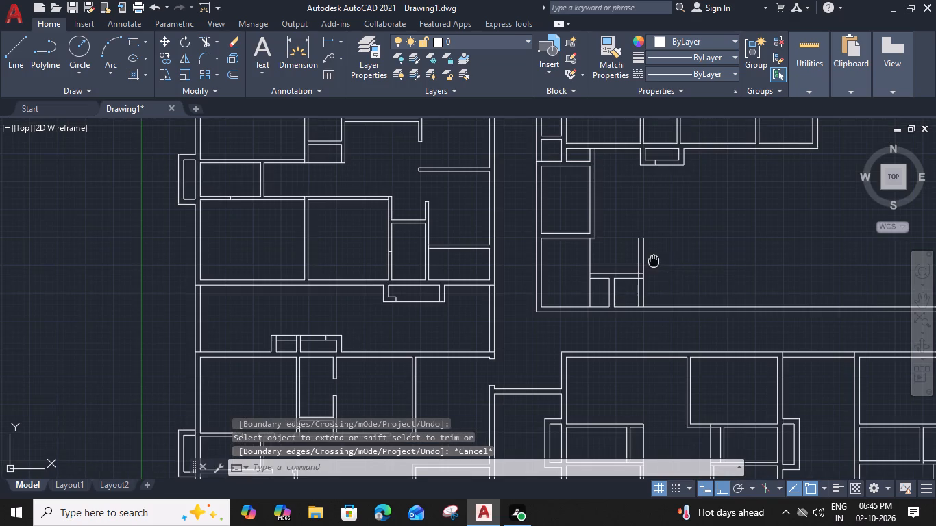
{"action": "middle_click_drag", "start_coordinate": [652, 260], "coordinate": [549, 270]}
{"action": "scroll", "coordinate": [550, 286], "scroll_direction": "up", "scroll_amount": 1}
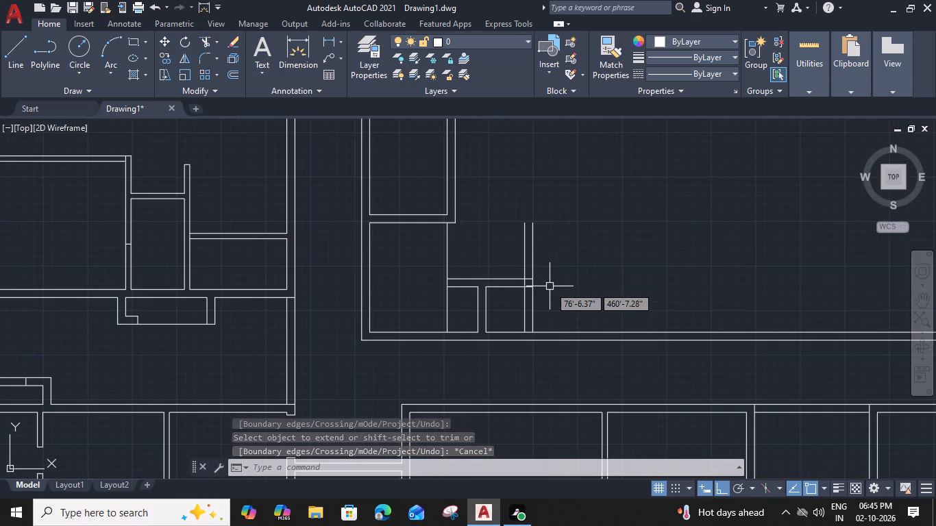
{"action": "key", "text": "t"}
{"action": "key", "text": "r"}
{"action": "key", "text": "space"}
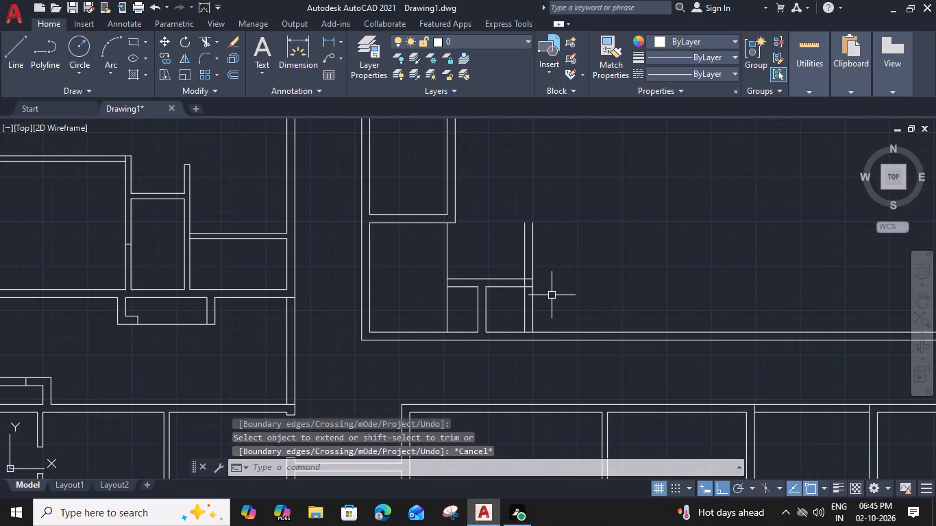
{"action": "left_click", "coordinate": [532, 260]}
{"action": "left_click", "coordinate": [525, 261]}
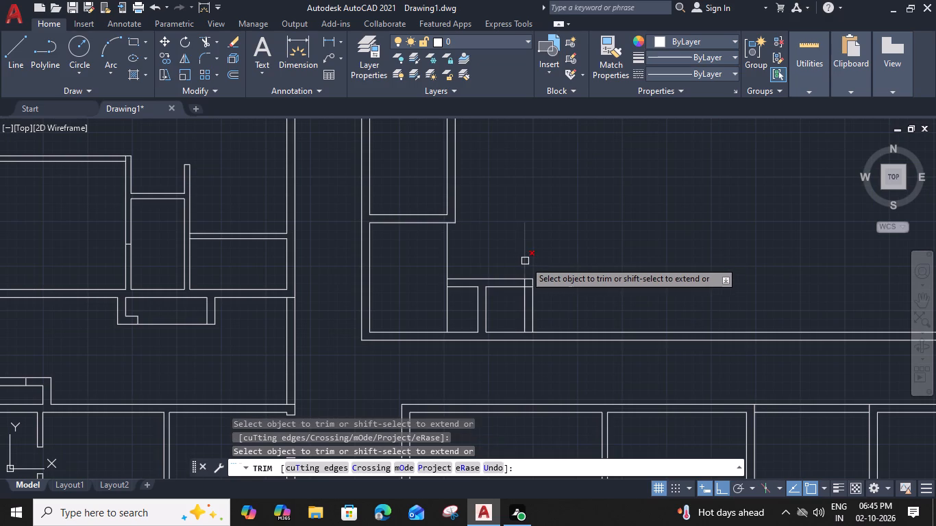
{"action": "scroll", "coordinate": [531, 290], "scroll_direction": "up", "scroll_amount": 2}
{"action": "left_click", "coordinate": [526, 278]}
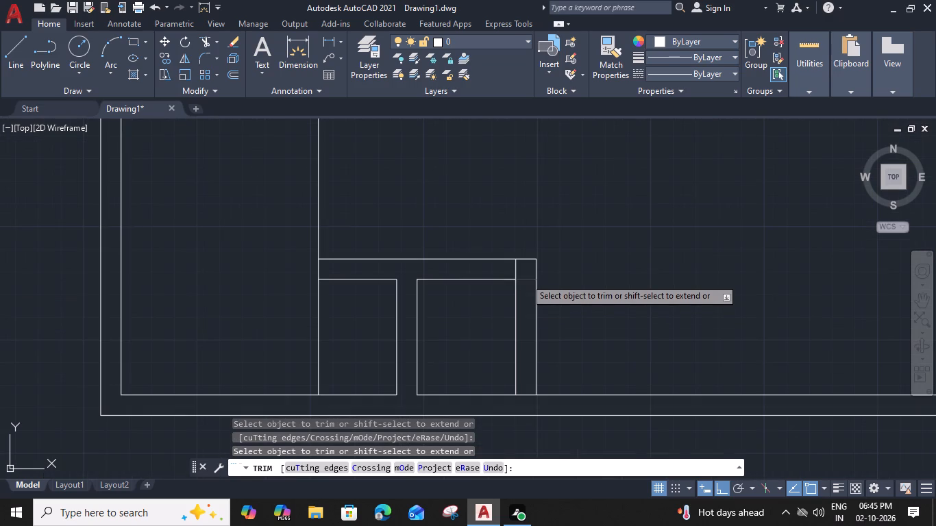
{"action": "left_click", "coordinate": [517, 273]}
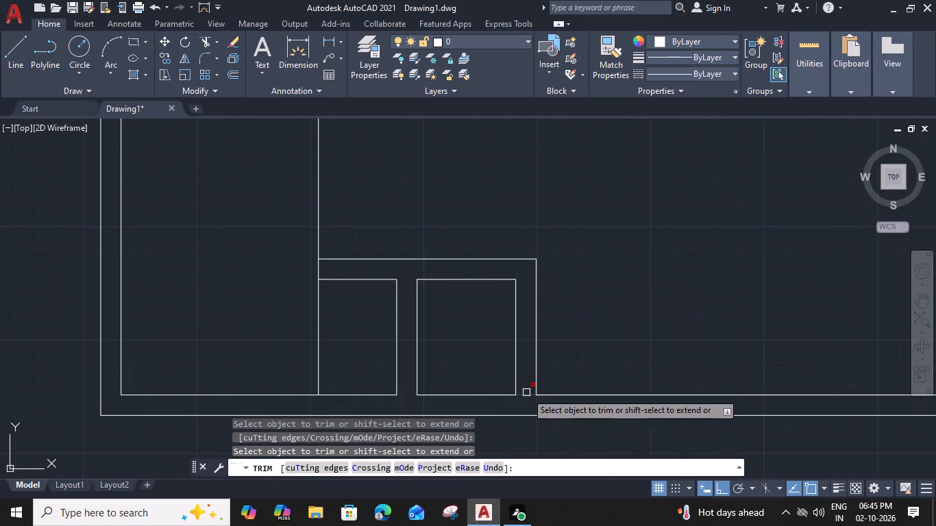
{"action": "left_click", "coordinate": [526, 392]}
{"action": "key", "text": "Escape"}
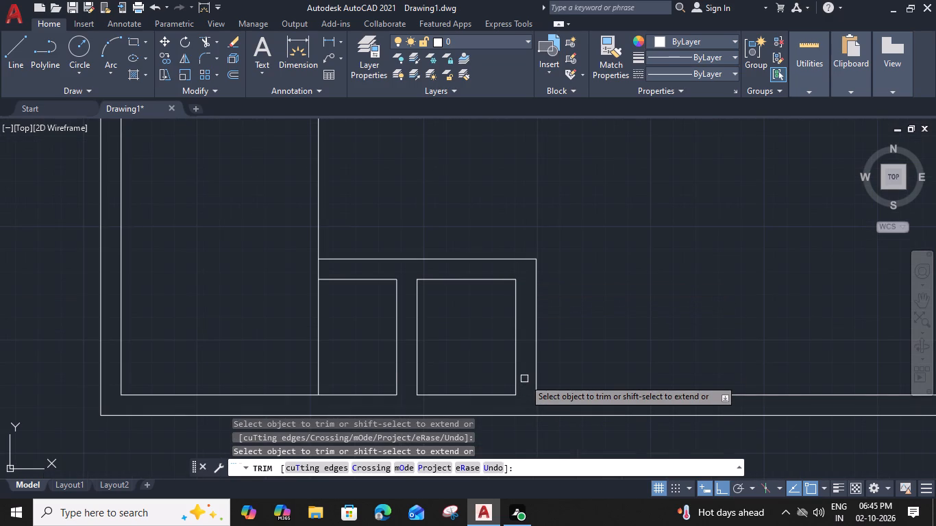
Extend both faces of the west room's horizontal wall to the central block's east wall, trimming the north face across the vertical wall.
{"action": "scroll", "coordinate": [385, 345], "scroll_direction": "down", "scroll_amount": 1}
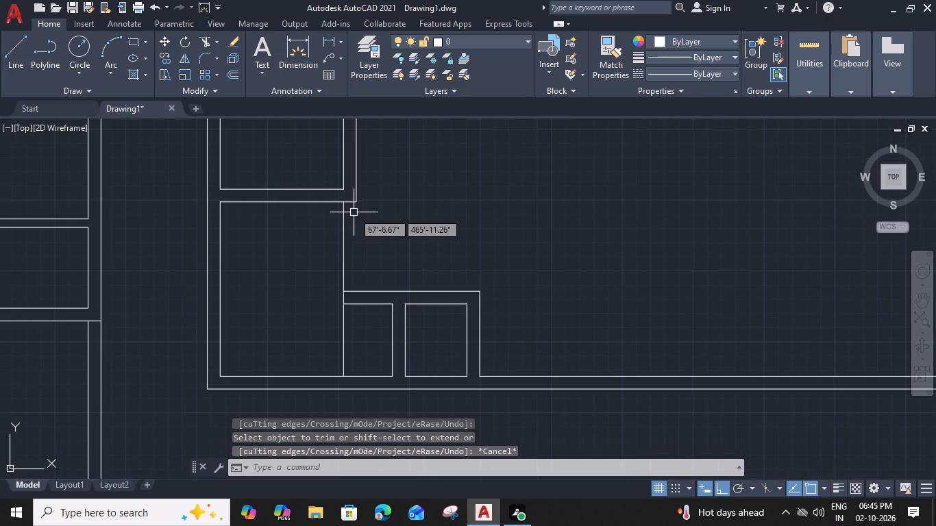
{"action": "scroll", "coordinate": [449, 213], "scroll_direction": "down", "scroll_amount": 3}
{"action": "middle_click_drag", "start_coordinate": [519, 212], "coordinate": [533, 211]}
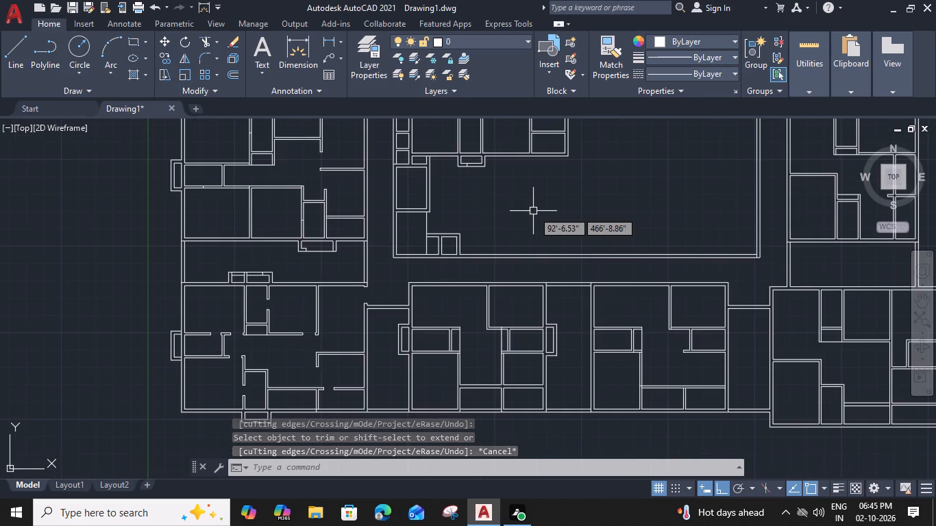
{"action": "middle_click_drag", "start_coordinate": [533, 211], "coordinate": [500, 222]}
{"action": "type", "text": "ex"}
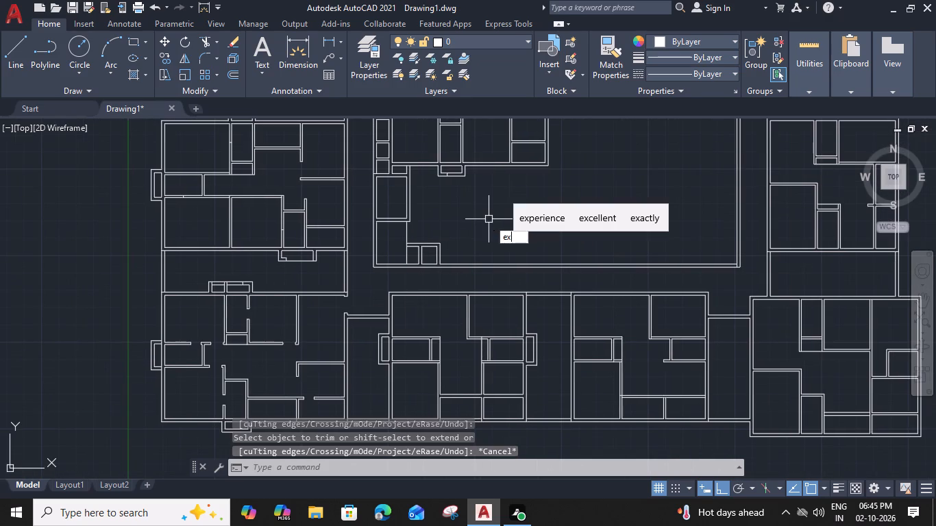
{"action": "key", "text": "space"}
{"action": "left_click", "coordinate": [396, 223]}
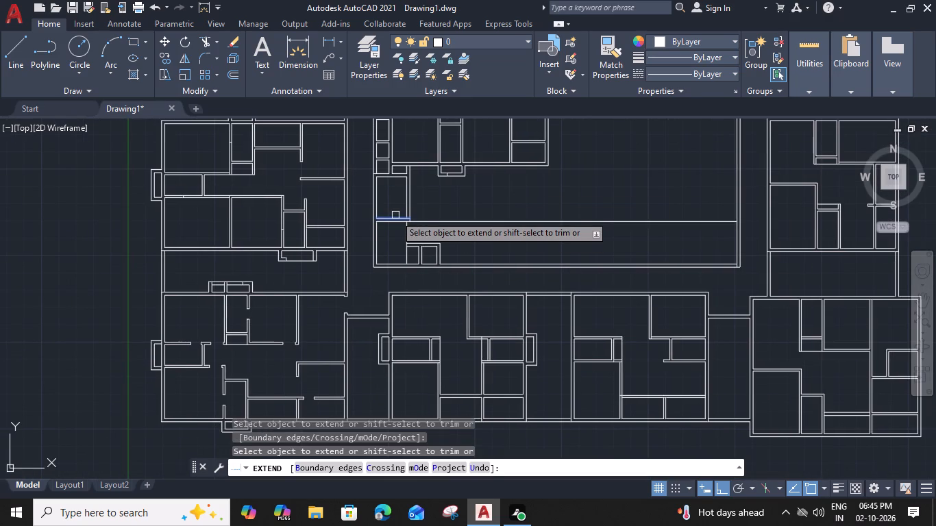
{"action": "left_click", "coordinate": [395, 215]}
{"action": "left_click", "coordinate": [397, 215]}
{"action": "scroll", "coordinate": [404, 215], "scroll_direction": "up", "scroll_amount": 2}
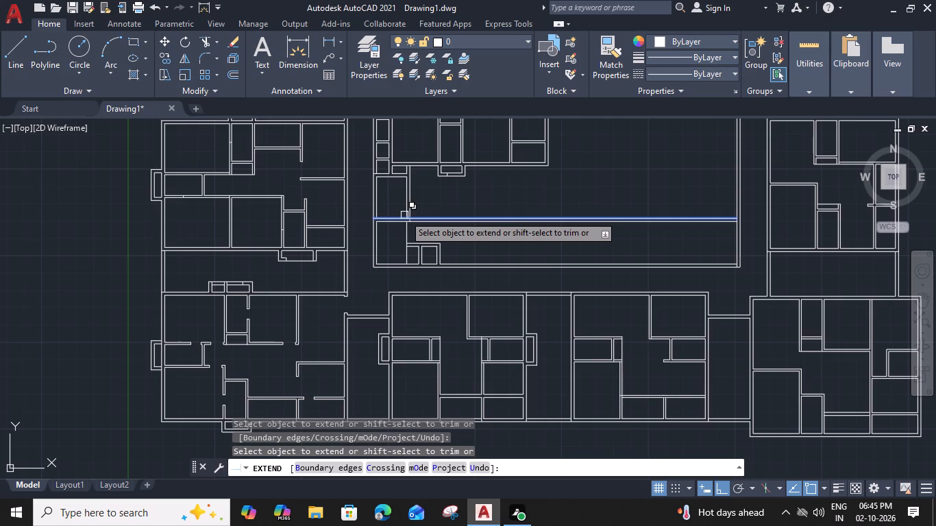
{"action": "scroll", "coordinate": [412, 225], "scroll_direction": "up", "scroll_amount": 2}
{"action": "left_click", "coordinate": [412, 225], "text": "shift"}
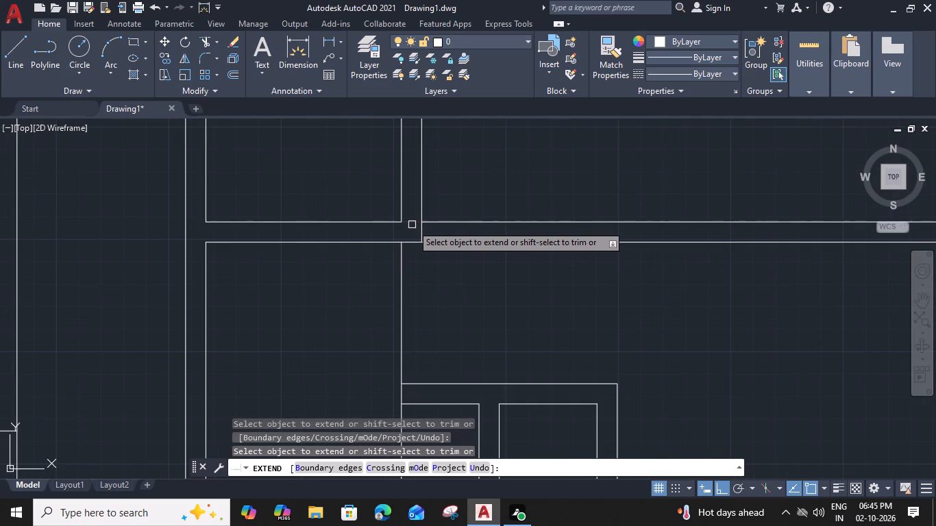
{"action": "scroll", "coordinate": [412, 225], "scroll_direction": "down", "scroll_amount": 2}
{"action": "key", "text": "Escape"}
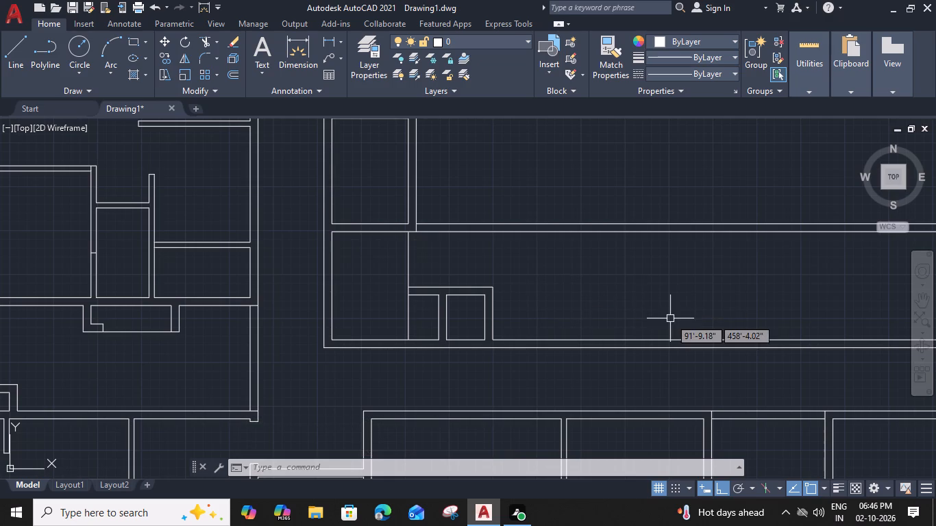
Extend the east wall line of the lower row's first four-sided unit north into the central block, up to the long horizontal wall's north face.
{"action": "middle_click_drag", "start_coordinate": [667, 317], "coordinate": [508, 187]}
{"action": "scroll", "coordinate": [521, 212], "scroll_direction": "down", "scroll_amount": 2}
{"action": "middle_click_drag", "start_coordinate": [627, 305], "coordinate": [624, 305]}
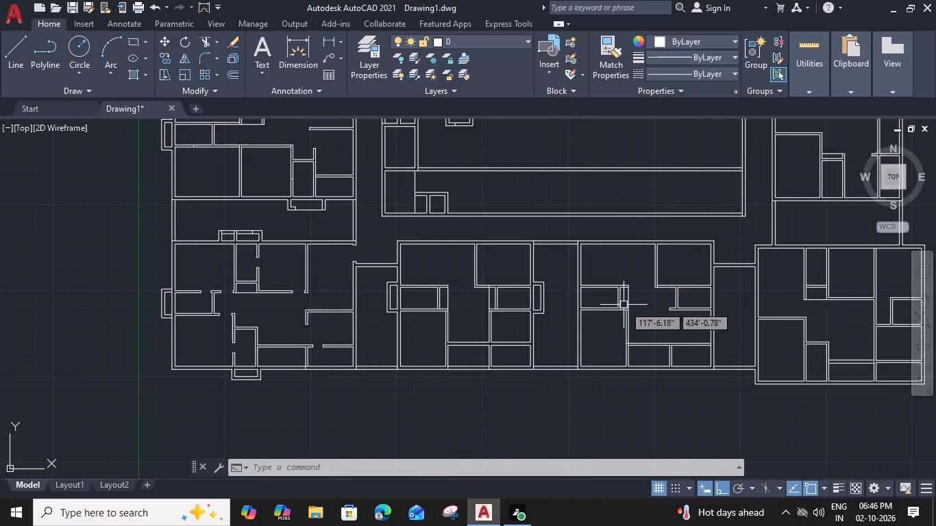
{"action": "middle_click_drag", "start_coordinate": [624, 305], "coordinate": [537, 324]}
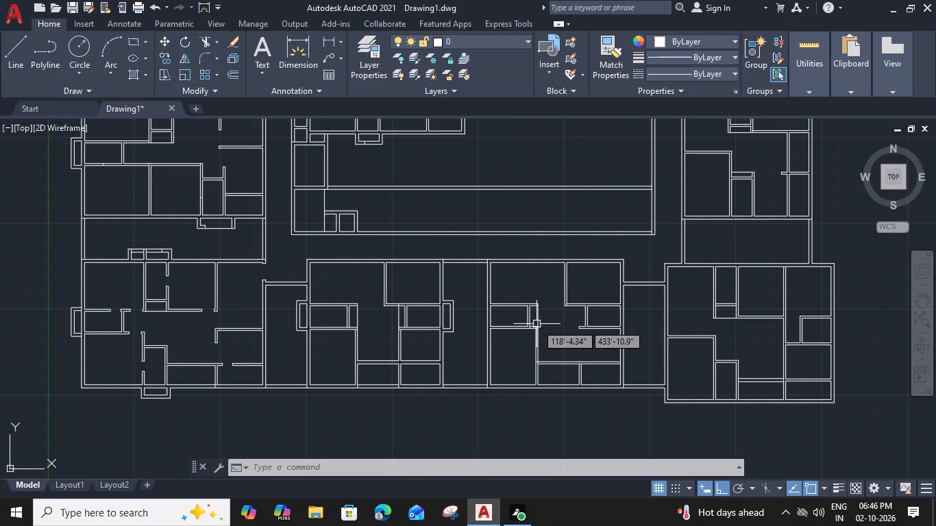
{"action": "middle_click_drag", "start_coordinate": [469, 331], "coordinate": [502, 325]}
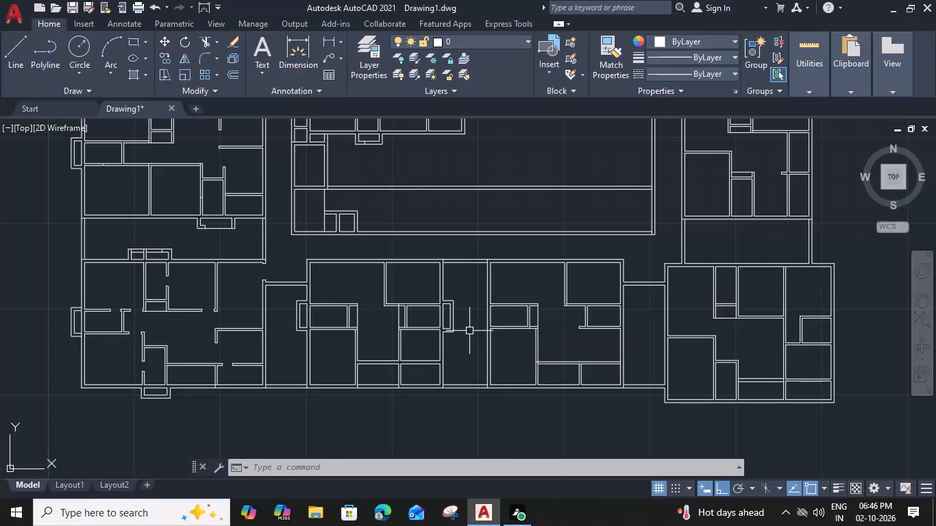
{"action": "type", "text": "ex"}
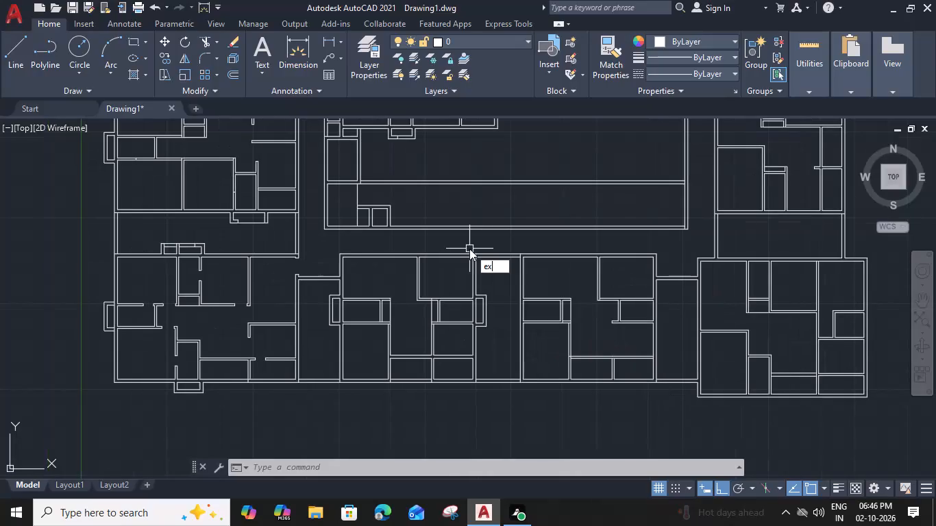
{"action": "key", "text": "space"}
{"action": "left_click", "coordinate": [478, 271]}
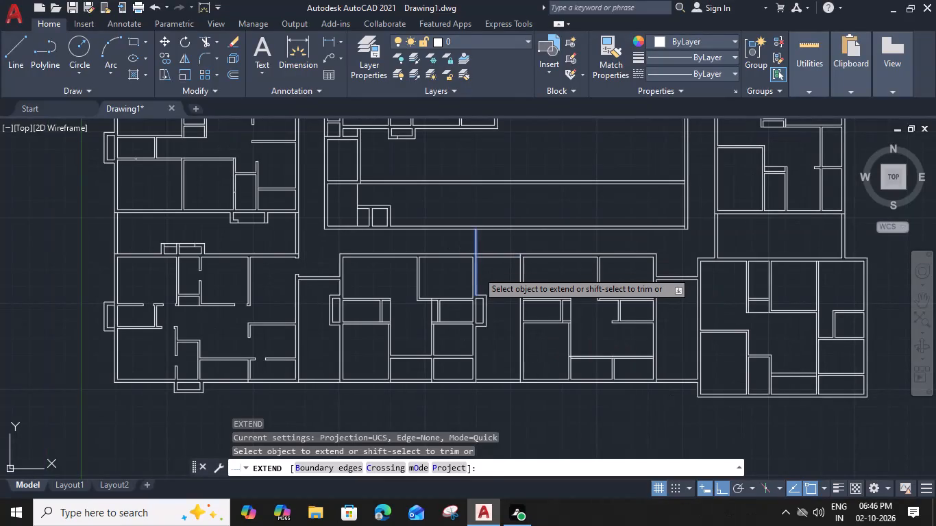
{"action": "left_click", "coordinate": [475, 244]}
{"action": "left_click", "coordinate": [475, 238]}
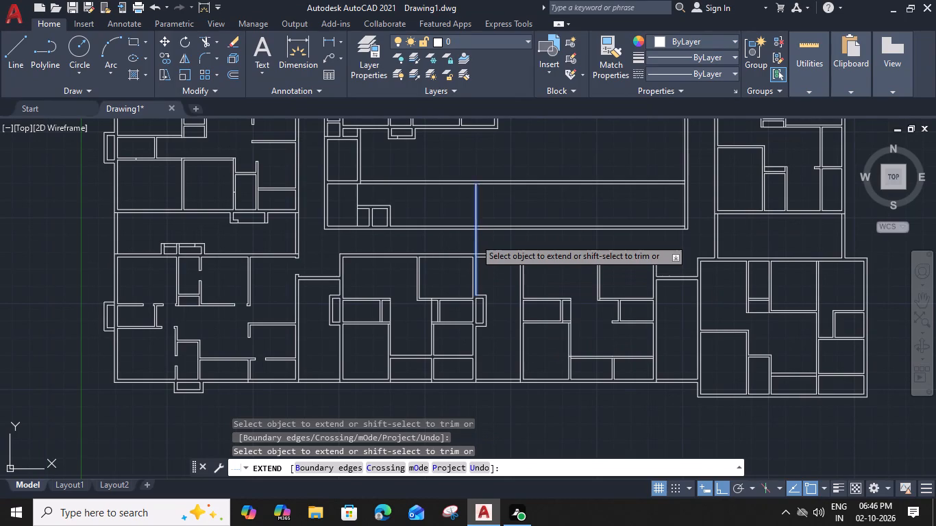
{"action": "left_click", "coordinate": [473, 215]}
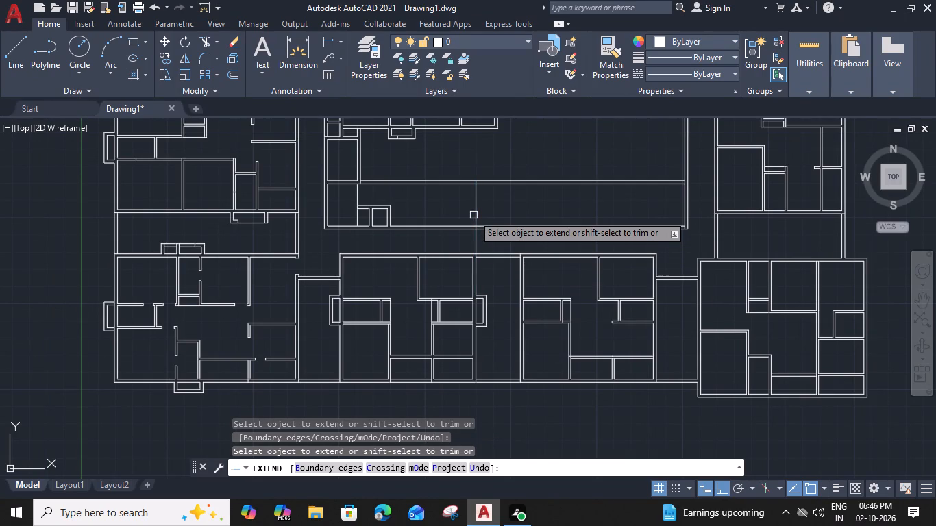
{"action": "key", "text": "Escape"}
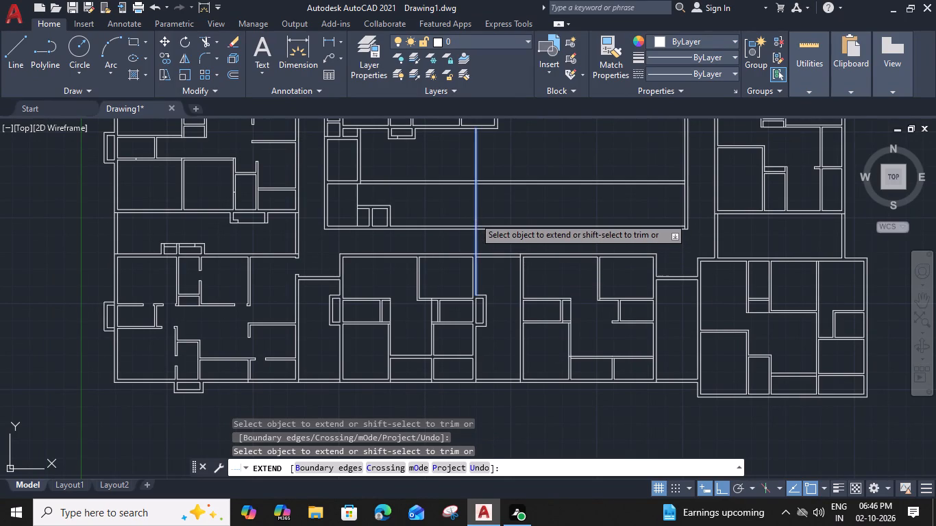
Remove the extended line's portion south of the central block, trimming it at the walls and erasing the leftover segment between blocks.
{"action": "type", "text": "tr"}
{"action": "key", "text": "space"}
{"action": "scroll", "coordinate": [465, 240], "scroll_direction": "up", "scroll_amount": 1}
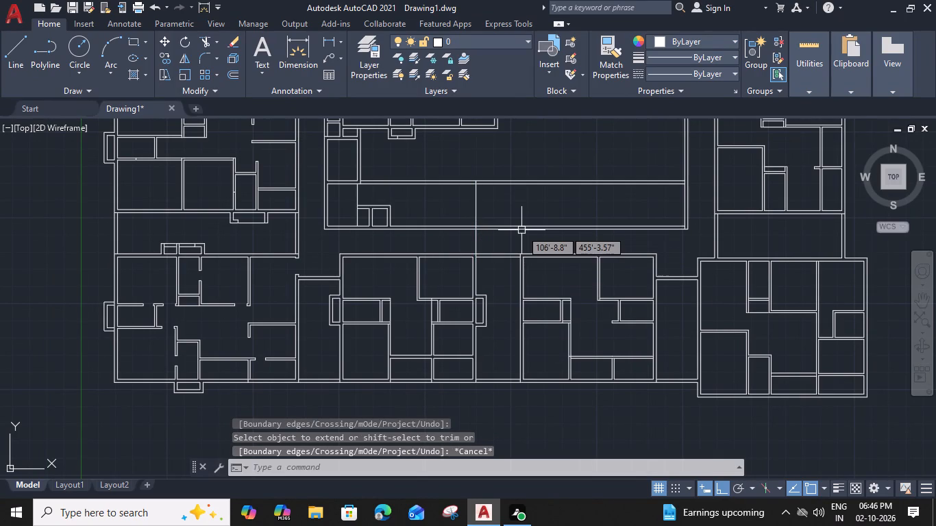
{"action": "scroll", "coordinate": [491, 252], "scroll_direction": "up", "scroll_amount": 3}
{"action": "left_click", "coordinate": [458, 297]}
{"action": "scroll", "coordinate": [458, 297], "scroll_direction": "down", "scroll_amount": 1}
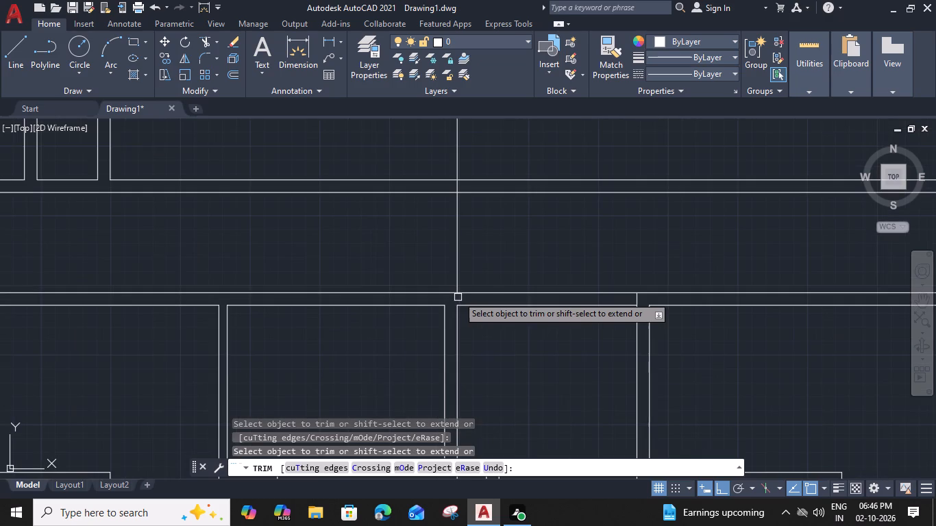
{"action": "scroll", "coordinate": [457, 188], "scroll_direction": "up", "scroll_amount": 1}
{"action": "left_click", "coordinate": [457, 186]}
{"action": "key", "text": "Escape"}
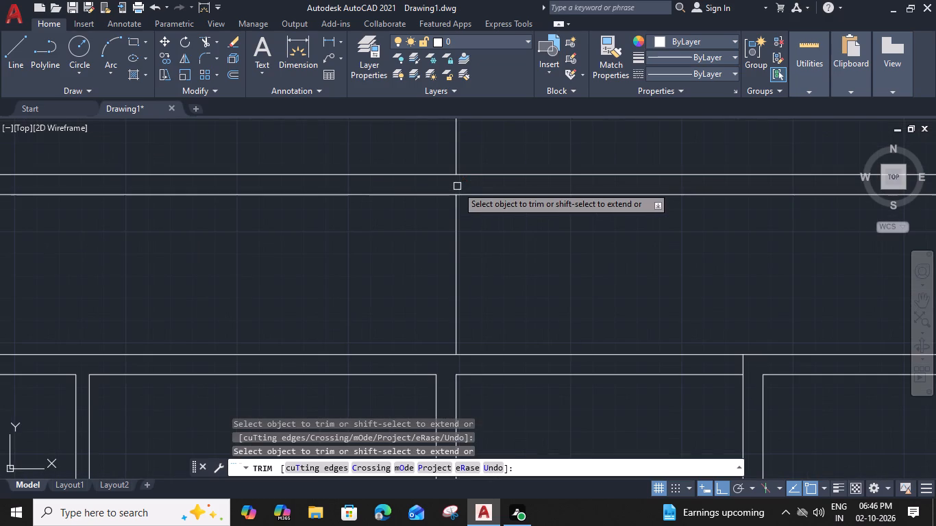
{"action": "left_click", "coordinate": [458, 222]}
{"action": "key", "text": "Delete"}
{"action": "scroll", "coordinate": [458, 223], "scroll_direction": "down", "scroll_amount": 1}
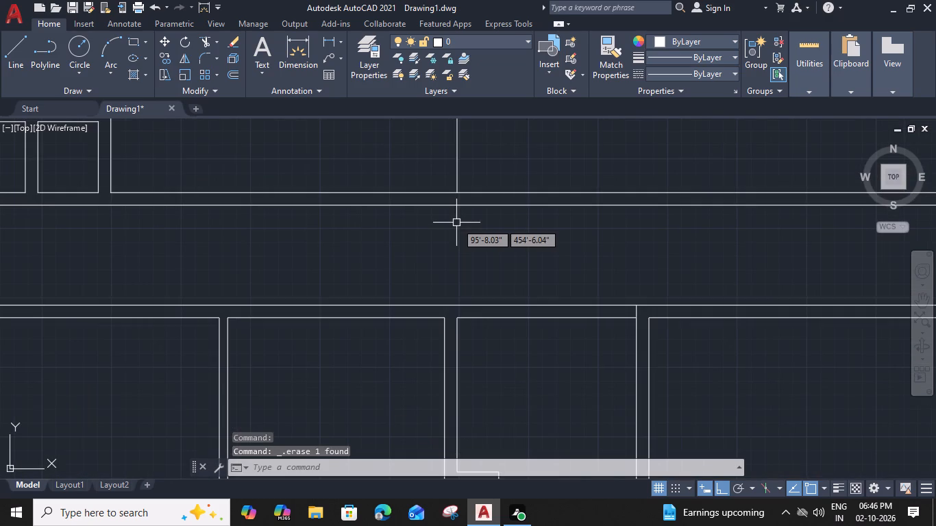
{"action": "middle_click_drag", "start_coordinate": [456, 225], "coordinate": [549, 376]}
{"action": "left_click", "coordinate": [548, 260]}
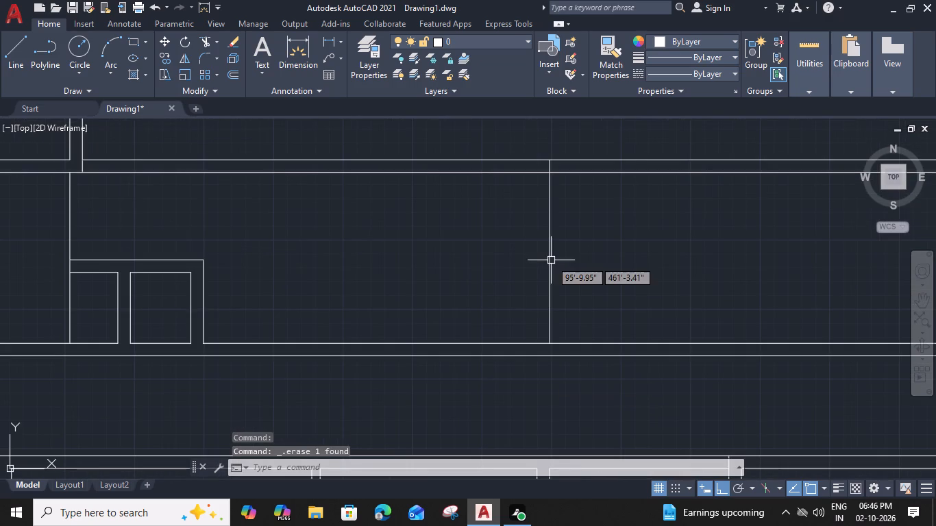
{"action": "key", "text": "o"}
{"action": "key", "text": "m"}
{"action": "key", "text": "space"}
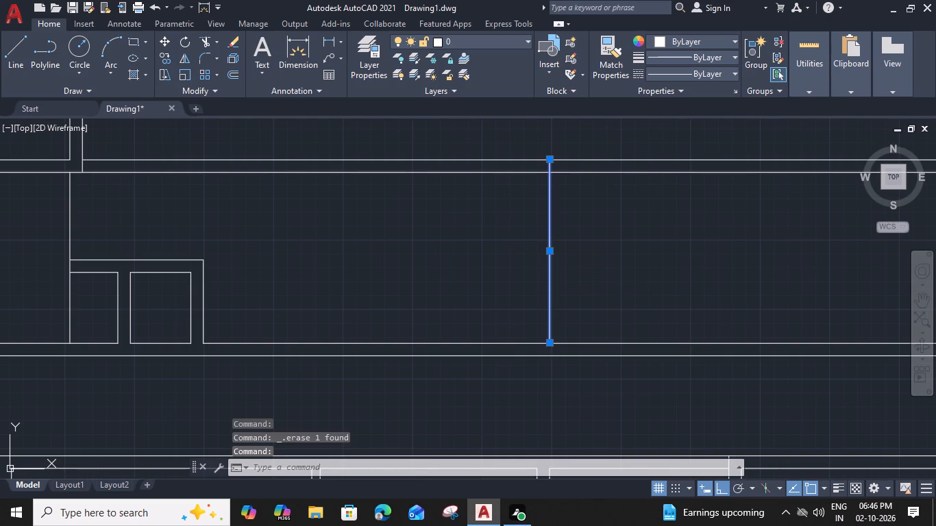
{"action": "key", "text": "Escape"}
Offset the new vertical line in the central block's south strip 9" west.
{"action": "left_click", "coordinate": [548, 264]}
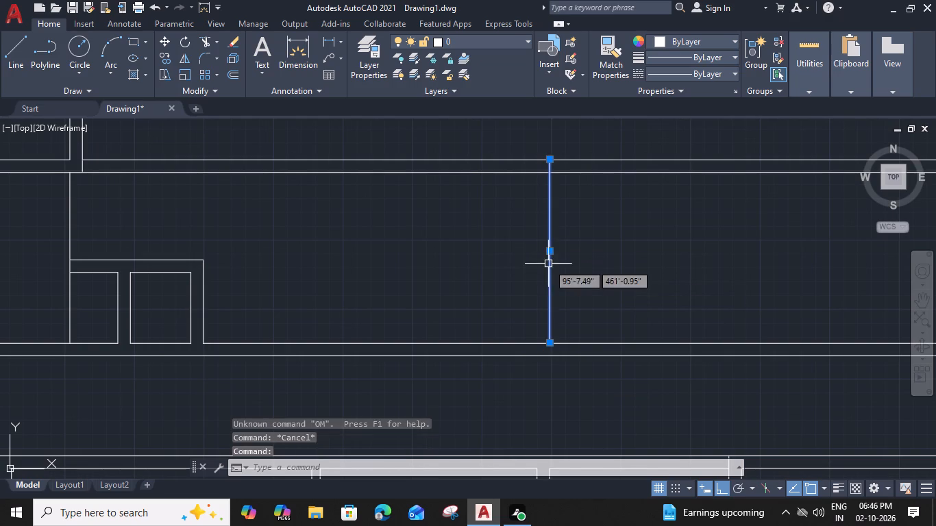
{"action": "type", "text": "o 9\""}
{"action": "key", "text": "Return"}
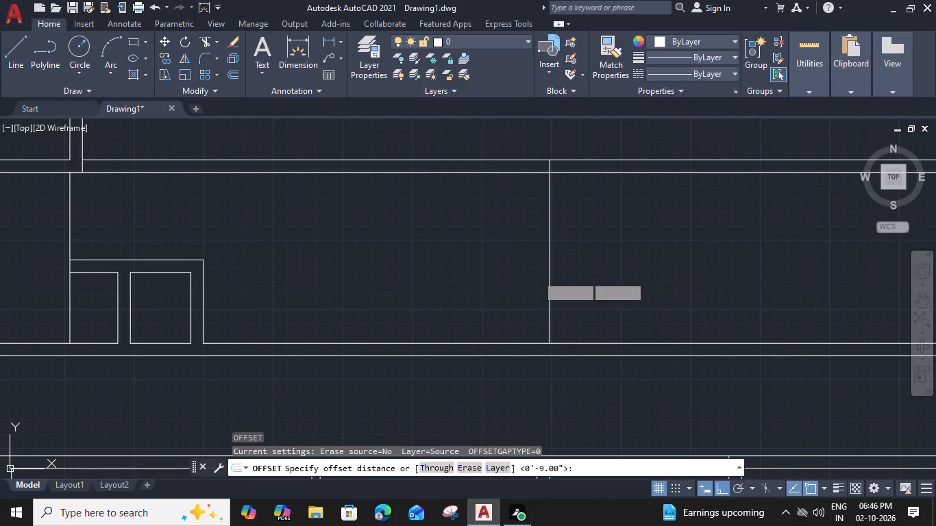
{"action": "left_click", "coordinate": [532, 275]}
{"action": "key", "text": "Escape"}
Trim the new partition's line ends within the north wall and the wall-face segments between its lines at both ends.
{"action": "key", "text": "t"}
{"action": "type", "text": "r"}
{"action": "key", "text": "space"}
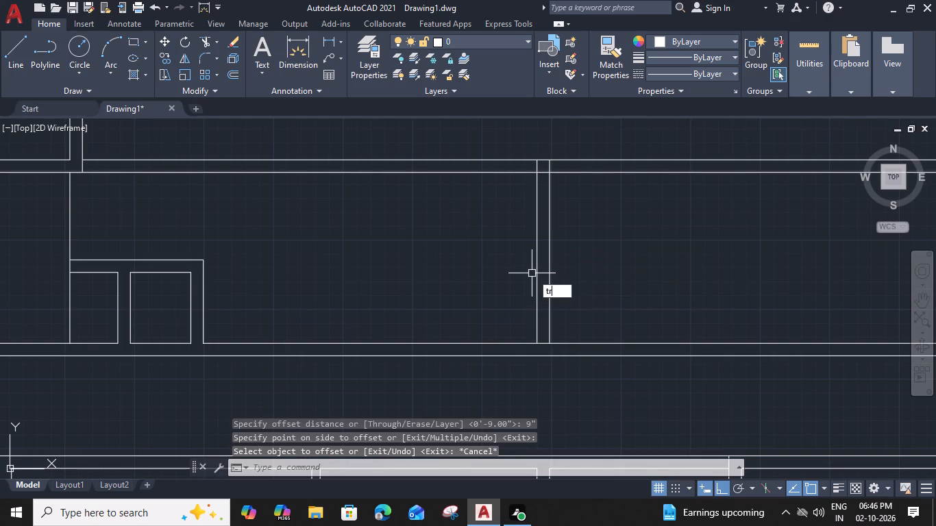
{"action": "left_click", "coordinate": [549, 164]}
{"action": "left_click", "coordinate": [538, 166]}
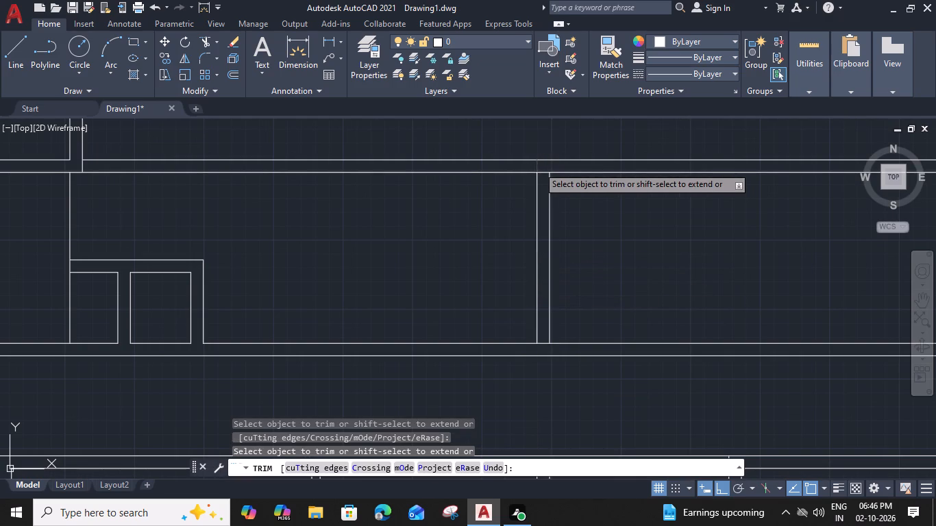
{"action": "left_click", "coordinate": [543, 172]}
{"action": "left_click", "coordinate": [543, 340]}
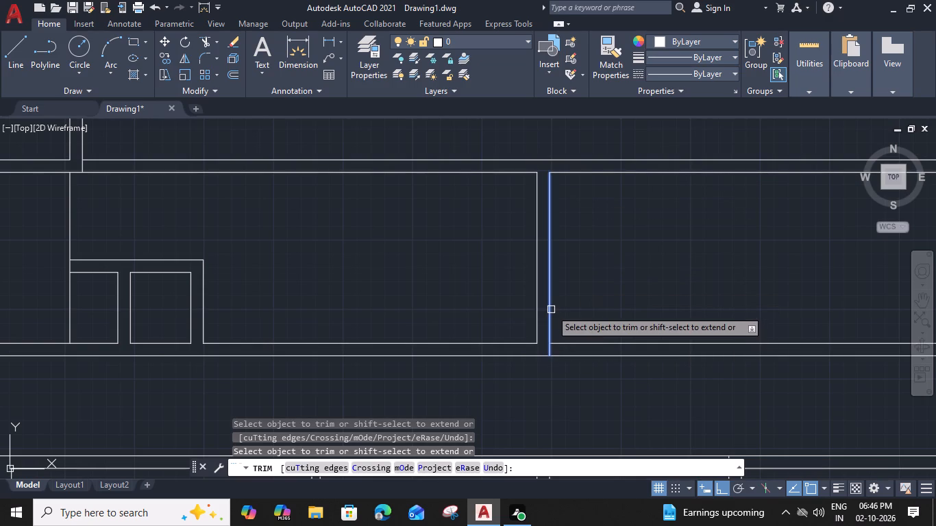
Extend the new partition's east line south to the outer face of the central block's south wall.
{"action": "left_click", "coordinate": [551, 310], "text": "shift"}
{"action": "key", "text": "Escape"}
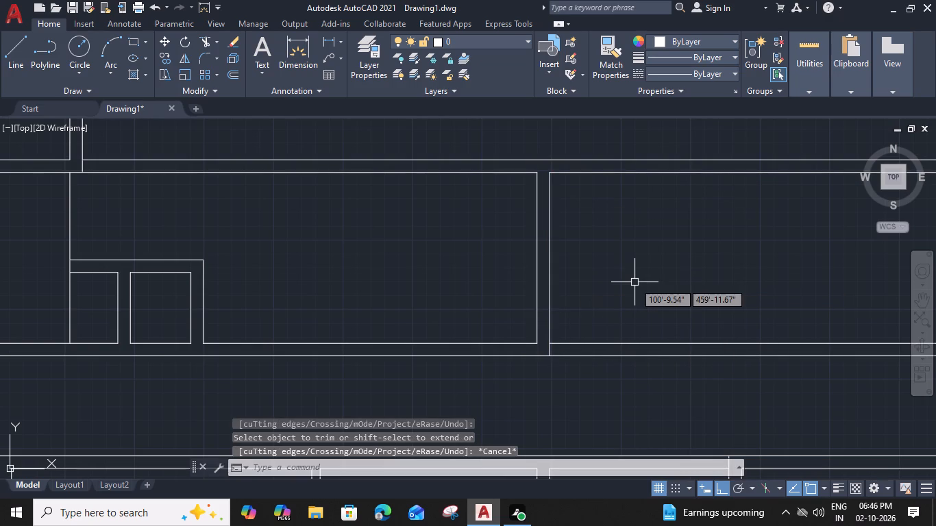
Add a second partition by offsetting the first partition's east line 7' east and the resulting line another 9" east.
{"action": "middle_click_drag", "start_coordinate": [634, 281], "coordinate": [526, 281]}
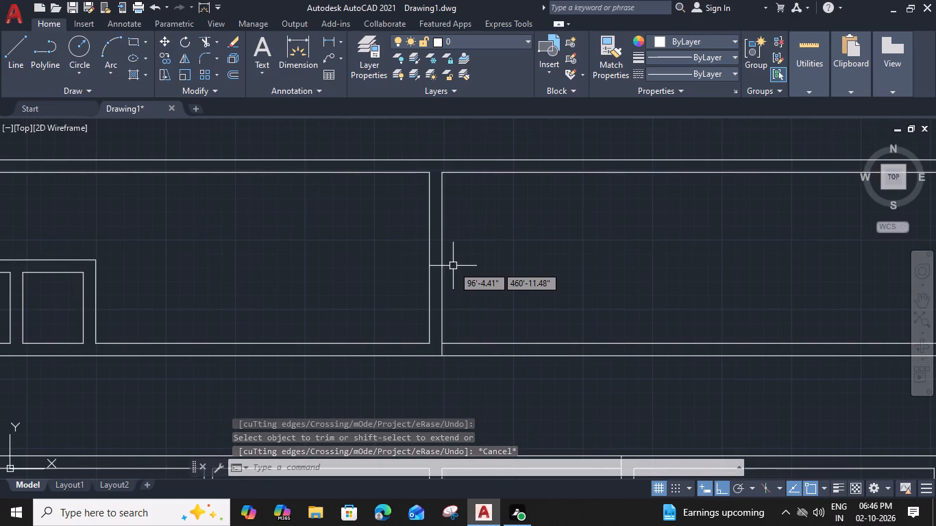
{"action": "left_click", "coordinate": [440, 259]}
{"action": "key", "text": "o"}
{"action": "key", "text": "space"}
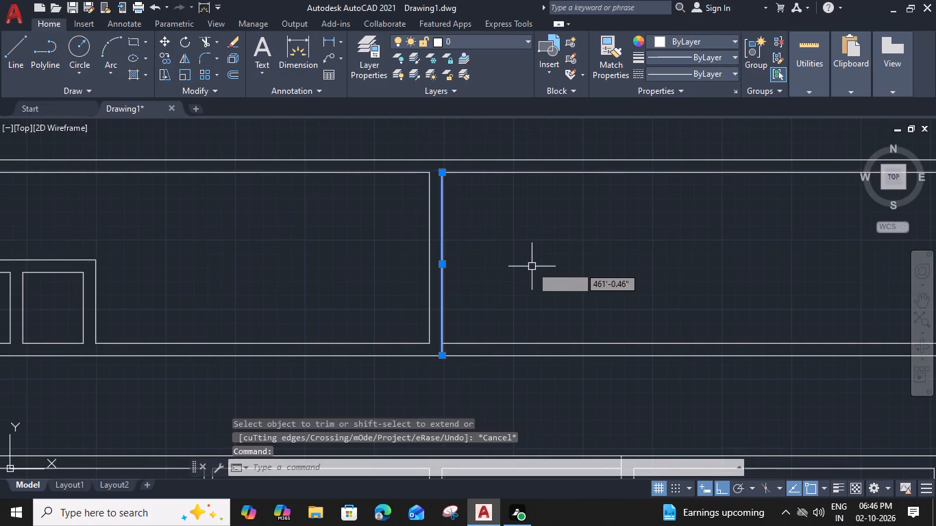
{"action": "type", "text": "7'"}
{"action": "key", "text": "space"}
{"action": "left_click", "coordinate": [558, 278]}
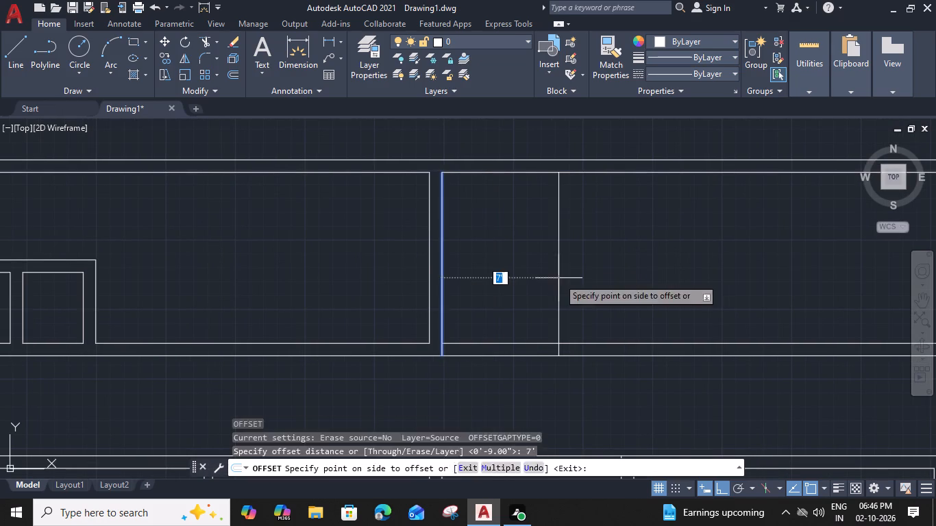
{"action": "left_click", "coordinate": [558, 274]}
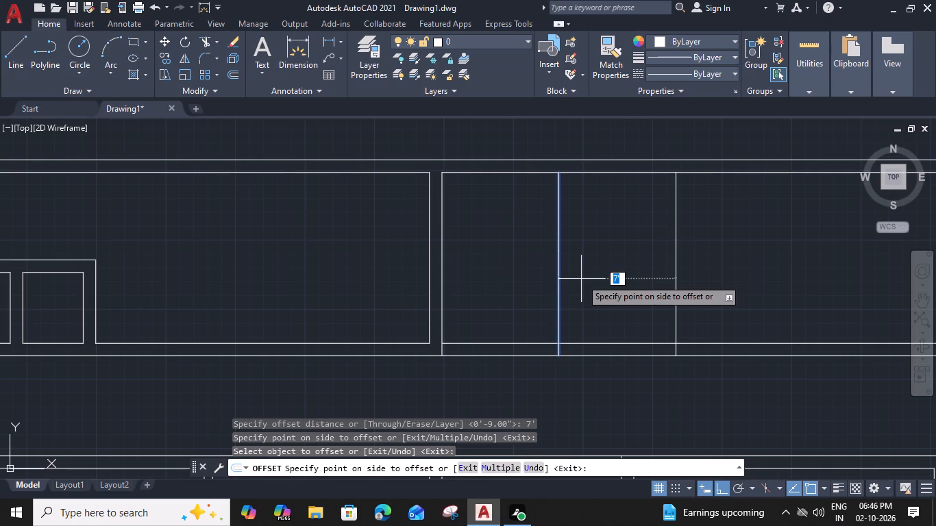
{"action": "key", "text": "9"}
{"action": "key", "text": "shift+quotedbl"}
{"action": "key", "text": "Return"}
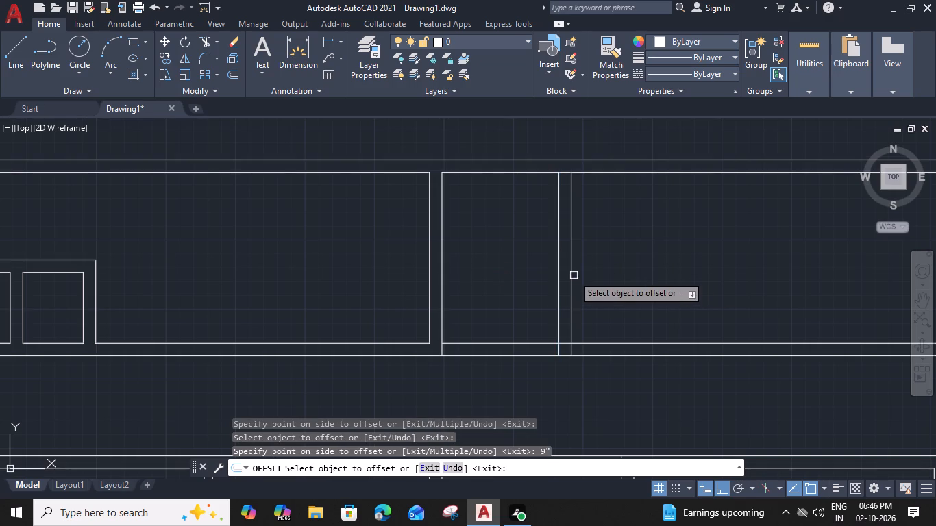
Add a third partition by offsetting the second partition's east line 7' east and the resulting line another 9" east.
{"action": "left_click", "coordinate": [574, 275]}
{"action": "left_click", "coordinate": [601, 276]}
{"action": "left_click", "coordinate": [686, 268]}
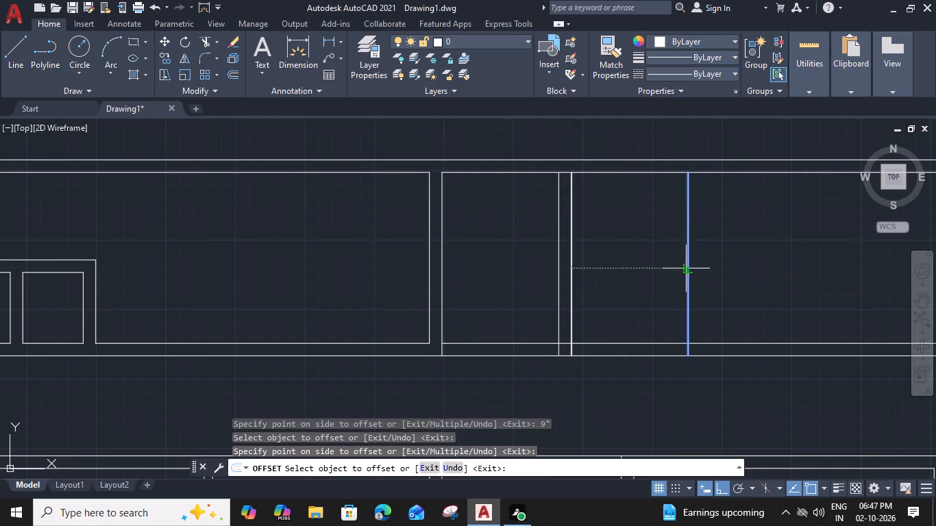
{"action": "key", "text": "9"}
{"action": "key", "text": "shift+quotedbl"}
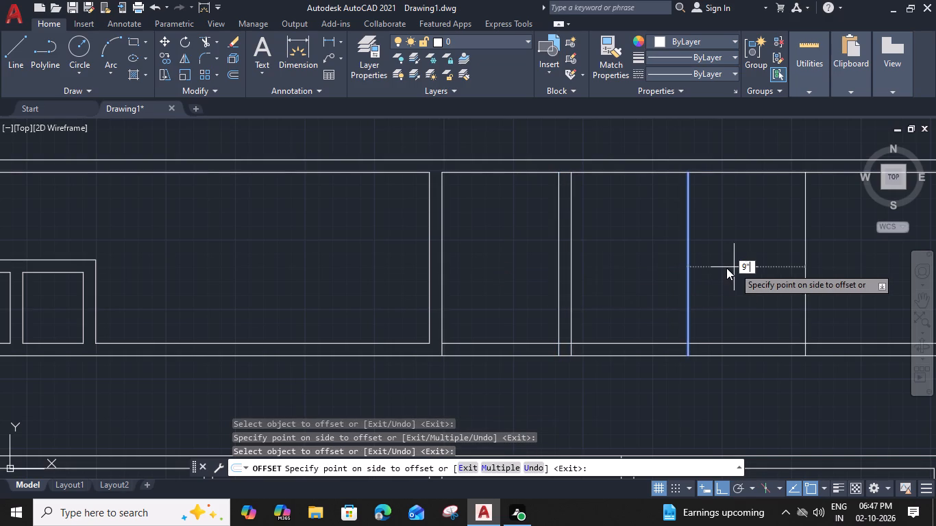
{"action": "key", "text": "Return"}
Add a fourth partition by offsetting the third partition's east line 7' east and the resulting line another 9" east.
{"action": "middle_click_drag", "start_coordinate": [721, 268], "coordinate": [554, 277]}
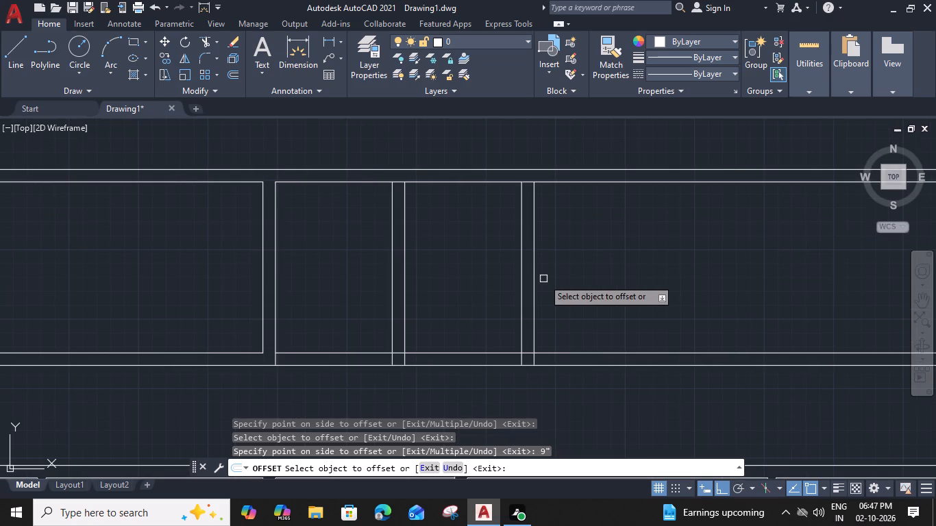
{"action": "left_click", "coordinate": [535, 272]}
{"action": "left_click", "coordinate": [611, 275]}
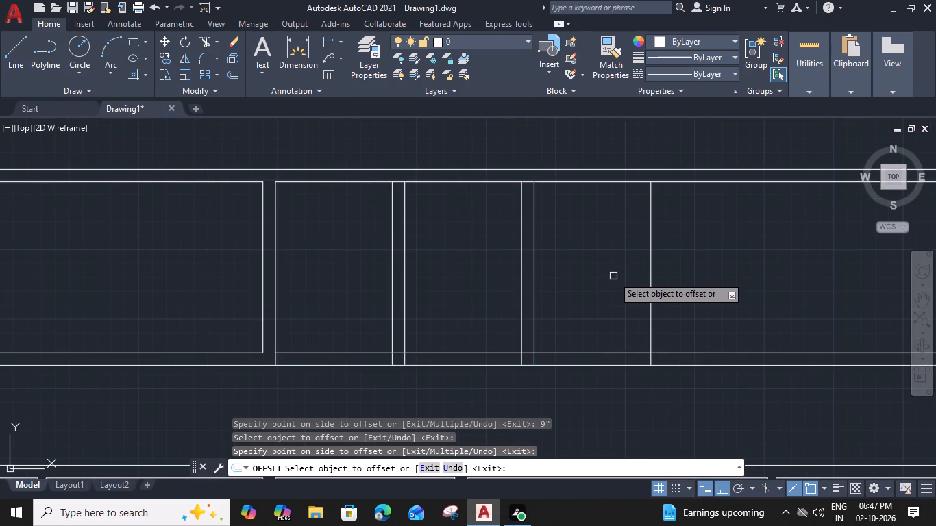
{"action": "left_click", "coordinate": [652, 271]}
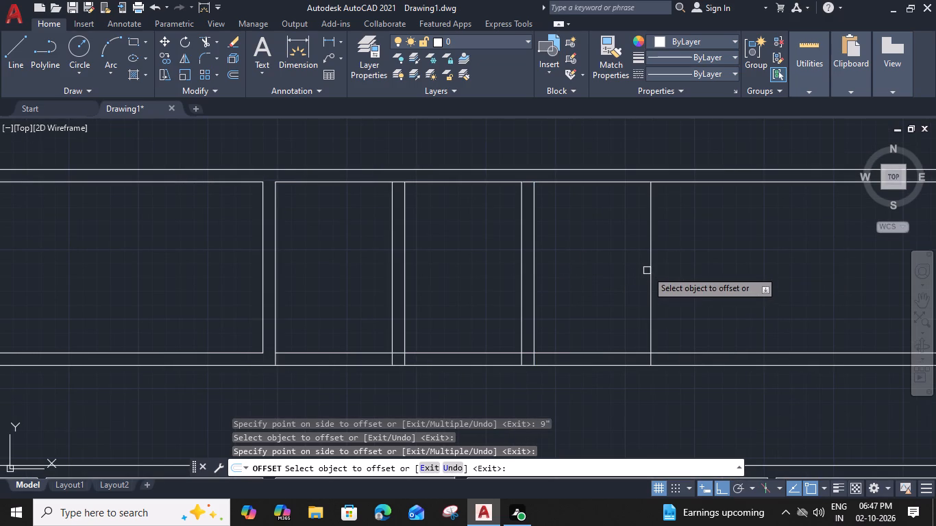
{"action": "key", "text": "9"}
{"action": "key", "text": "shift+quotedbl"}
{"action": "key", "text": "Return"}
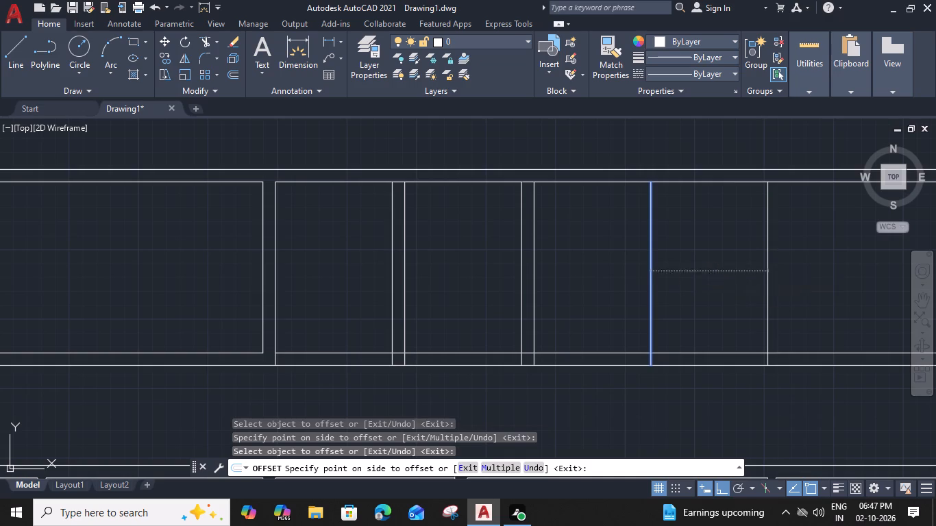
Offset the strip's north wall south face 7' south and the resulting line 9" further south, forming the small rooms' south wall.
{"action": "left_click", "coordinate": [626, 185]}
{"action": "left_click", "coordinate": [621, 238]}
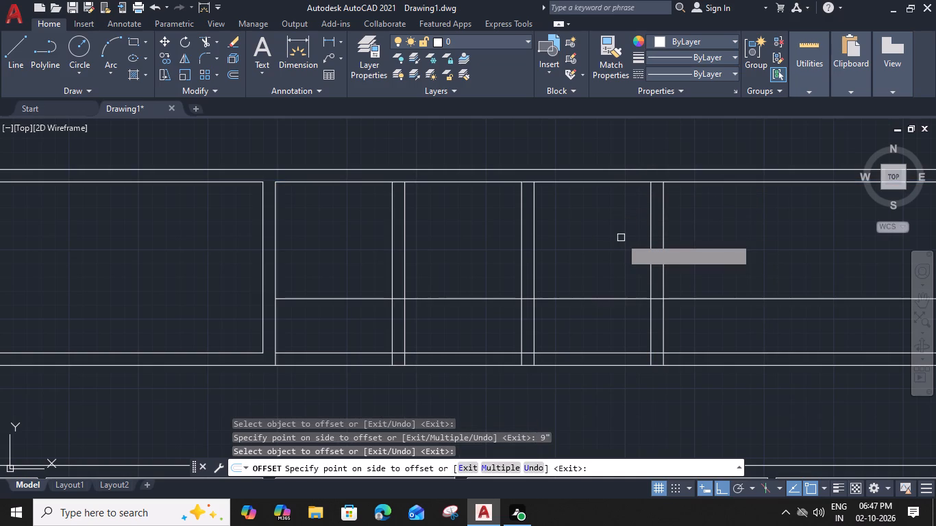
{"action": "left_click", "coordinate": [621, 301]}
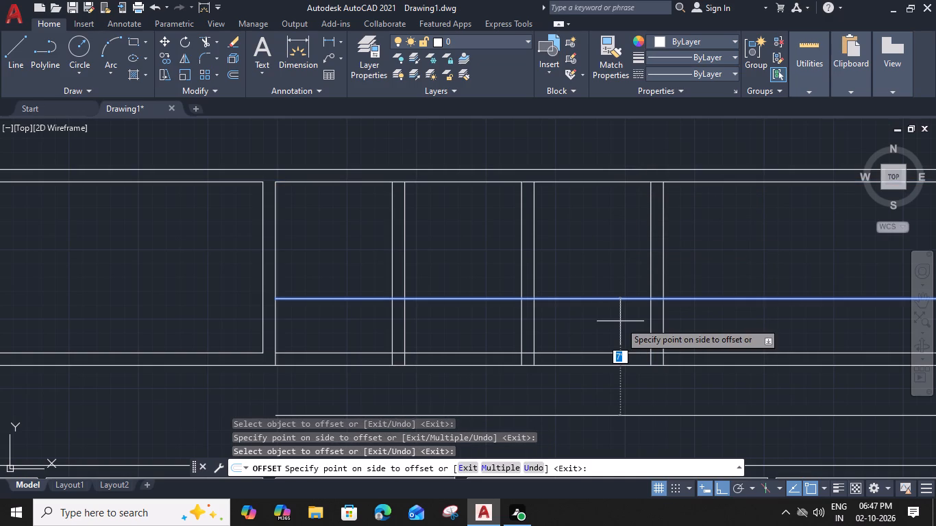
{"action": "key", "text": "9"}
{"action": "key", "text": "shift+quotedbl"}
{"action": "key", "text": "Return"}
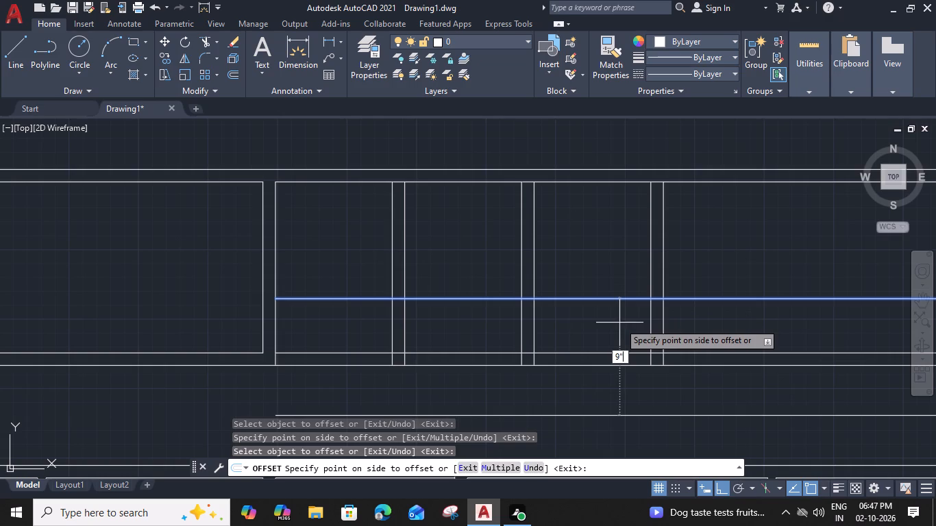
{"action": "key", "text": "Escape"}
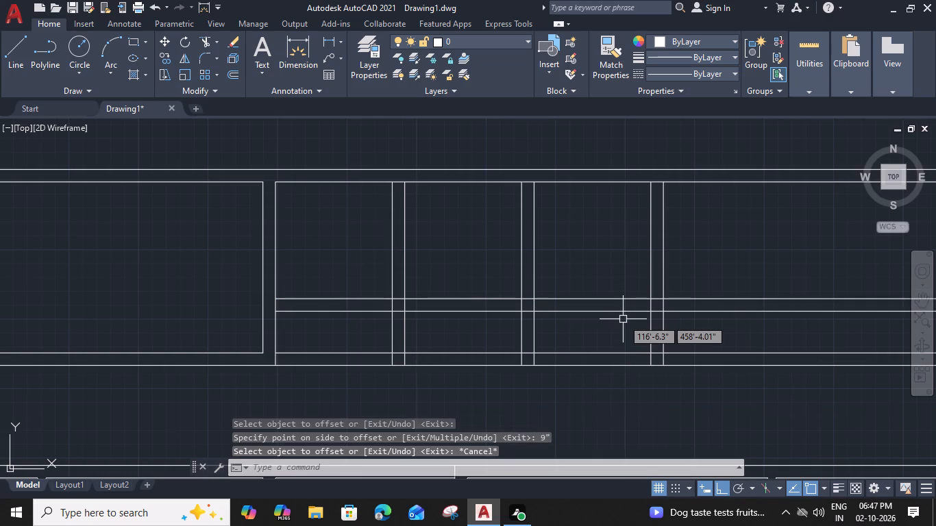
Trim away the old south wall between the first and fourth partitions, plus the middle partitions' ends below the new horizontal wall.
{"action": "type", "text": "tr"}
{"action": "key", "text": "space"}
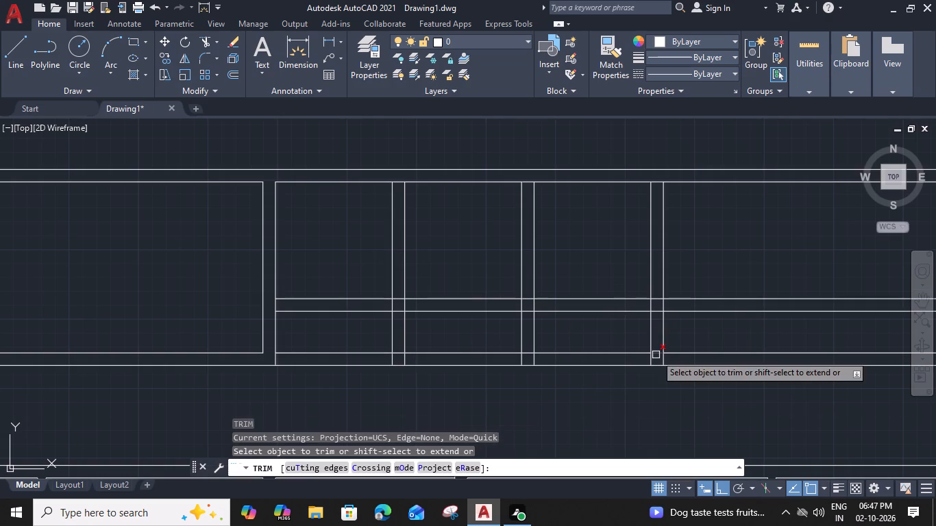
{"action": "left_click", "coordinate": [656, 355]}
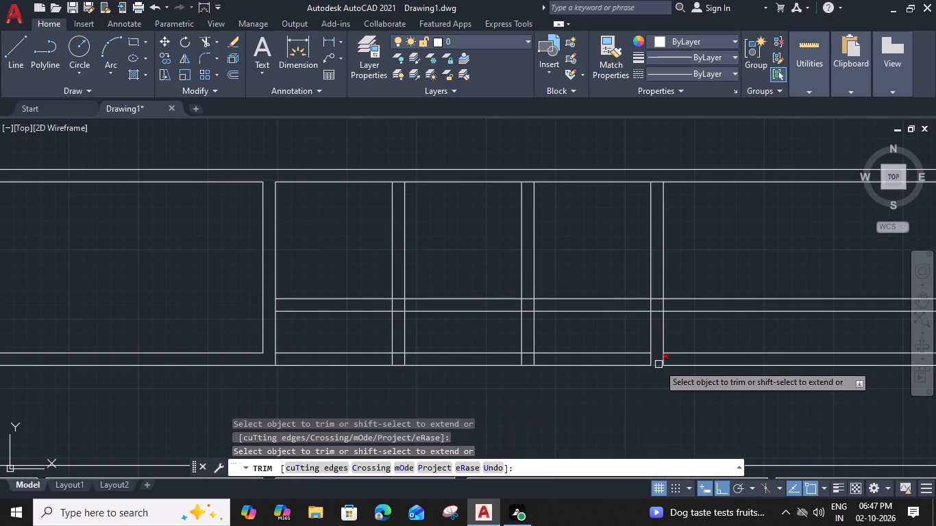
{"action": "left_click", "coordinate": [641, 364]}
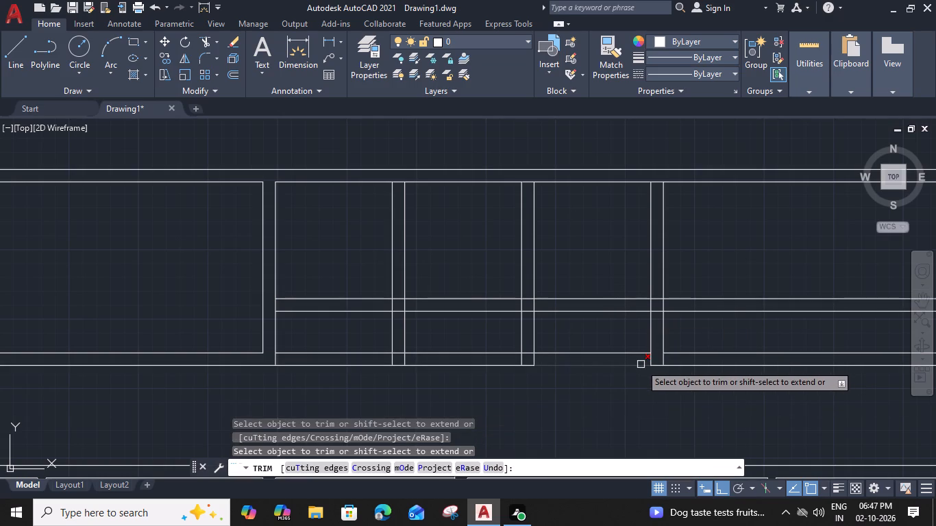
{"action": "left_click", "coordinate": [639, 354]}
{"action": "left_click_drag", "start_coordinate": [558, 339], "coordinate": [545, 340]}
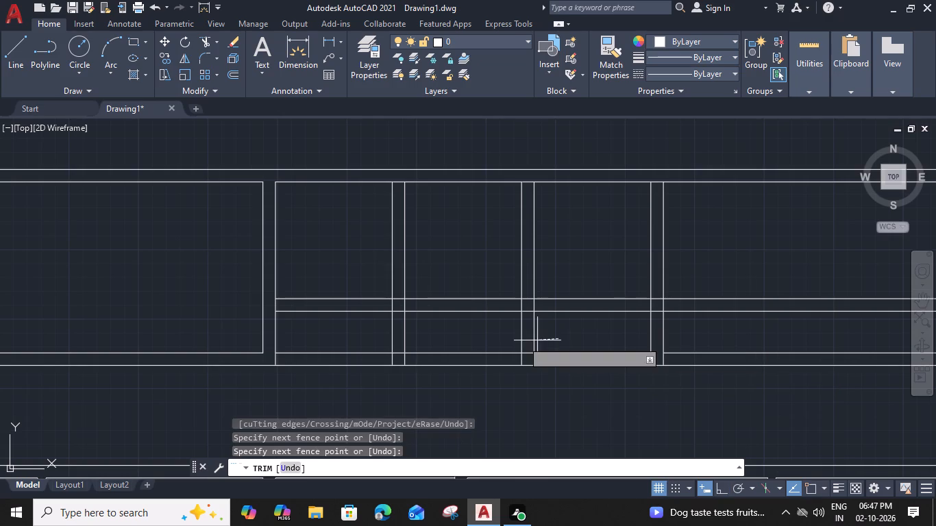
{"action": "left_click", "coordinate": [334, 326]}
{"action": "left_click", "coordinate": [332, 342]}
{"action": "left_click", "coordinate": [336, 381]}
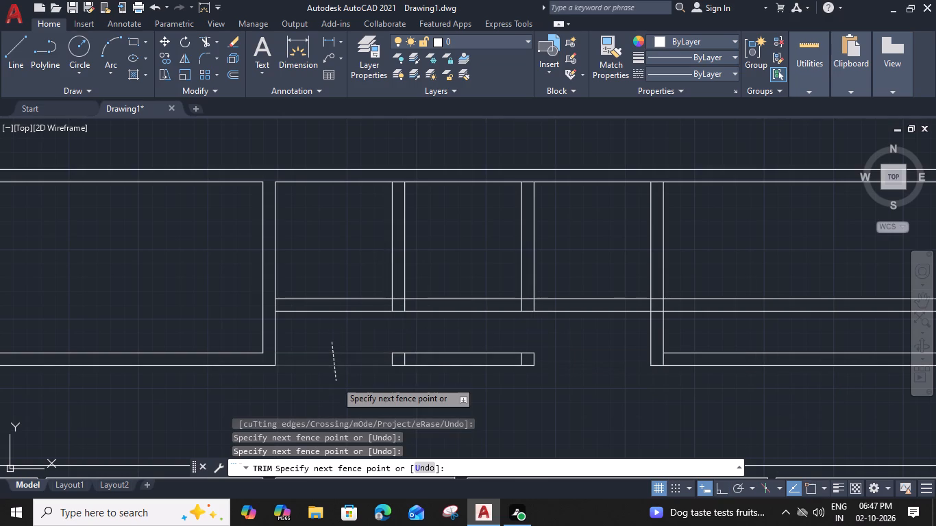
{"action": "left_click", "coordinate": [380, 357]}
{"action": "left_click", "coordinate": [558, 362]}
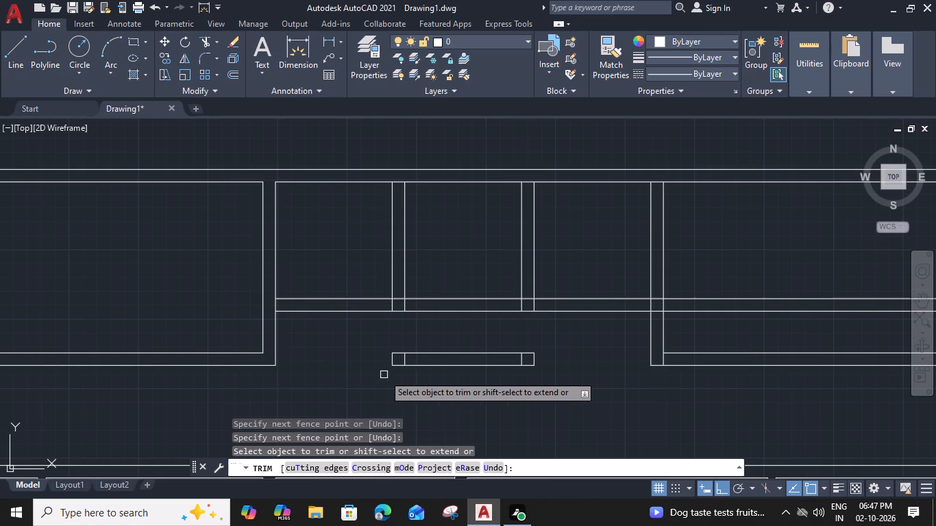
{"action": "left_click", "coordinate": [469, 336]}
{"action": "left_click", "coordinate": [469, 382]}
{"action": "scroll", "coordinate": [504, 281], "scroll_direction": "up", "scroll_amount": 2}
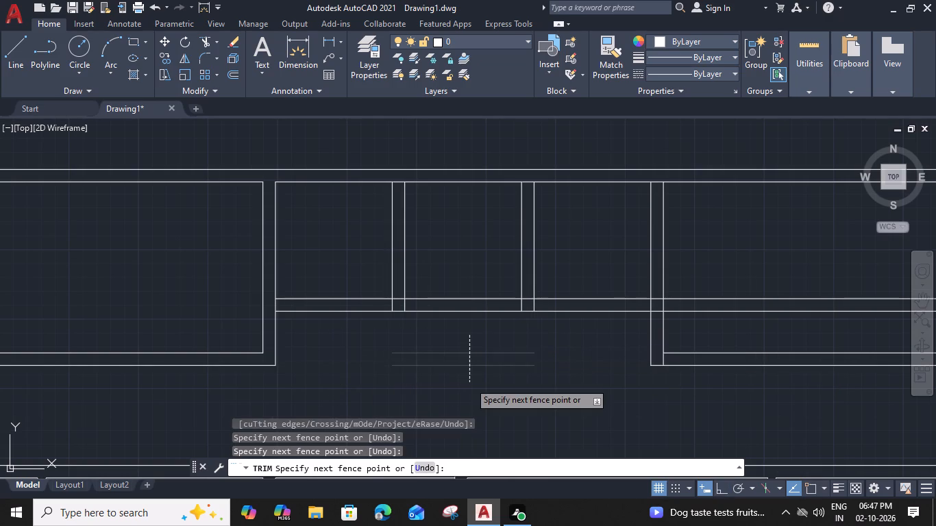
Trim the overlapping lines where the new horizontal wall meets the third, second and first partitions to open the wall junctions.
{"action": "left_click_drag", "start_coordinate": [591, 342], "coordinate": [584, 342]}
{"action": "left_click", "coordinate": [517, 340]}
{"action": "left_click", "coordinate": [558, 325]}
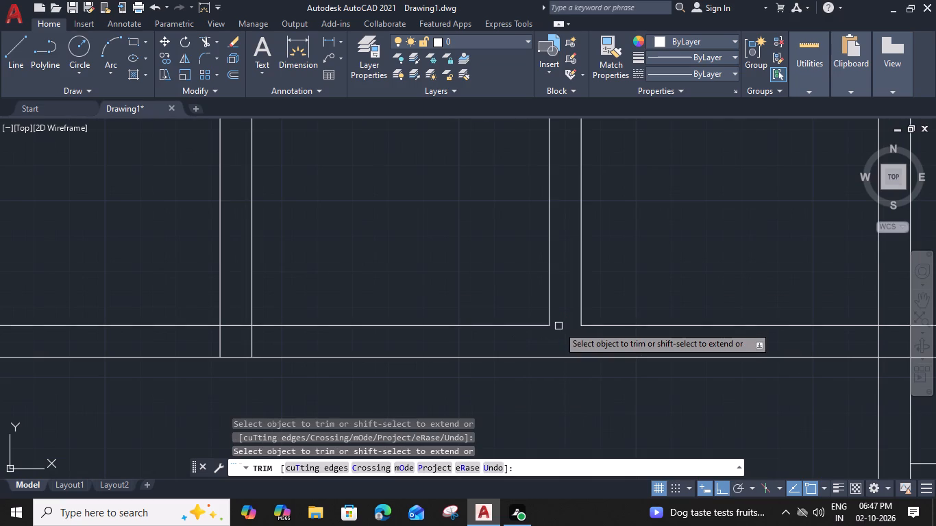
{"action": "middle_click_drag", "start_coordinate": [399, 332], "coordinate": [735, 292]}
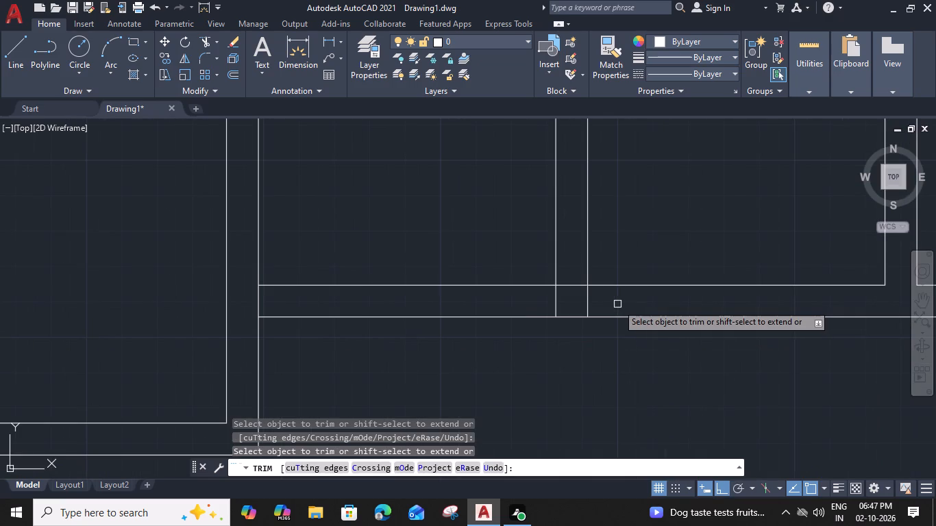
{"action": "left_click_drag", "start_coordinate": [617, 304], "coordinate": [609, 304]}
{"action": "left_click", "coordinate": [526, 305]}
{"action": "left_click", "coordinate": [569, 288]}
{"action": "scroll", "coordinate": [567, 289], "scroll_direction": "down", "scroll_amount": 3}
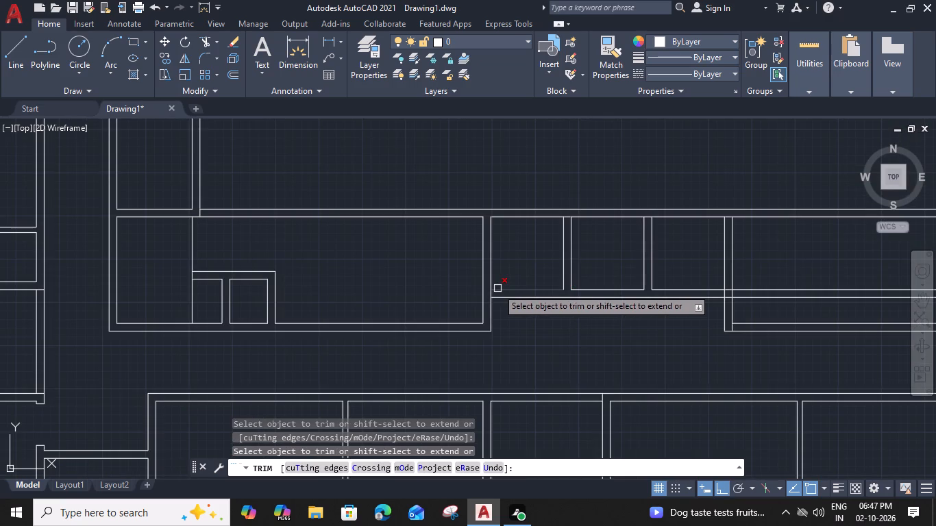
{"action": "scroll", "coordinate": [497, 295], "scroll_direction": "up", "scroll_amount": 1}
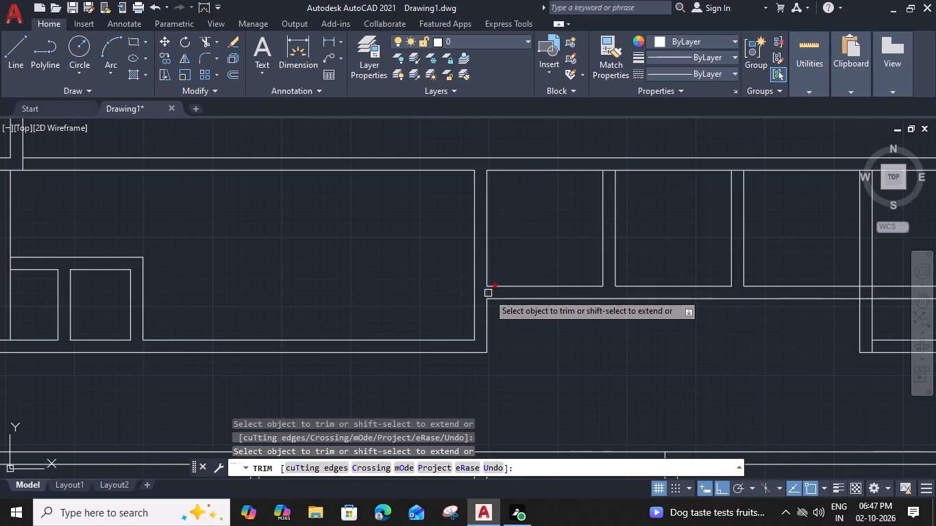
{"action": "left_click", "coordinate": [488, 293]}
Trim the new horizontal wall east of the fourth partition and clear the overlapping lines at that partition's junctions with both south walls.
{"action": "middle_click_drag", "start_coordinate": [678, 323], "coordinate": [407, 312]}
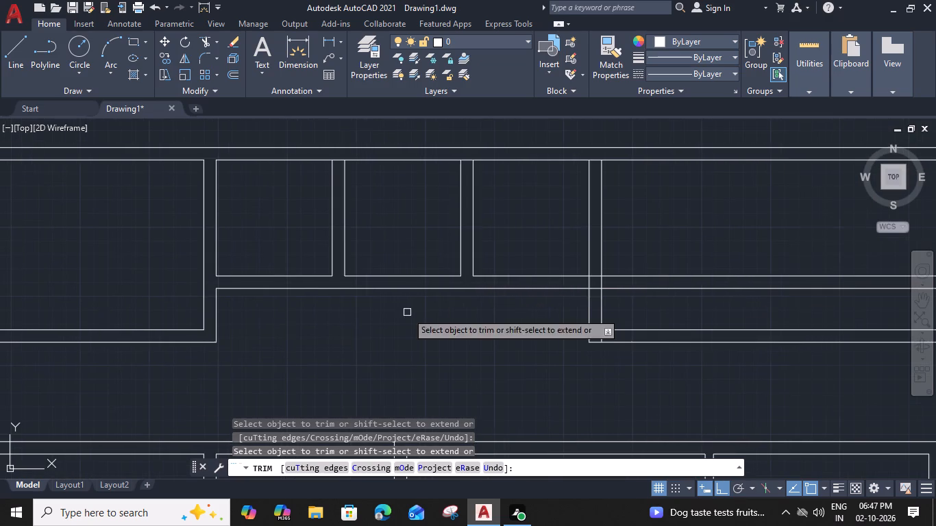
{"action": "left_click", "coordinate": [621, 271]}
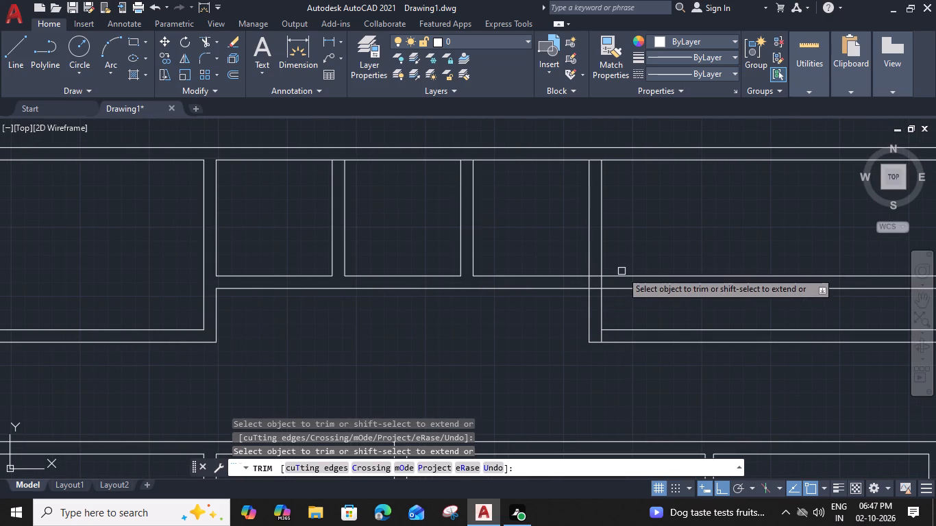
{"action": "left_click", "coordinate": [624, 297]}
{"action": "scroll", "coordinate": [593, 275], "scroll_direction": "up", "scroll_amount": 1}
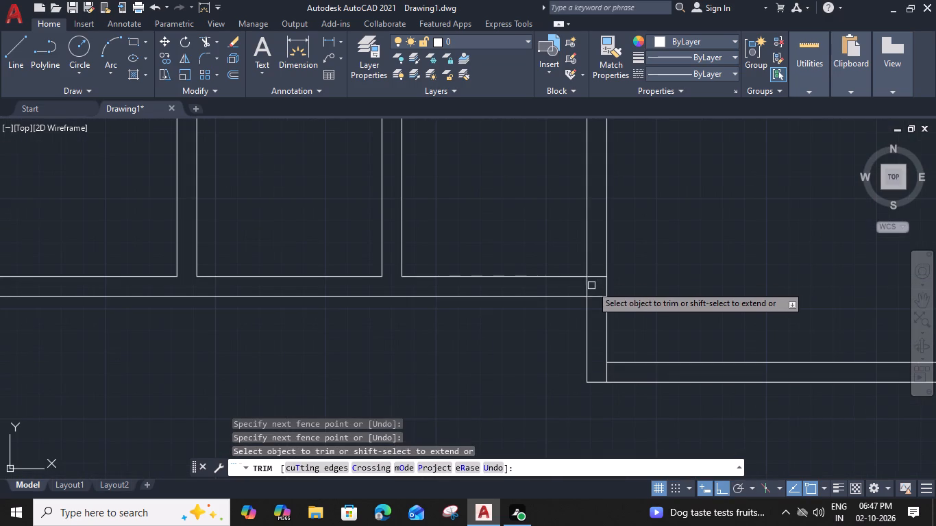
{"action": "left_click", "coordinate": [587, 287]}
{"action": "left_click", "coordinate": [595, 277]}
{"action": "left_click", "coordinate": [595, 297]}
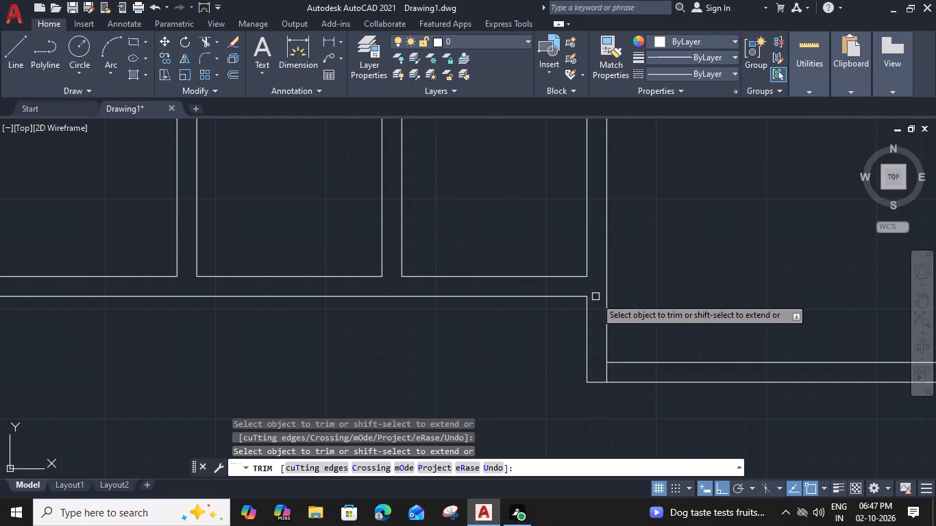
{"action": "left_click", "coordinate": [606, 373]}
Extend the fourth partition's east line to the north wall's north face and trim away the north wall's lines east of it.
{"action": "scroll", "coordinate": [606, 368], "scroll_direction": "down", "scroll_amount": 2}
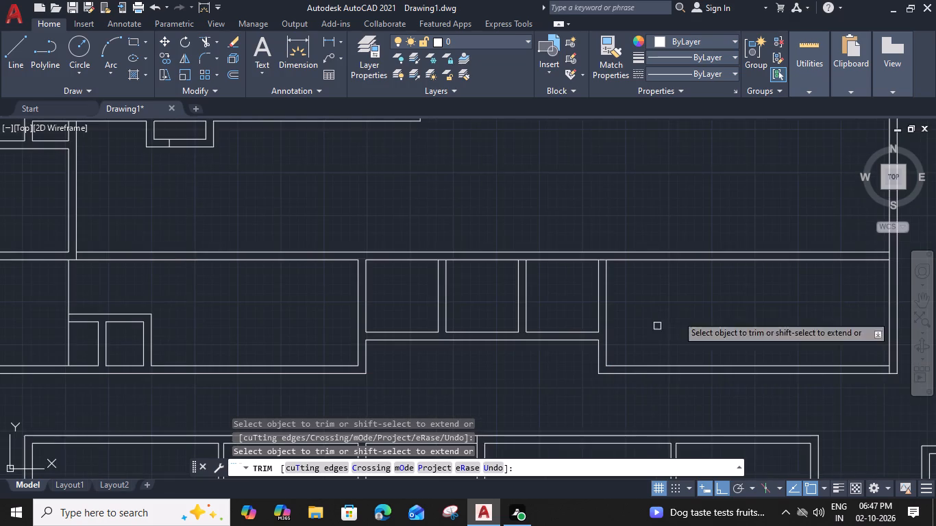
{"action": "middle_click_drag", "start_coordinate": [677, 314], "coordinate": [571, 310]}
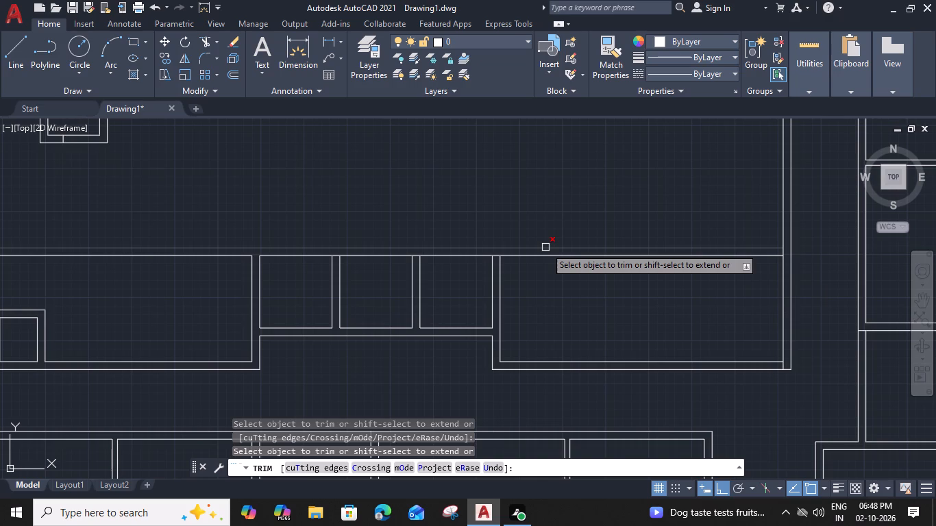
{"action": "left_click", "coordinate": [502, 284], "text": "shift"}
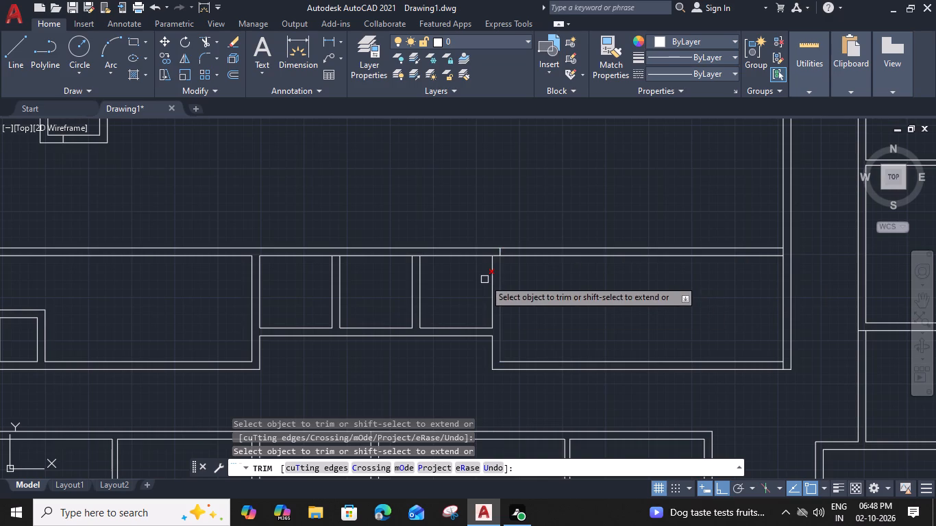
{"action": "left_click", "coordinate": [565, 237]}
{"action": "left_click", "coordinate": [581, 292]}
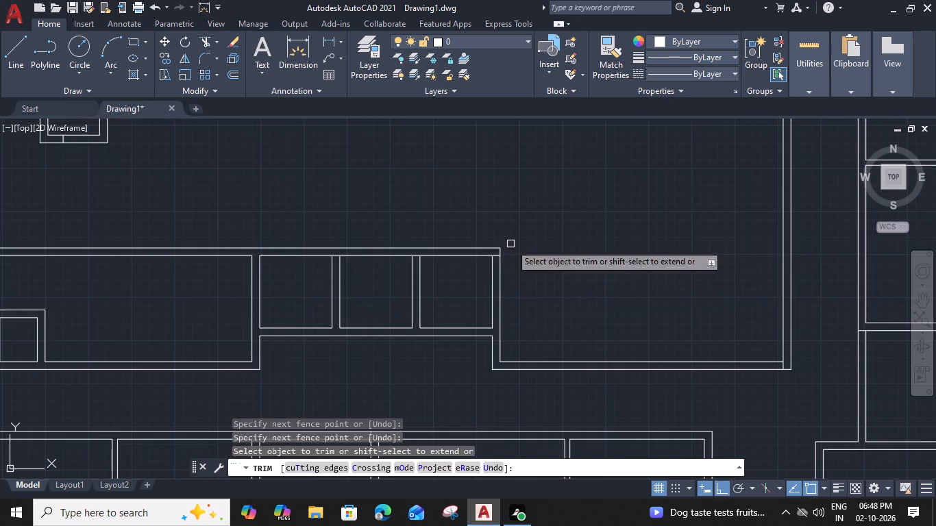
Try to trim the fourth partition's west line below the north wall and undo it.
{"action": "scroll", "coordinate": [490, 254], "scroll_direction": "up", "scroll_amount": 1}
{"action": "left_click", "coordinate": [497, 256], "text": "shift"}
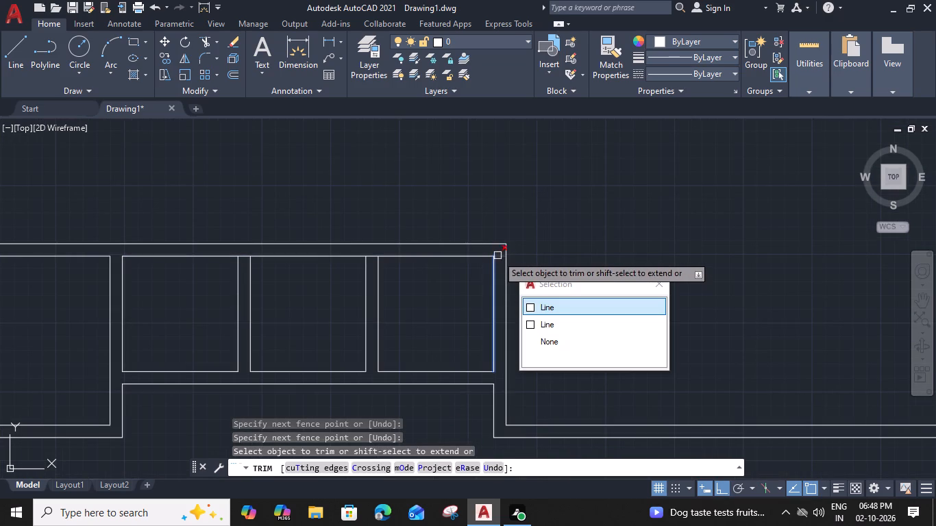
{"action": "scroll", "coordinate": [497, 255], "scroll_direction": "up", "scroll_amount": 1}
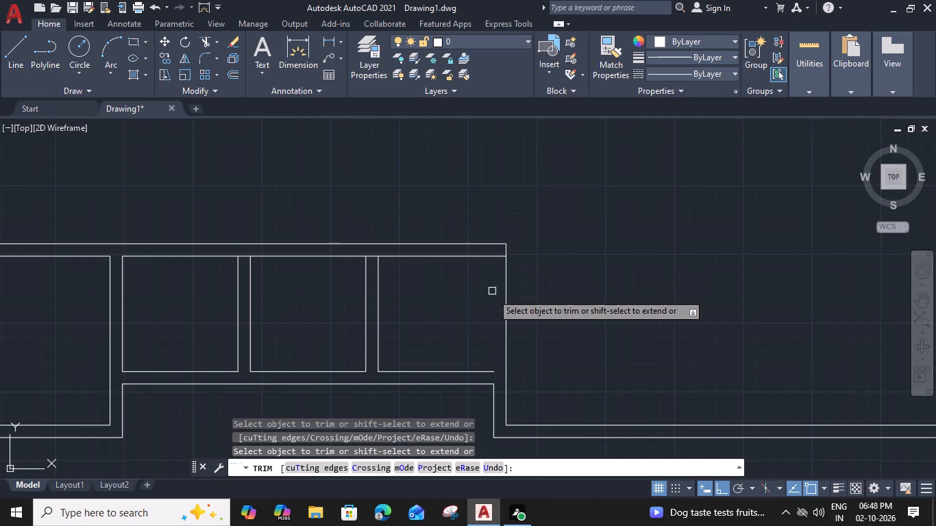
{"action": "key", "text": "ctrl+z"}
Trim the north wall's south line where it crosses the fourth partition to clean the three-room strip's northeast corner.
{"action": "scroll", "coordinate": [498, 242], "scroll_direction": "up", "scroll_amount": 4}
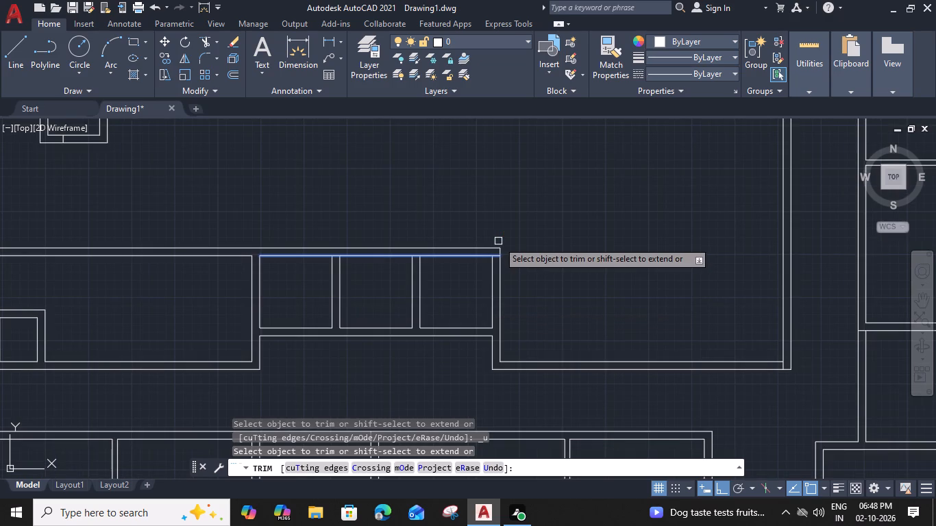
{"action": "left_click", "coordinate": [495, 316], "text": "shift"}
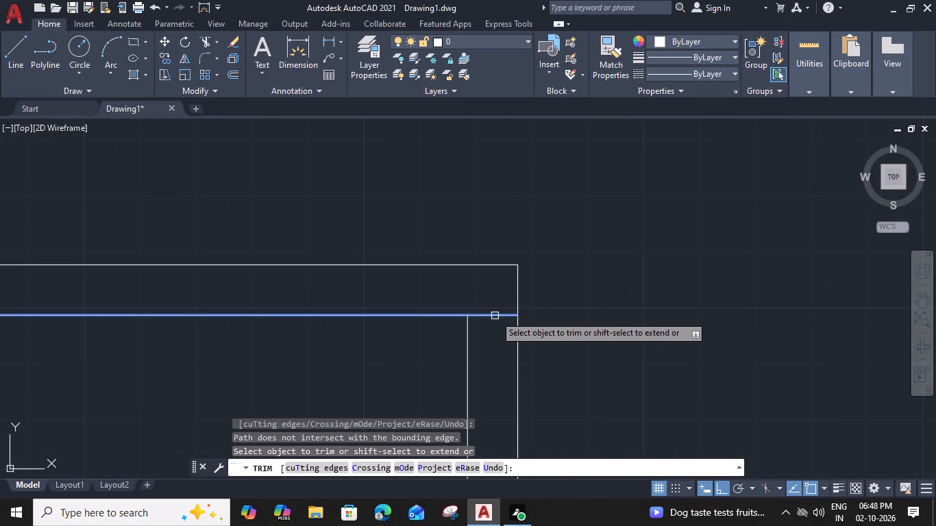
{"action": "key", "text": "Escape"}
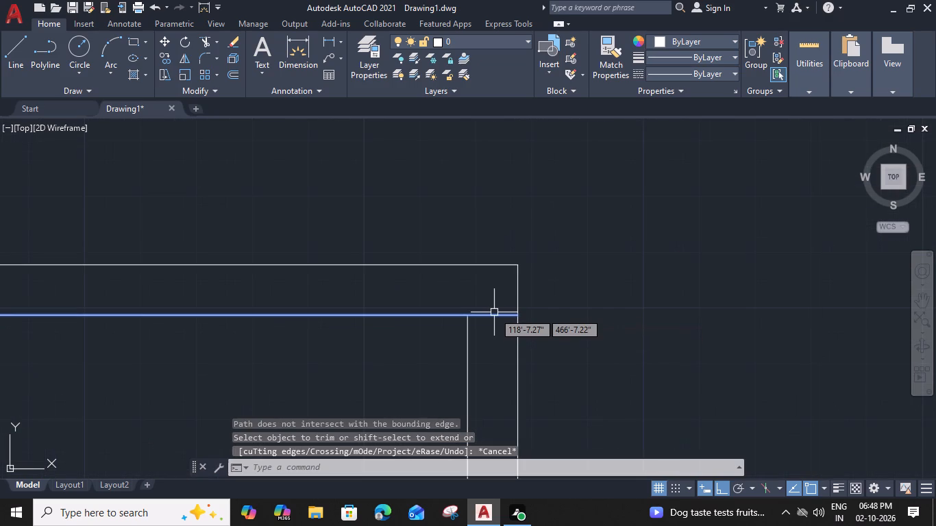
{"action": "key", "text": "t"}
{"action": "type", "text": "r"}
{"action": "key", "text": "space"}
{"action": "left_click", "coordinate": [494, 314]}
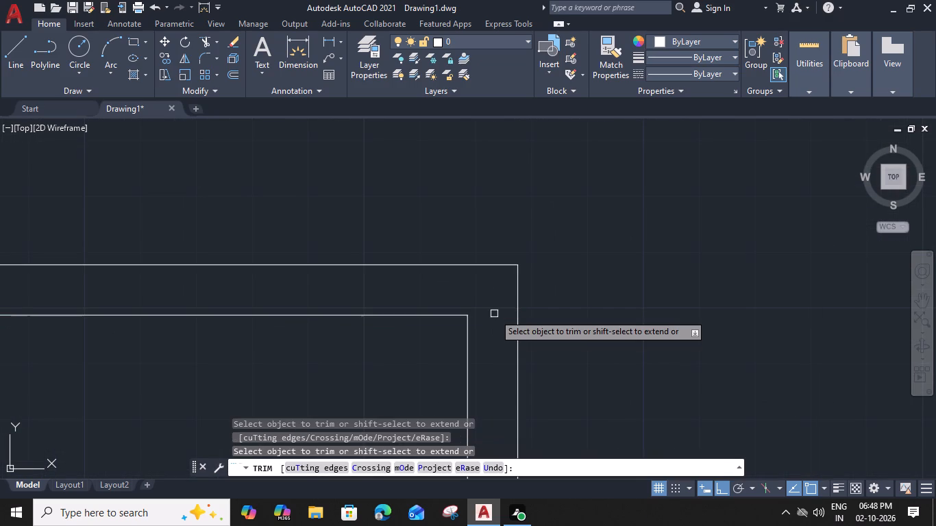
{"action": "key", "text": "Escape"}
Trim the north wall's south line between the faces of the third and second partitions to open both wall junctions.
{"action": "scroll", "coordinate": [494, 314], "scroll_direction": "down", "scroll_amount": 6}
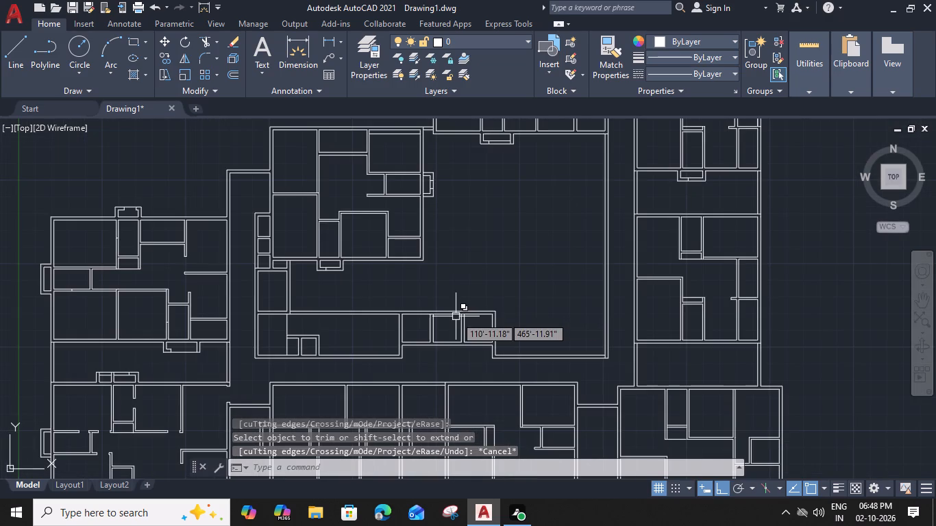
{"action": "type", "text": "tr"}
{"action": "key", "text": "space"}
{"action": "scroll", "coordinate": [452, 314], "scroll_direction": "up", "scroll_amount": 2}
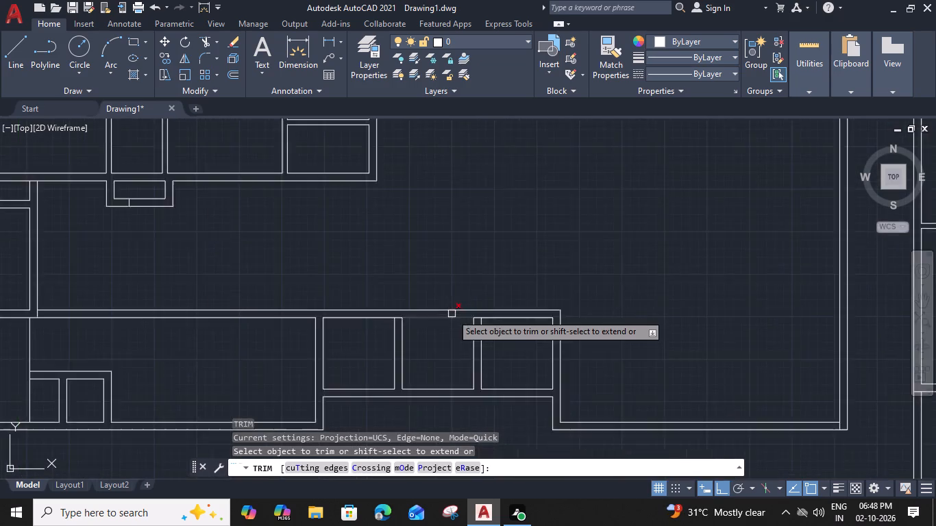
{"action": "scroll", "coordinate": [452, 314], "scroll_direction": "up", "scroll_amount": 2}
{"action": "left_click", "coordinate": [491, 323]}
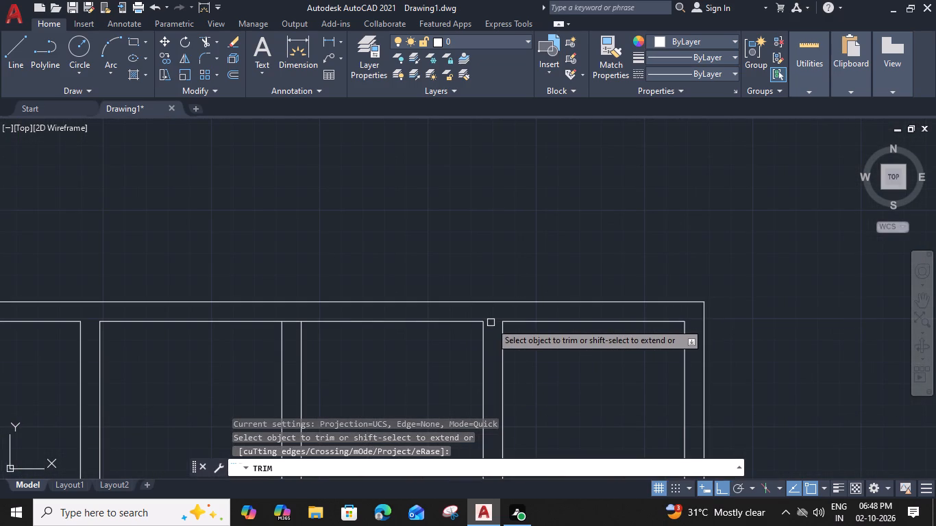
{"action": "left_click", "coordinate": [291, 321]}
{"action": "scroll", "coordinate": [317, 318], "scroll_direction": "down", "scroll_amount": 3}
{"action": "middle_click_drag", "start_coordinate": [365, 329], "coordinate": [621, 236]}
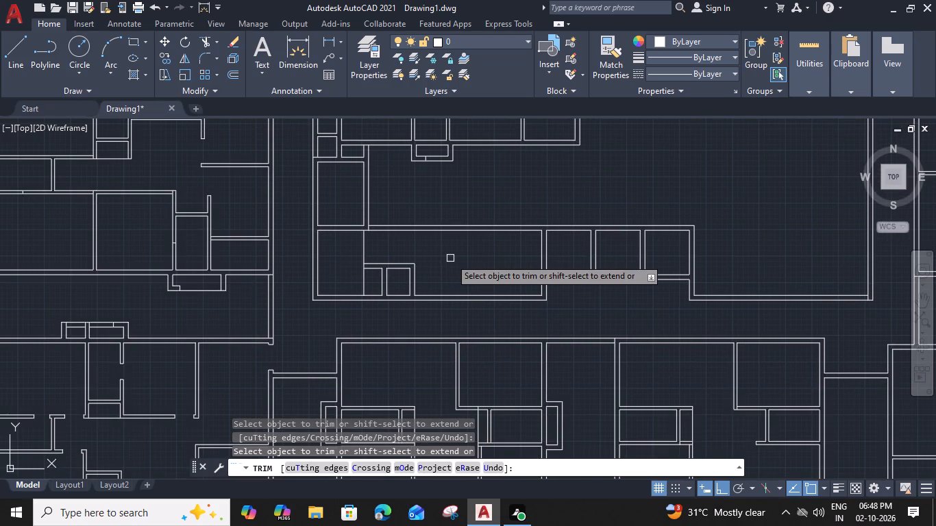
{"action": "scroll", "coordinate": [439, 262], "scroll_direction": "down", "scroll_amount": 1}
{"action": "key", "text": "Escape"}
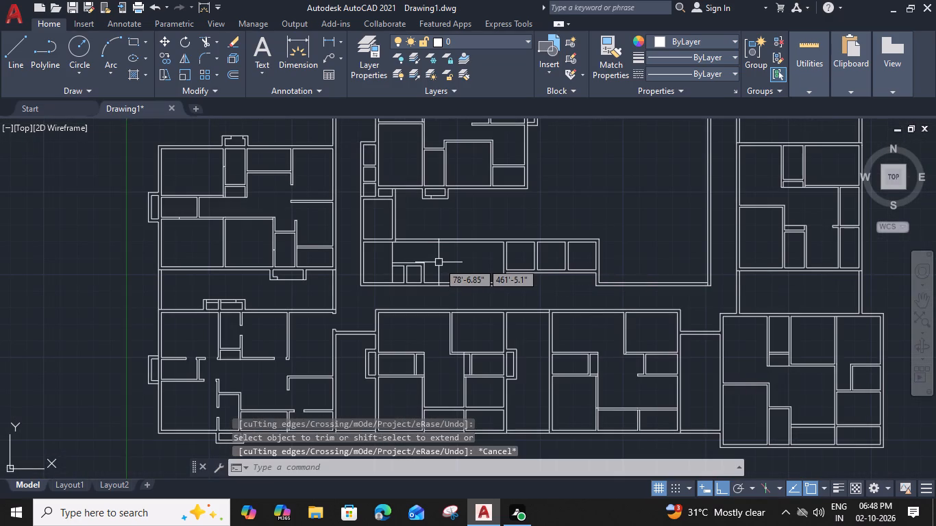
Trim the east wall's inner line end that overlaps the south wall at the central block's southeast corner.
{"action": "middle_click_drag", "start_coordinate": [757, 263], "coordinate": [703, 268]}
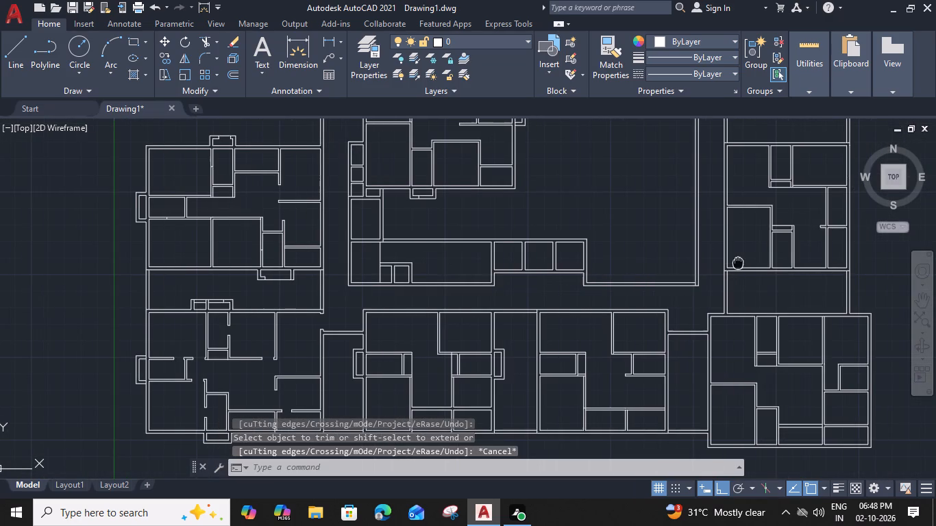
{"action": "key", "text": "t"}
{"action": "type", "text": "r"}
{"action": "key", "text": "space"}
{"action": "scroll", "coordinate": [656, 289], "scroll_direction": "up", "scroll_amount": 2}
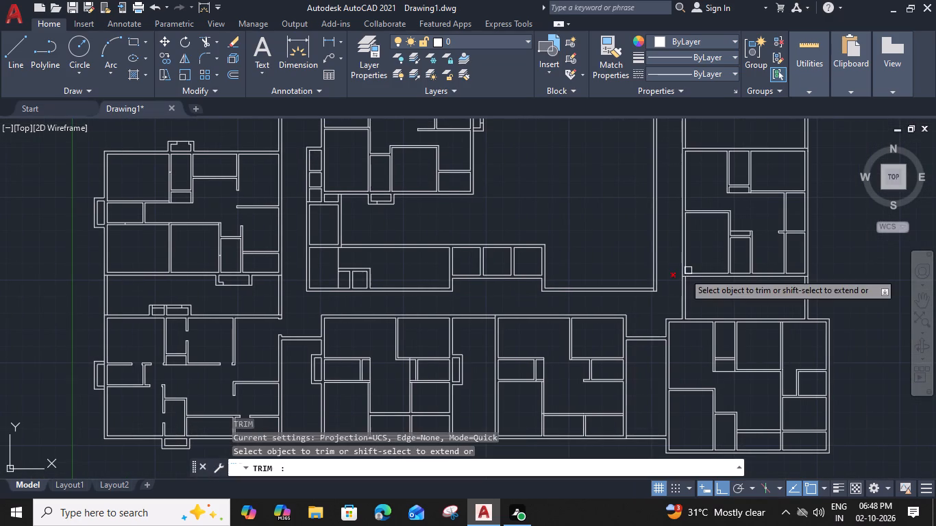
{"action": "scroll", "coordinate": [642, 290], "scroll_direction": "up", "scroll_amount": 3}
{"action": "left_click", "coordinate": [665, 282]}
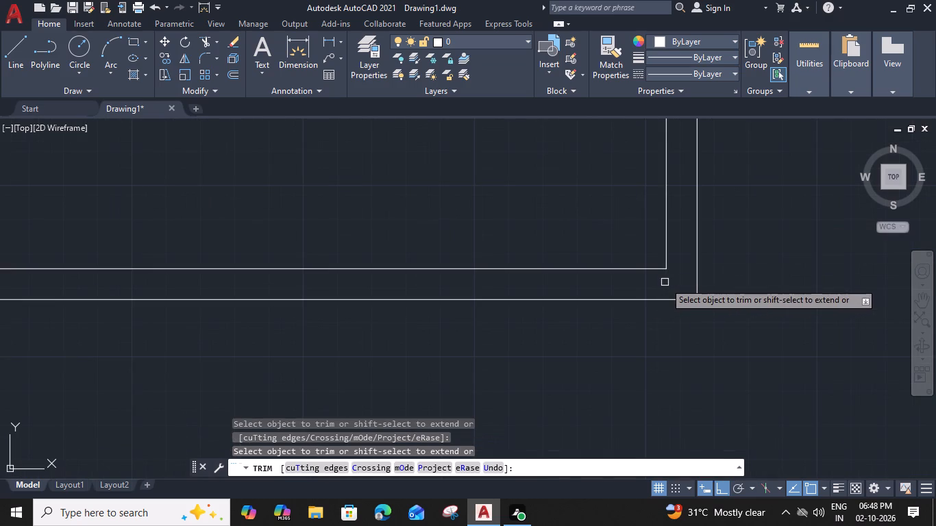
{"action": "key", "text": "Escape"}
{"action": "scroll", "coordinate": [641, 278], "scroll_direction": "down", "scroll_amount": 2}
{"action": "scroll", "coordinate": [458, 269], "scroll_direction": "down", "scroll_amount": 3}
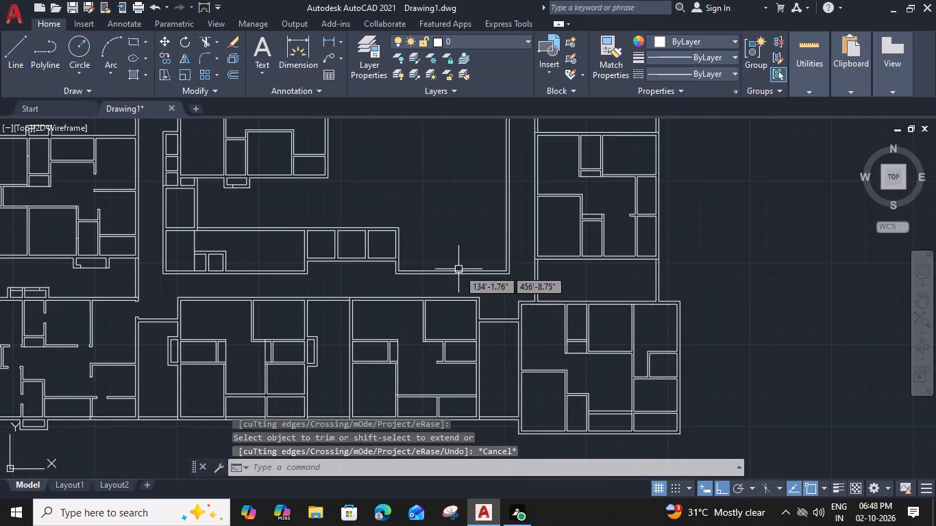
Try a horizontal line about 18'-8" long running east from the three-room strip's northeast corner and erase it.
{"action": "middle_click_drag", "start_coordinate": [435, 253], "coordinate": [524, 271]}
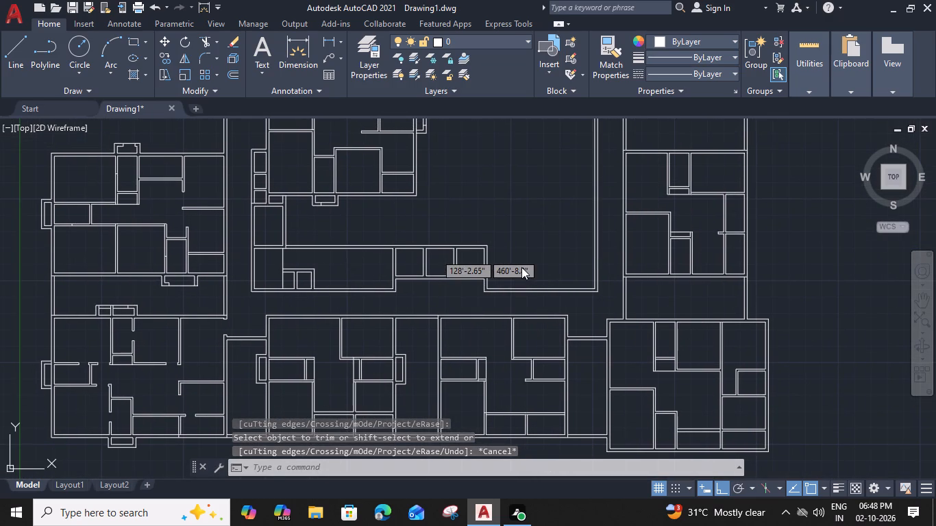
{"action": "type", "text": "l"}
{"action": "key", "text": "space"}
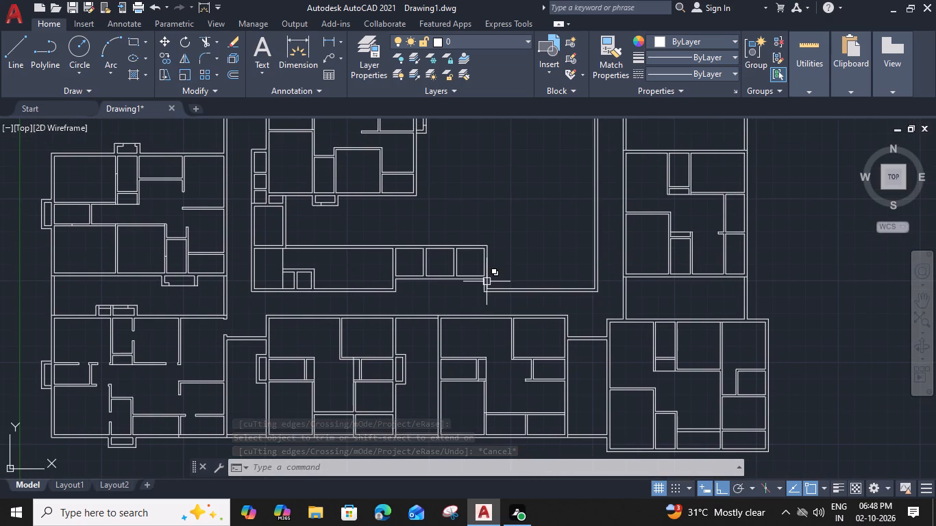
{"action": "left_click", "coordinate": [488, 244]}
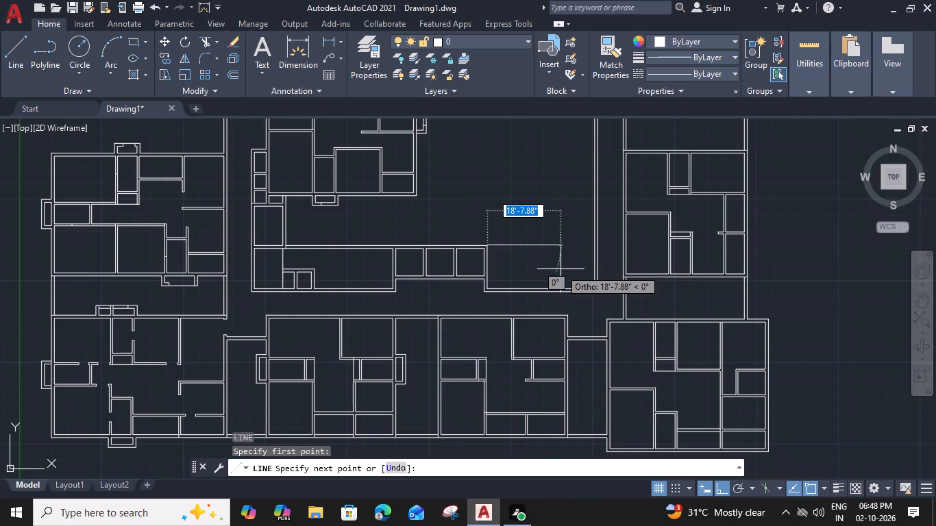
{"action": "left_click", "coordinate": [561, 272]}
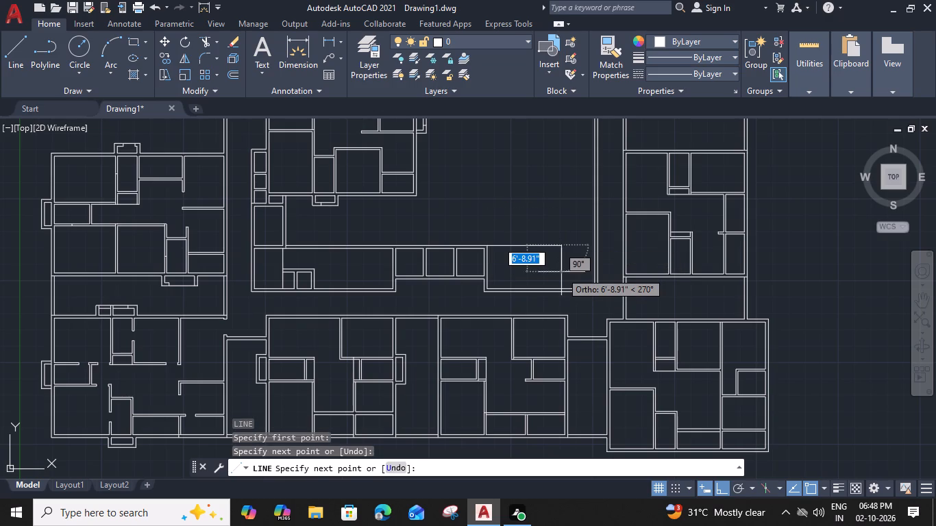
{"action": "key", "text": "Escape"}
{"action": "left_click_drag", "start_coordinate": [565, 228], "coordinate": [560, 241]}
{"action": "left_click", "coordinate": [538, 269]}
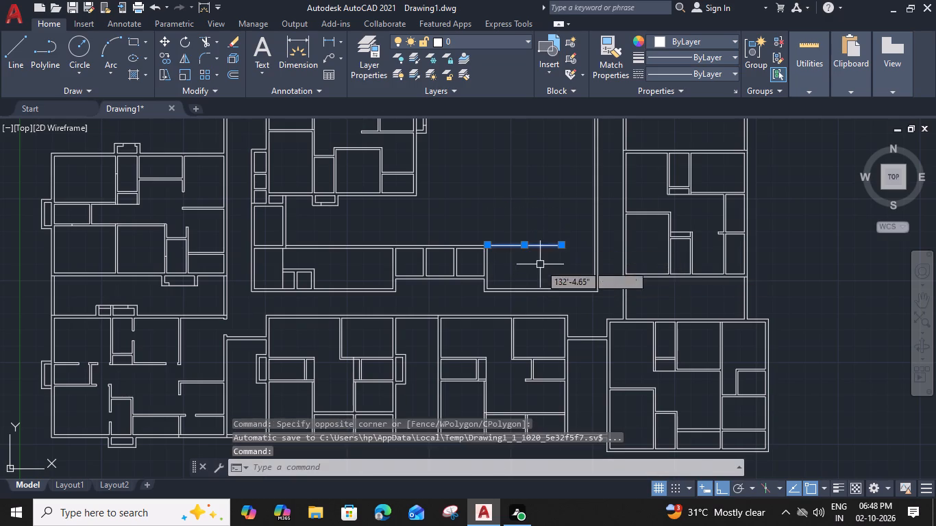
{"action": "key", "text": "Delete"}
Extend both lines of the first partition north to the south wall of the apartment above.
{"action": "middle_click_drag", "start_coordinate": [338, 202], "coordinate": [552, 223]}
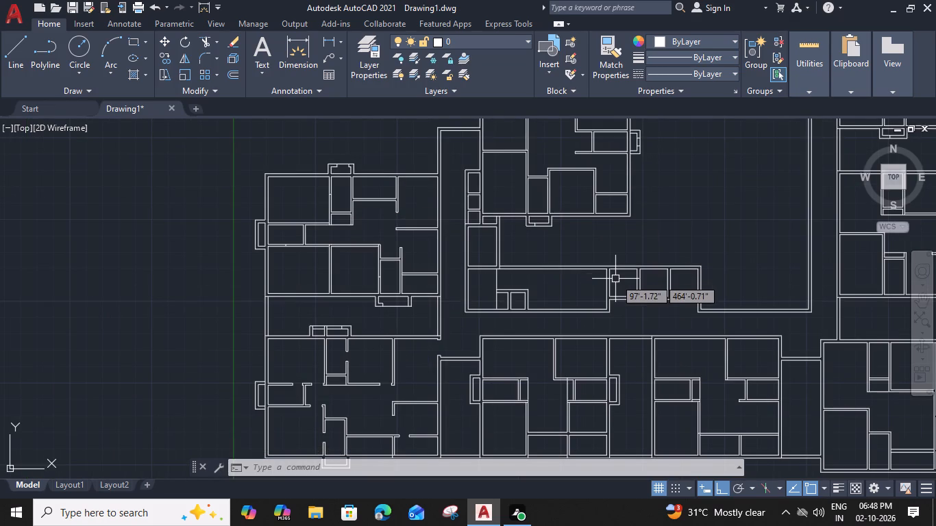
{"action": "key", "text": "r"}
{"action": "key", "text": "Escape"}
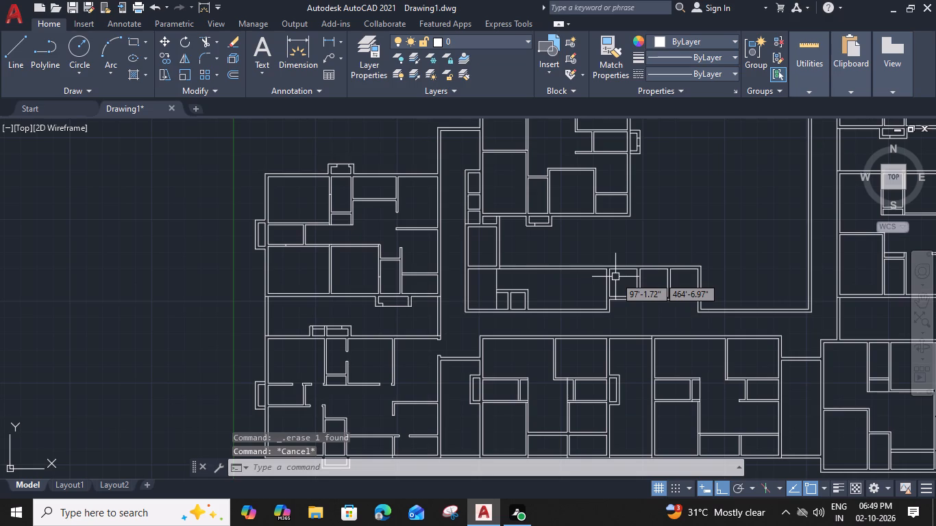
{"action": "type", "text": "ex"}
{"action": "key", "text": "space"}
{"action": "scroll", "coordinate": [615, 277], "scroll_direction": "up", "scroll_amount": 2}
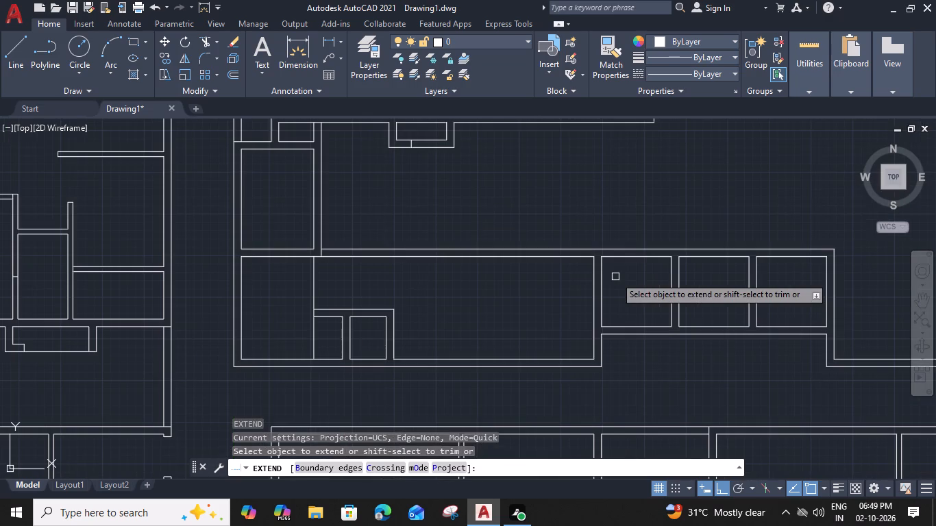
{"action": "middle_click_drag", "start_coordinate": [613, 285], "coordinate": [609, 326]}
{"action": "left_click", "coordinate": [597, 316]}
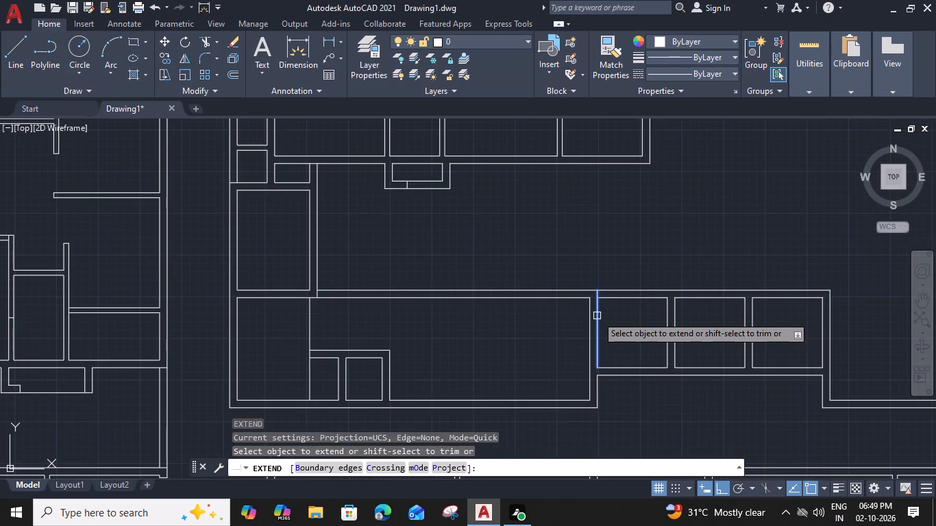
{"action": "left_click", "coordinate": [598, 311]}
{"action": "left_click", "coordinate": [589, 316]}
{"action": "left_click", "coordinate": [590, 309]}
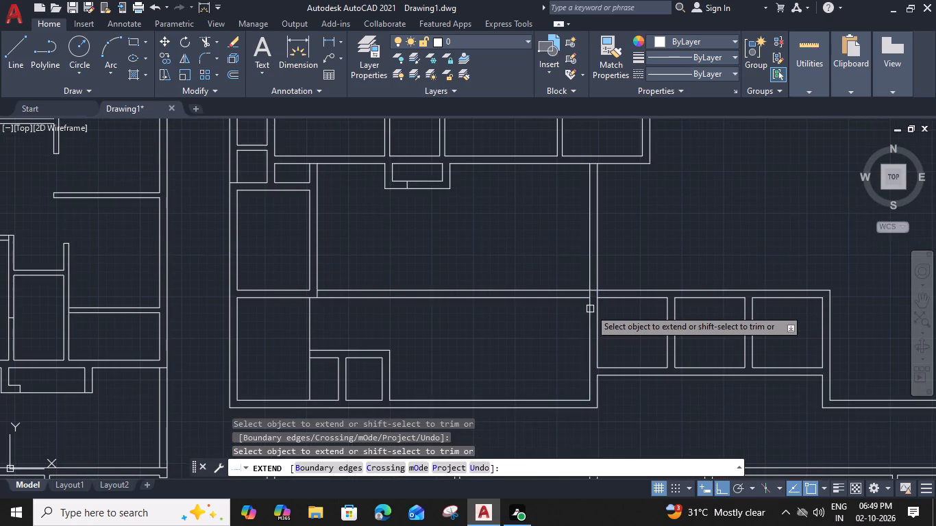
Trim the first partition's two extended lines between the faces of the long horizontal wall to open the junction.
{"action": "scroll", "coordinate": [601, 291], "scroll_direction": "up", "scroll_amount": 3}
{"action": "left_click", "coordinate": [591, 297], "text": "shift"}
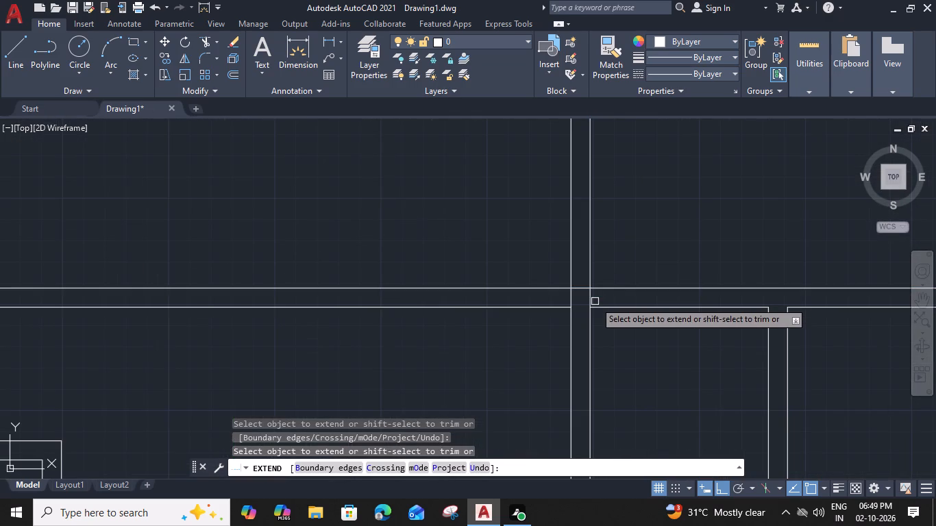
{"action": "left_click", "coordinate": [569, 298], "text": "shift"}
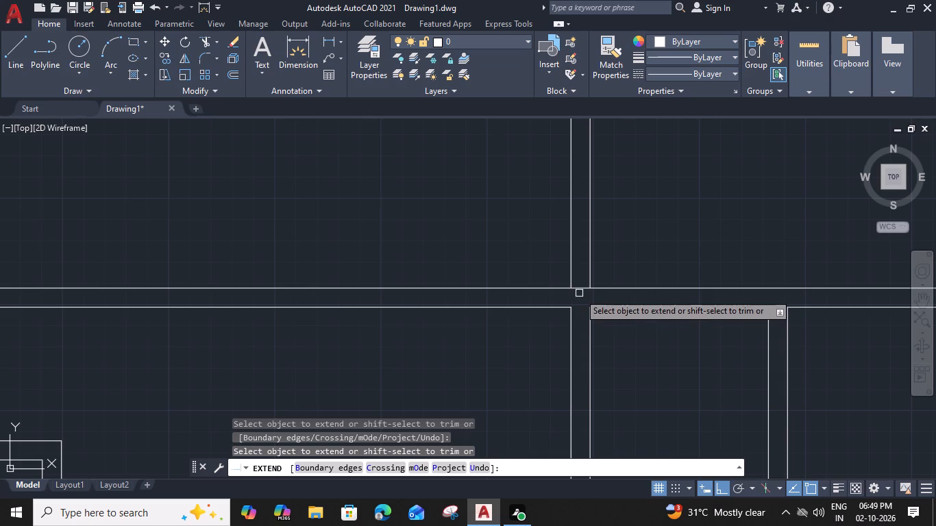
{"action": "scroll", "coordinate": [606, 320], "scroll_direction": "down", "scroll_amount": 1}
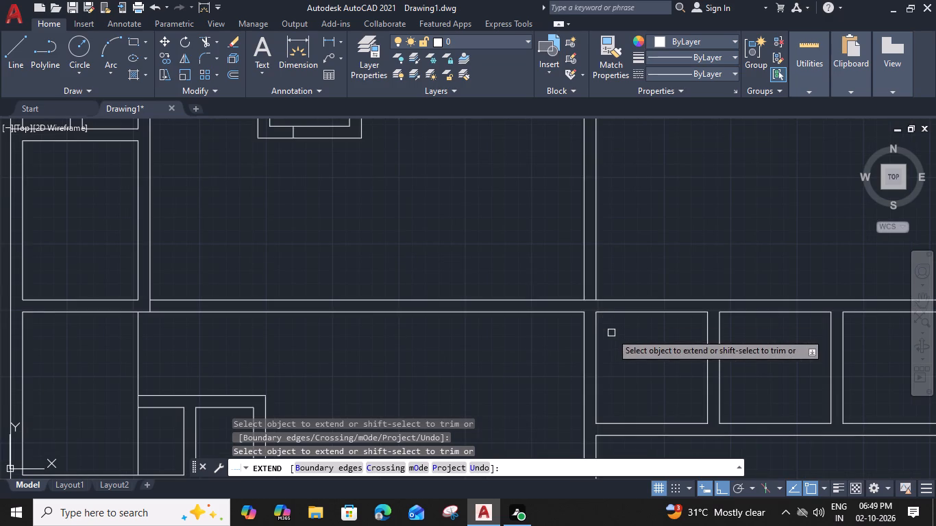
{"action": "middle_click_drag", "start_coordinate": [619, 350], "coordinate": [574, 399]}
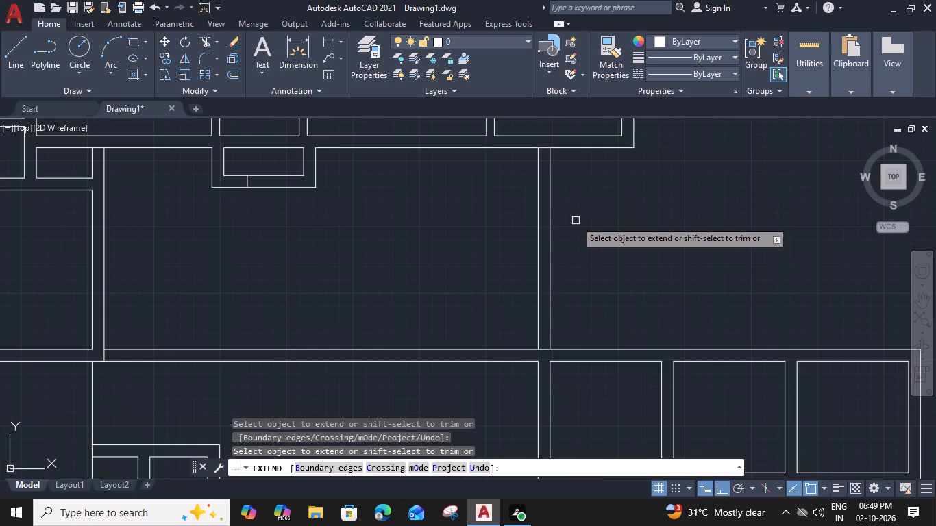
{"action": "key", "text": "Escape"}
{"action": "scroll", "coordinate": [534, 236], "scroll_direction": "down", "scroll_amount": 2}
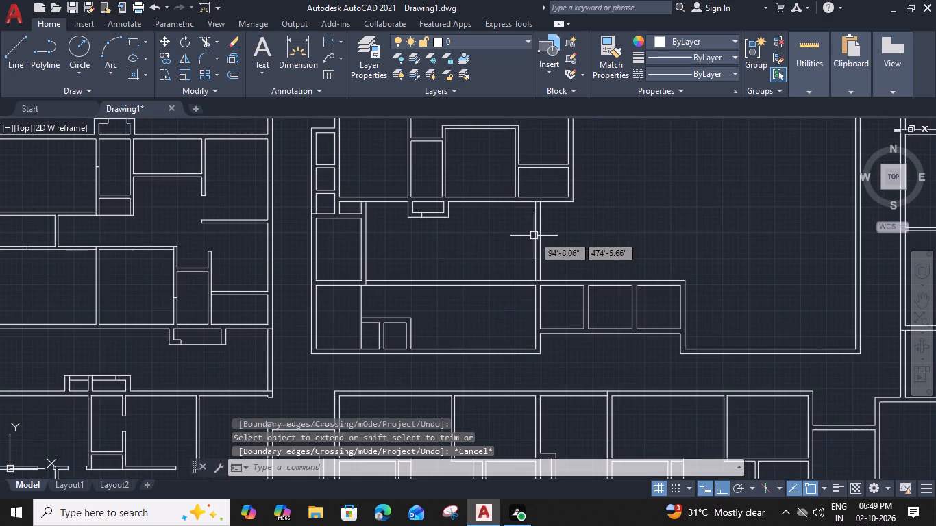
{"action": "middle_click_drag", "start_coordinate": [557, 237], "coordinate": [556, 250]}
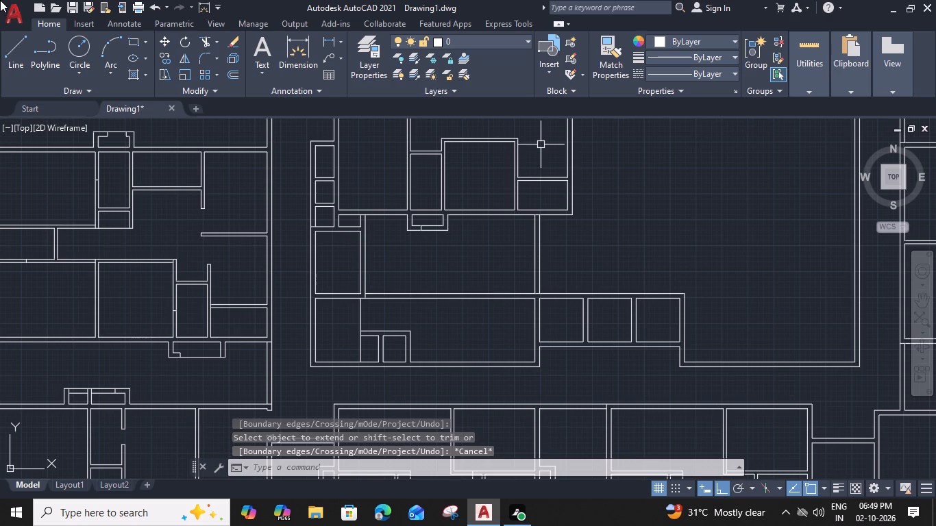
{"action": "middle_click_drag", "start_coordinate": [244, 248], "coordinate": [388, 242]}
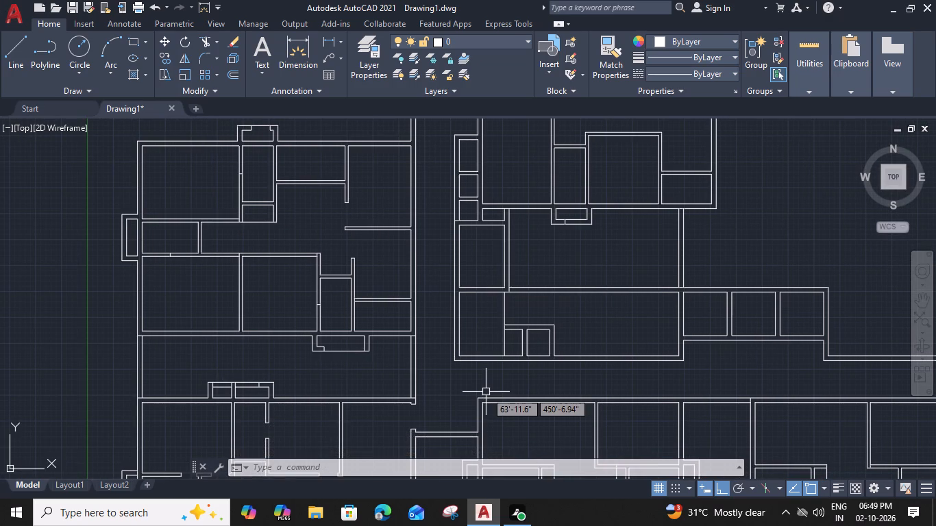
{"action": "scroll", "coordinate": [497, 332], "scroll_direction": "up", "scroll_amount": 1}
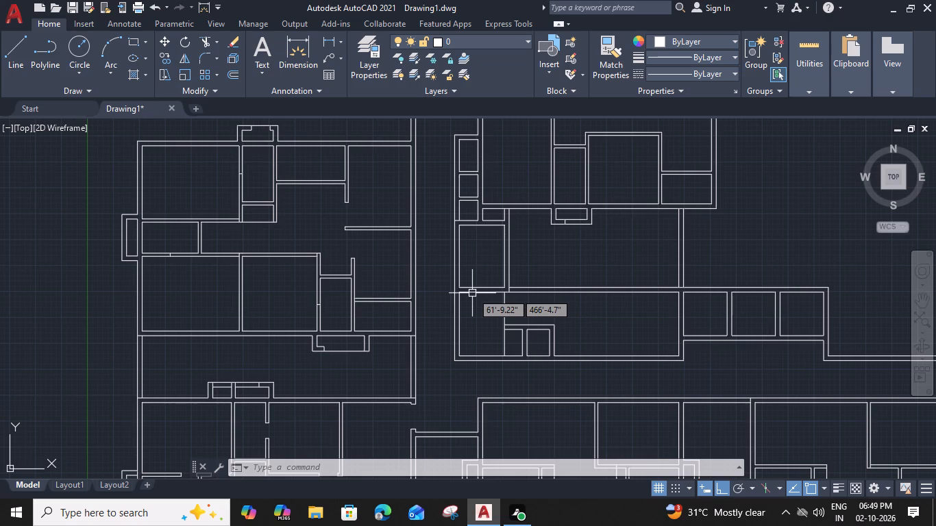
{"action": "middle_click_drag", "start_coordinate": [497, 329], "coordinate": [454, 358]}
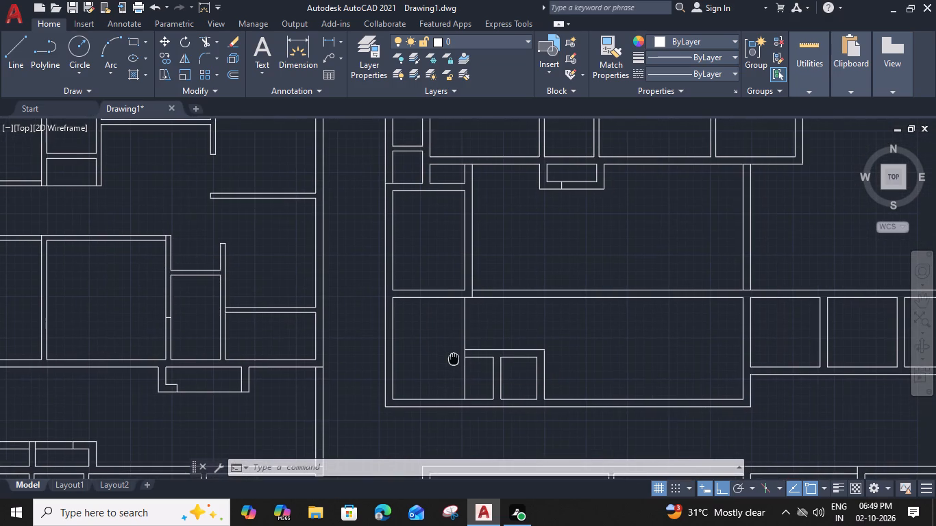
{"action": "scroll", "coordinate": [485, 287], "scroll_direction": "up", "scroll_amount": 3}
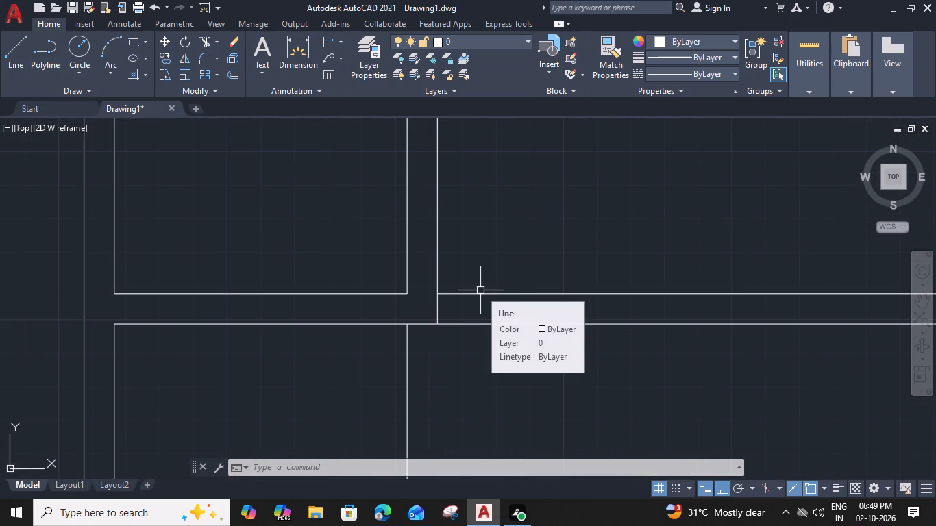
Offset the first partition's east line 3' to the east and the long horizontal wall's north line 5' to the north.
{"action": "left_click", "coordinate": [435, 273]}
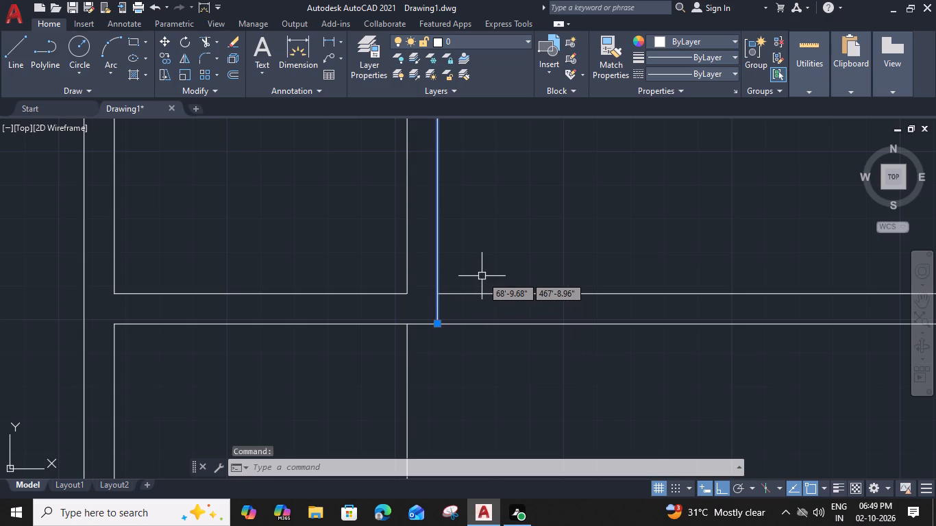
{"action": "type", "text": "o"}
{"action": "key", "text": "space"}
{"action": "type", "text": "3'"}
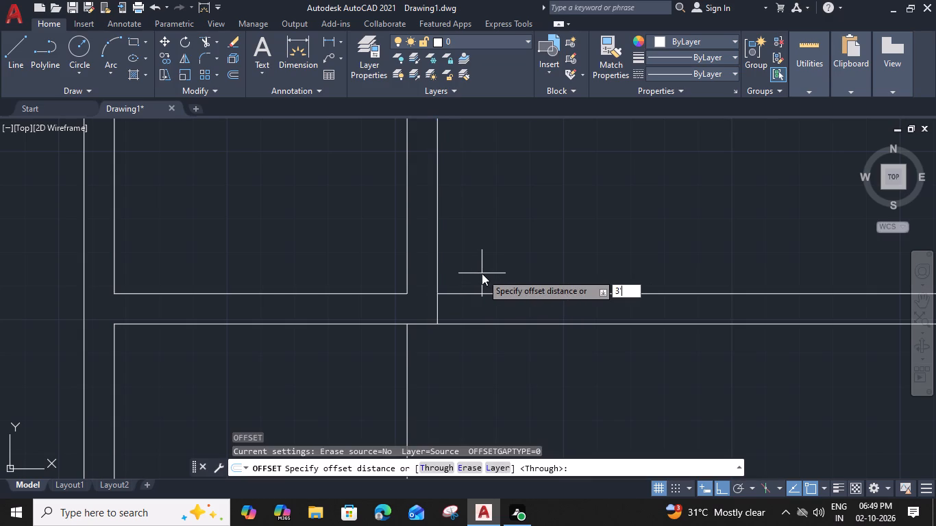
{"action": "key", "text": "space"}
{"action": "left_click", "coordinate": [482, 273]}
{"action": "left_click", "coordinate": [491, 292]}
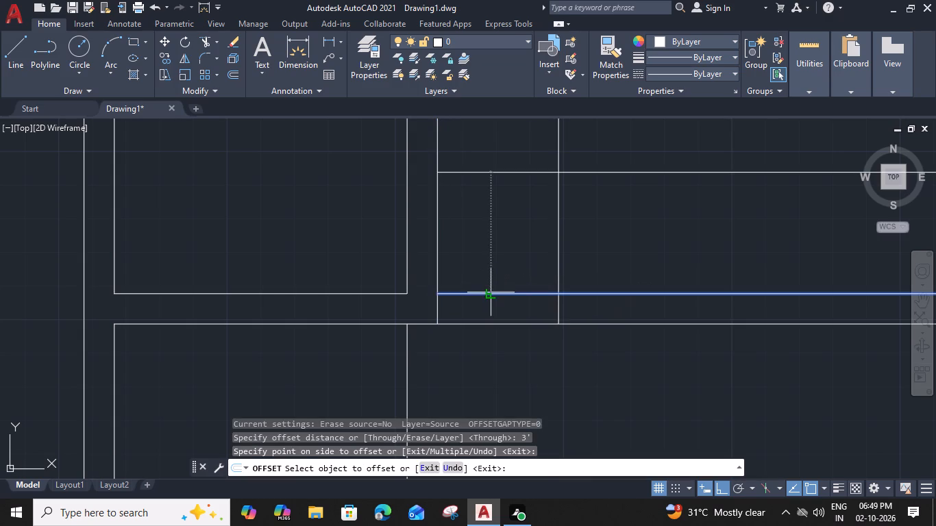
{"action": "type", "text": "5'"}
{"action": "key", "text": "space"}
Offset the new horizontal line 9" north and the new vertical line 9" east to give the small room's walls thickness.
{"action": "scroll", "coordinate": [493, 258], "scroll_direction": "down", "scroll_amount": 1}
{"action": "middle_click_drag", "start_coordinate": [494, 258], "coordinate": [484, 273]}
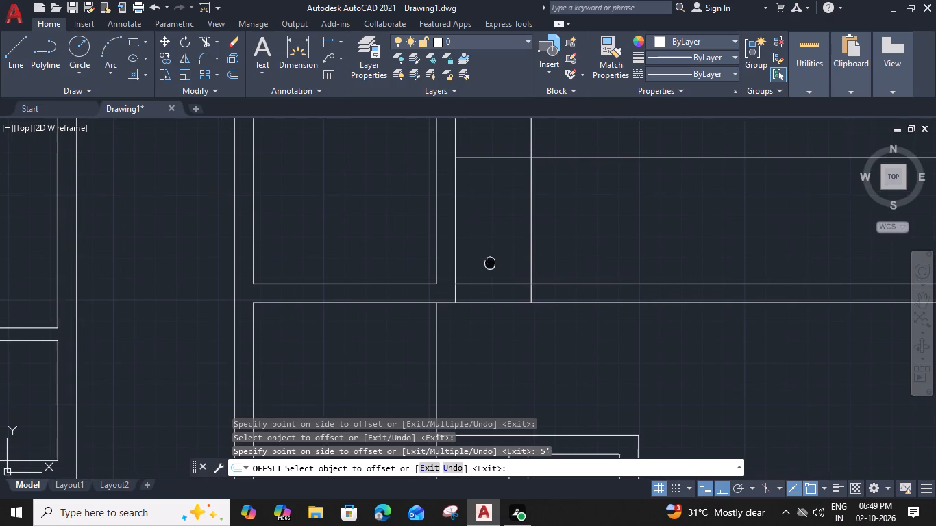
{"action": "middle_click_drag", "start_coordinate": [484, 273], "coordinate": [429, 323]}
{"action": "left_click", "coordinate": [529, 222]}
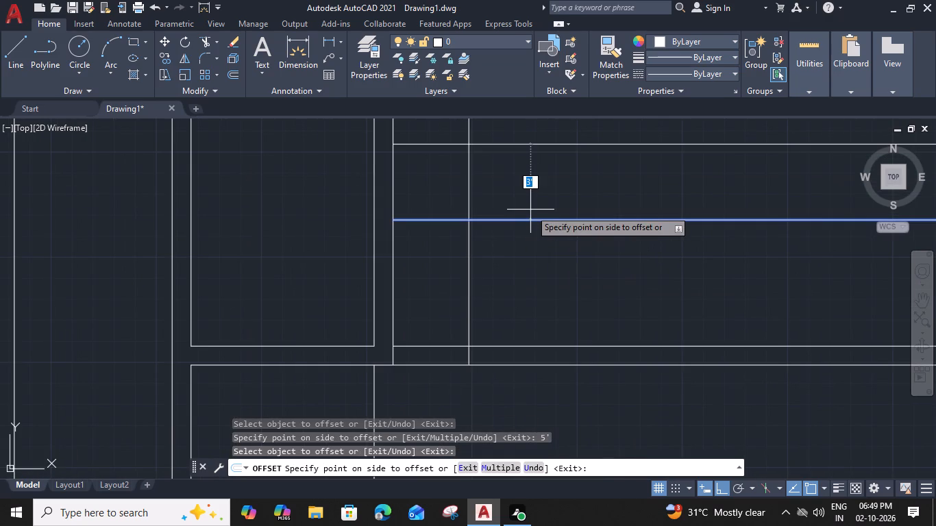
{"action": "type", "text": "9\""}
{"action": "key", "text": "Return"}
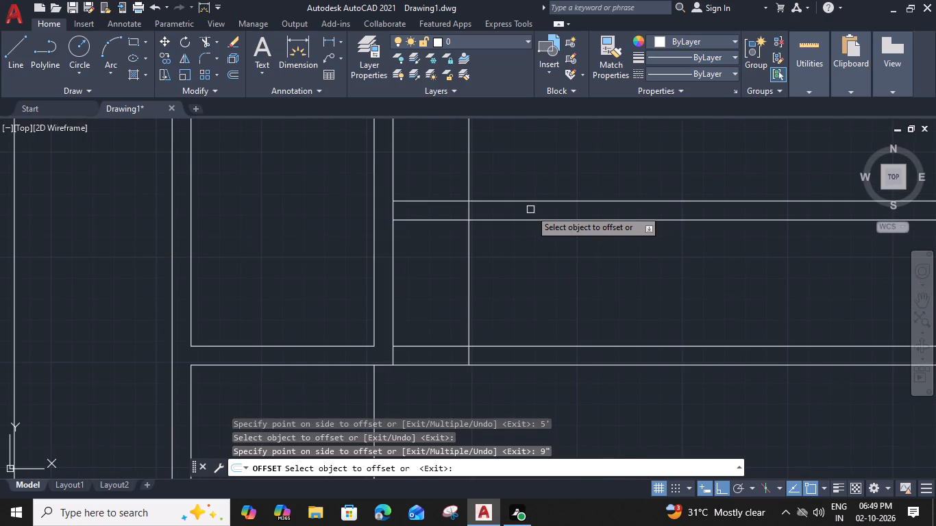
{"action": "left_click", "coordinate": [471, 266]}
{"action": "type", "text": "9\""}
{"action": "key", "text": "Return"}
{"action": "key", "text": "Escape"}
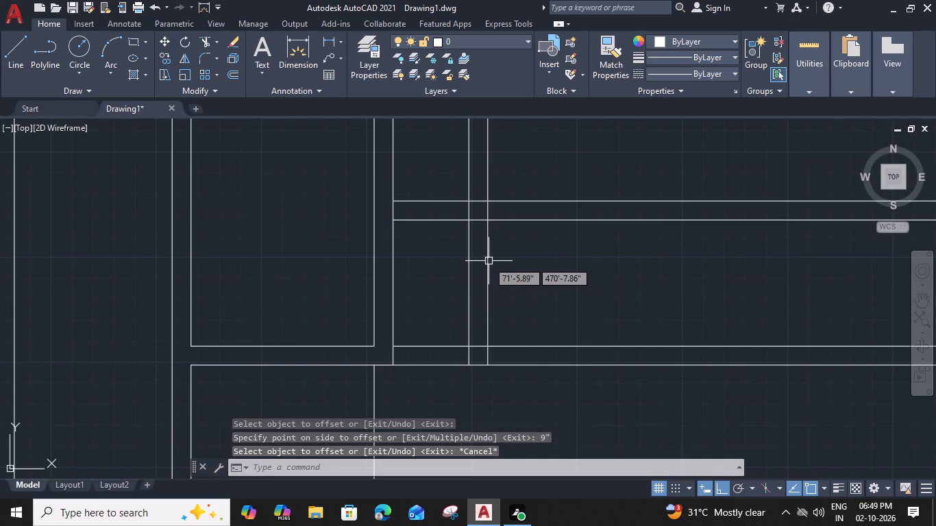
Trim the overrunning lines at the small room's northeast corner and open its north wall's junction with the first partition.
{"action": "type", "text": "tr"}
{"action": "key", "text": "space"}
{"action": "left_click_drag", "start_coordinate": [464, 170], "coordinate": [471, 171]}
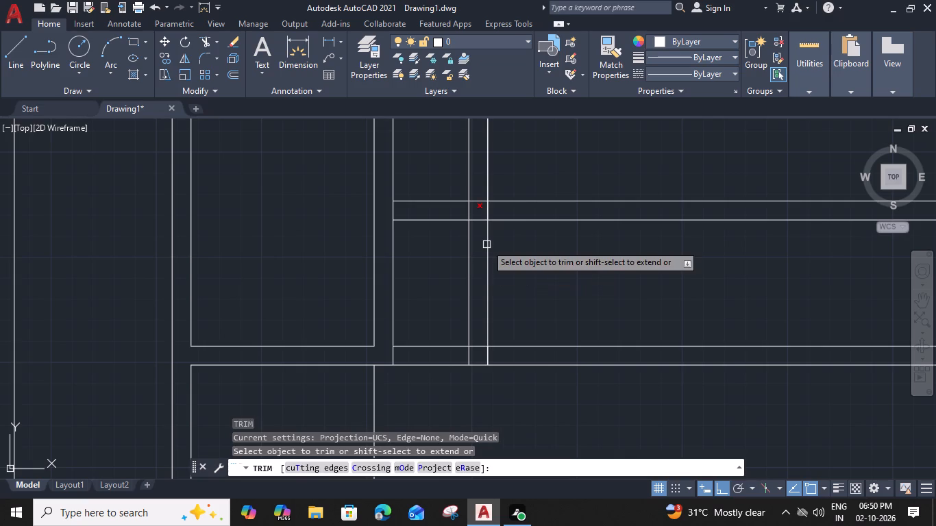
{"action": "left_click", "coordinate": [576, 246]}
{"action": "left_click", "coordinate": [480, 221]}
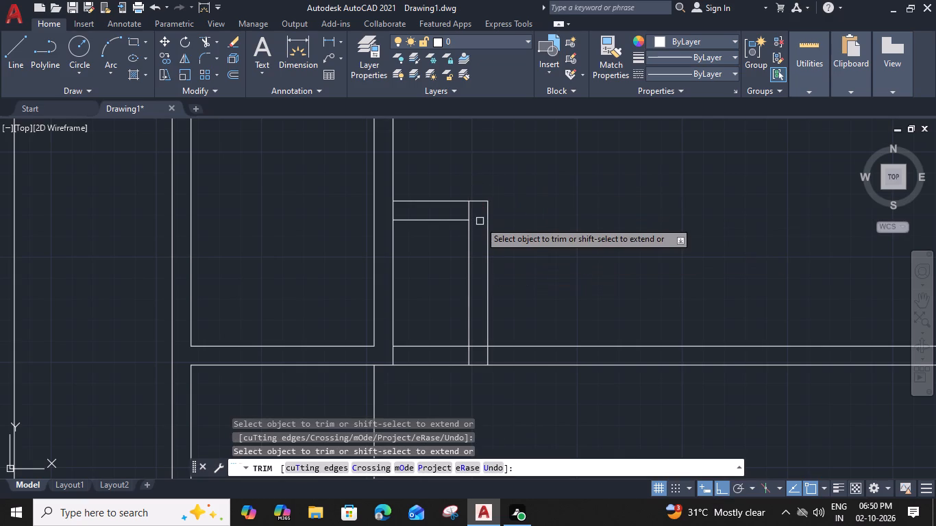
{"action": "left_click", "coordinate": [471, 214]}
{"action": "left_click", "coordinate": [393, 212]}
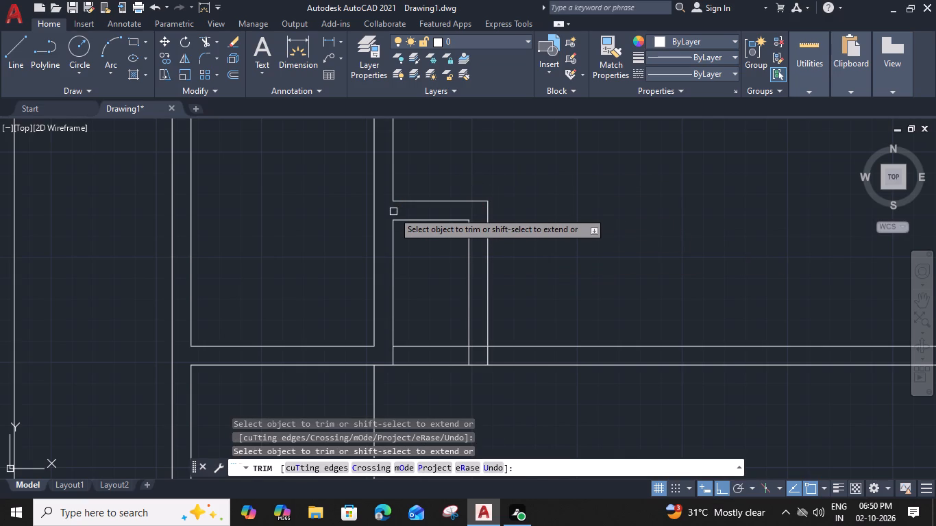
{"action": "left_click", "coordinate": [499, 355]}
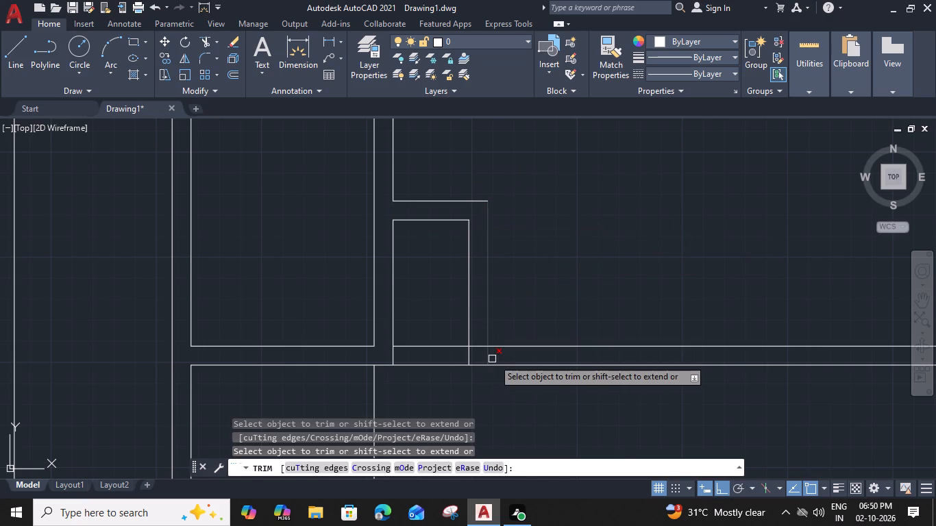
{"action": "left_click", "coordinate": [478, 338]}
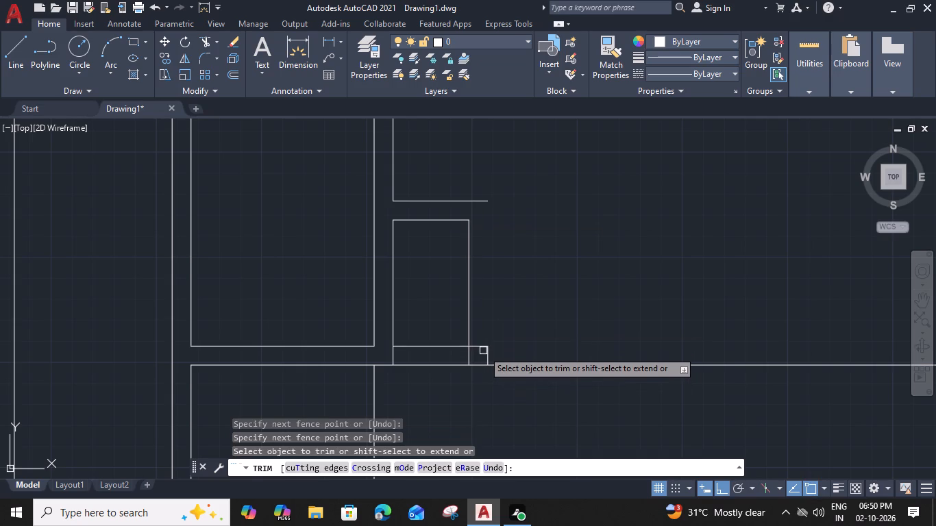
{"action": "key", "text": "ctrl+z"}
Trim the line pieces where the small room's east wall and the first partition meet the long horizontal wall.
{"action": "left_click", "coordinate": [497, 356]}
{"action": "left_click", "coordinate": [462, 354]}
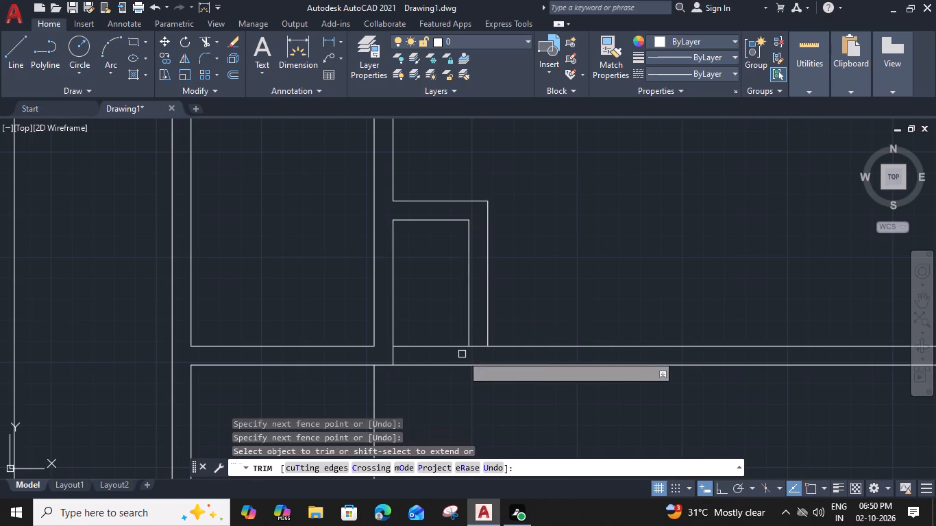
{"action": "left_click", "coordinate": [477, 346]}
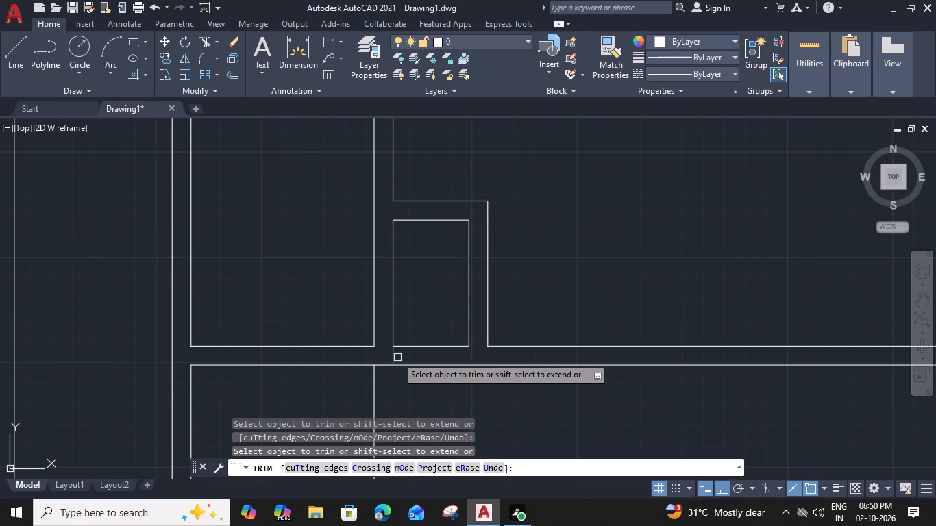
{"action": "left_click", "coordinate": [396, 356]}
{"action": "key", "text": "Escape"}
Trim the short line closing the first partition's north end at the south wall of the apartment above.
{"action": "scroll", "coordinate": [568, 327], "scroll_direction": "down", "scroll_amount": 2}
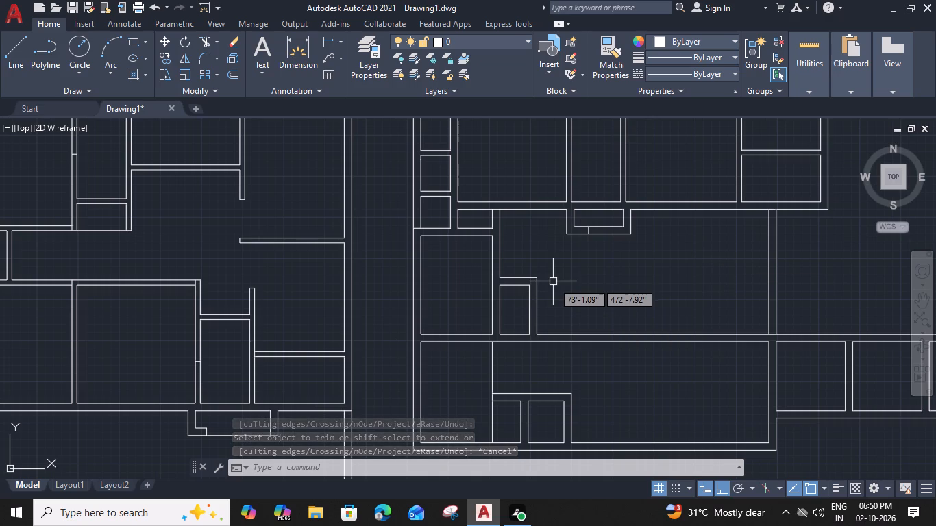
{"action": "type", "text": "tr"}
{"action": "key", "text": "space"}
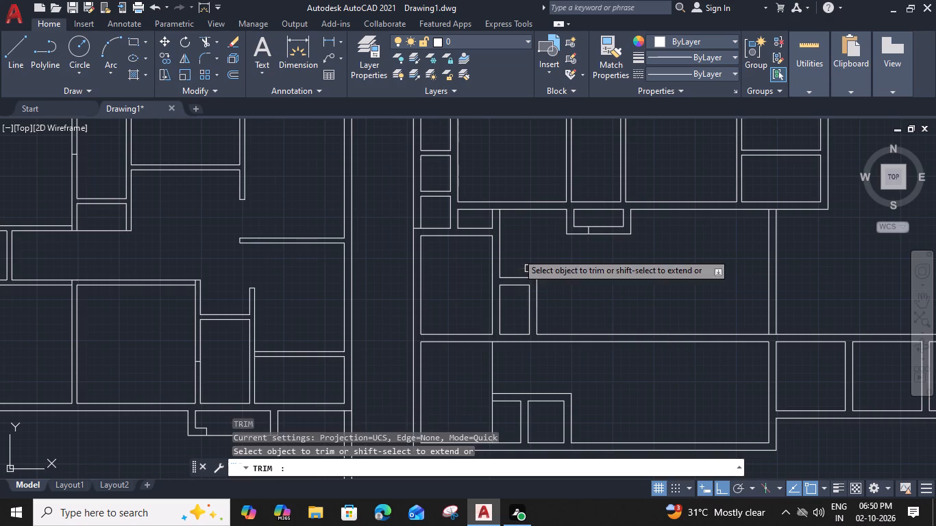
{"action": "scroll", "coordinate": [488, 210], "scroll_direction": "up", "scroll_amount": 1}
{"action": "left_click", "coordinate": [501, 209]}
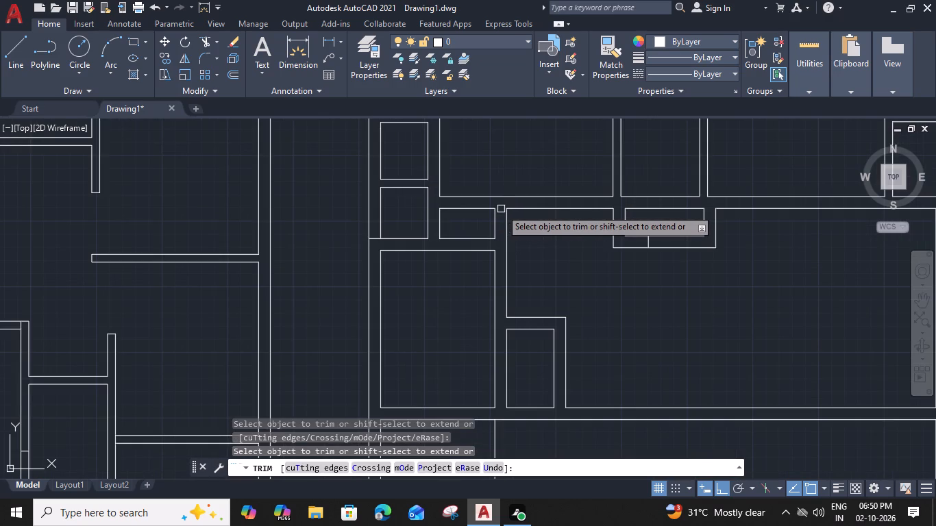
{"action": "key", "text": "Escape"}
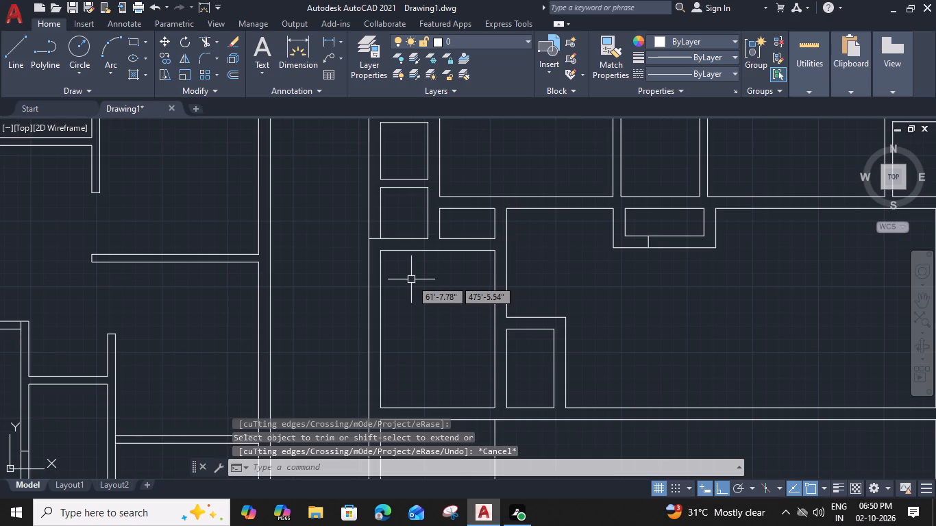
Trim the short horizontal line crossing the central block's west wall beside the lowest small room of the western column.
{"action": "type", "text": "tr"}
{"action": "key", "text": "space"}
{"action": "scroll", "coordinate": [375, 240], "scroll_direction": "up", "scroll_amount": 1}
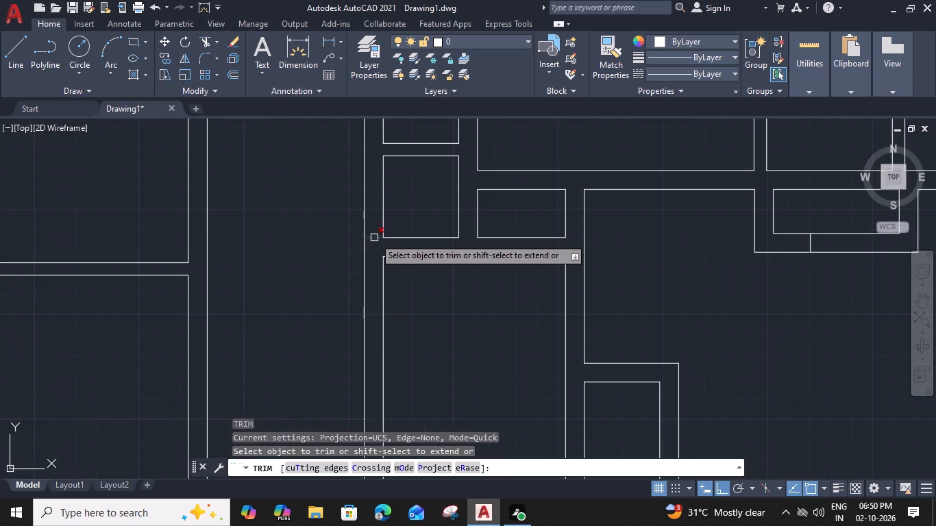
{"action": "left_click", "coordinate": [374, 238]}
{"action": "scroll", "coordinate": [374, 238], "scroll_direction": "down", "scroll_amount": 2}
{"action": "middle_click_drag", "start_coordinate": [592, 297], "coordinate": [565, 278]}
{"action": "key", "text": "Escape"}
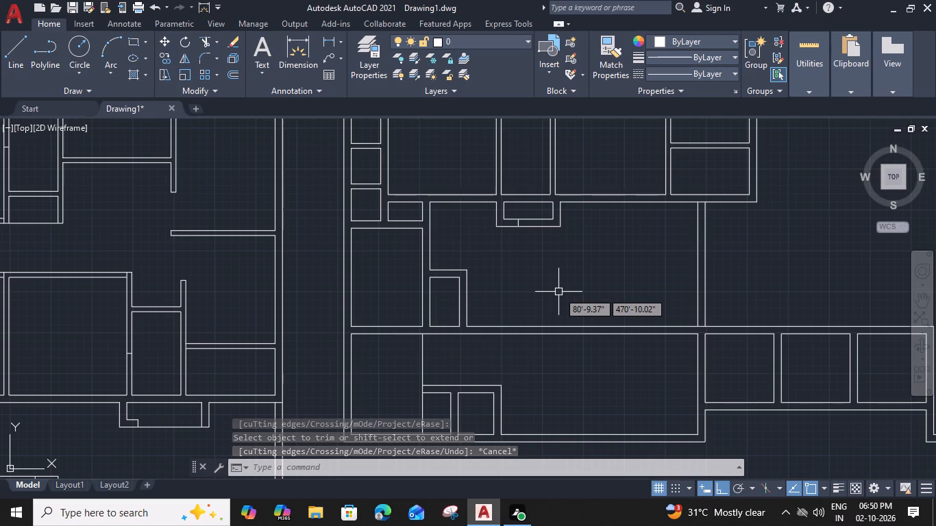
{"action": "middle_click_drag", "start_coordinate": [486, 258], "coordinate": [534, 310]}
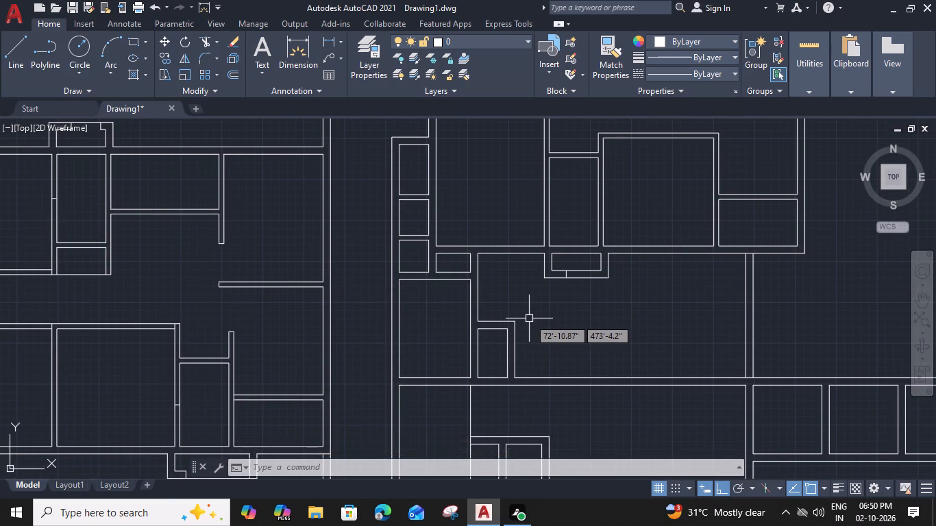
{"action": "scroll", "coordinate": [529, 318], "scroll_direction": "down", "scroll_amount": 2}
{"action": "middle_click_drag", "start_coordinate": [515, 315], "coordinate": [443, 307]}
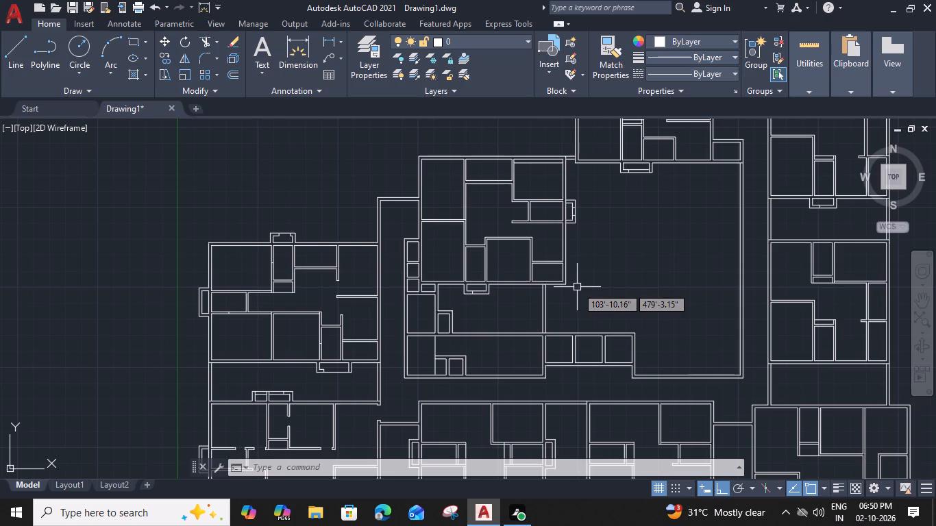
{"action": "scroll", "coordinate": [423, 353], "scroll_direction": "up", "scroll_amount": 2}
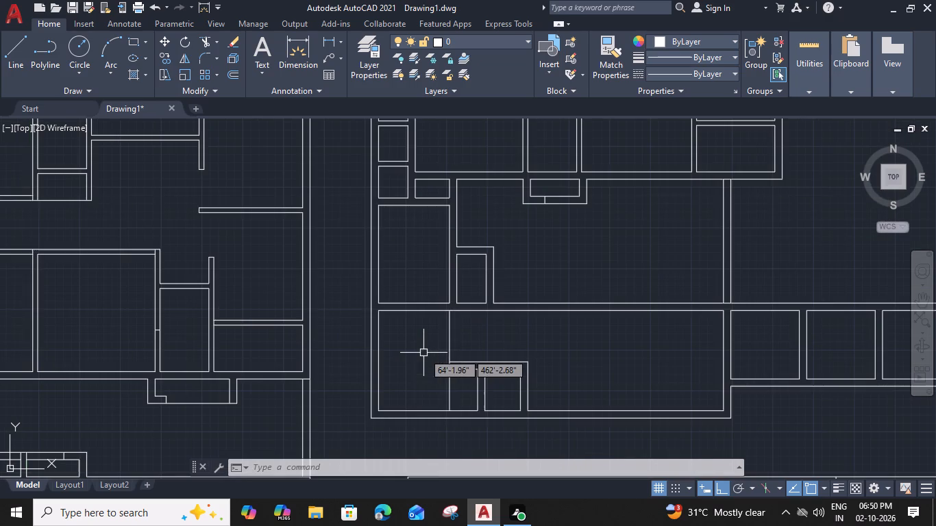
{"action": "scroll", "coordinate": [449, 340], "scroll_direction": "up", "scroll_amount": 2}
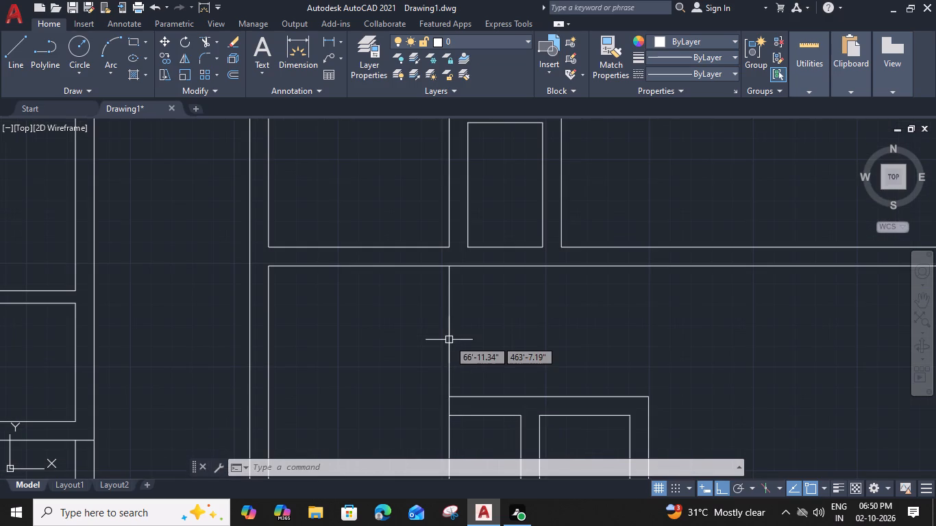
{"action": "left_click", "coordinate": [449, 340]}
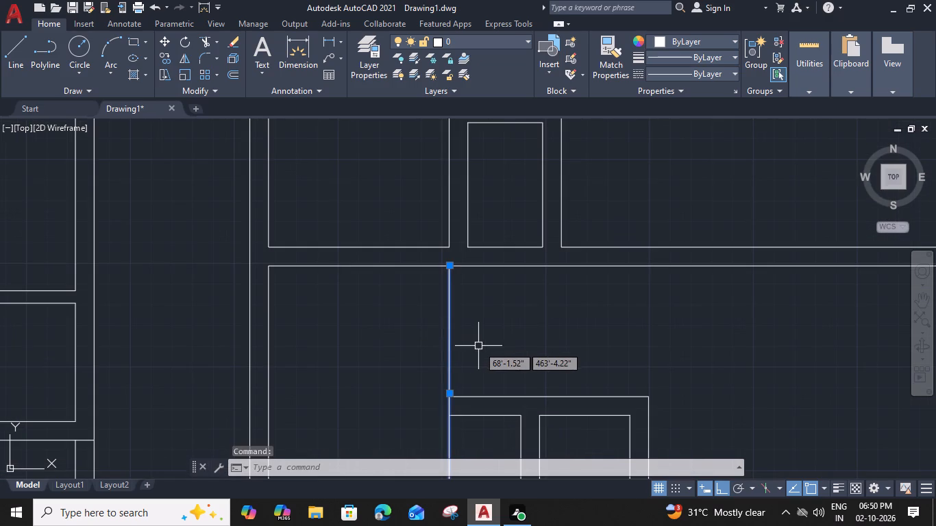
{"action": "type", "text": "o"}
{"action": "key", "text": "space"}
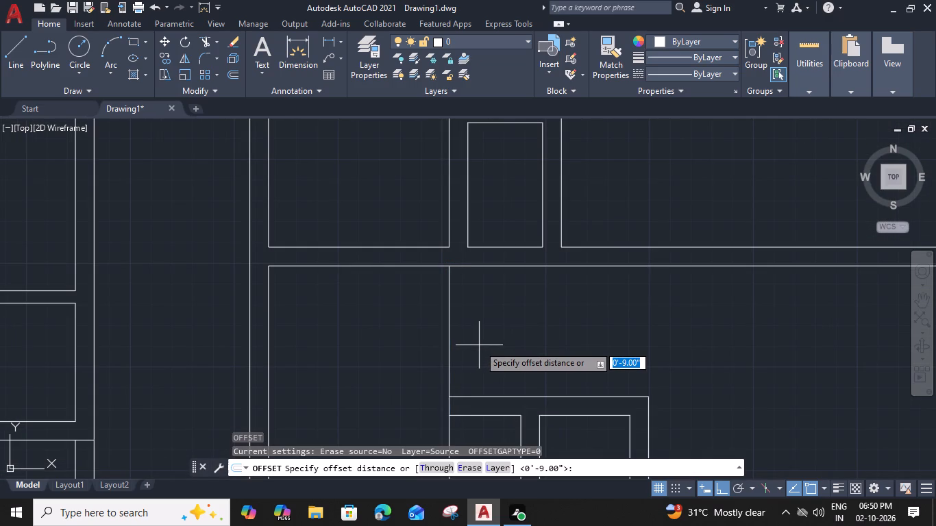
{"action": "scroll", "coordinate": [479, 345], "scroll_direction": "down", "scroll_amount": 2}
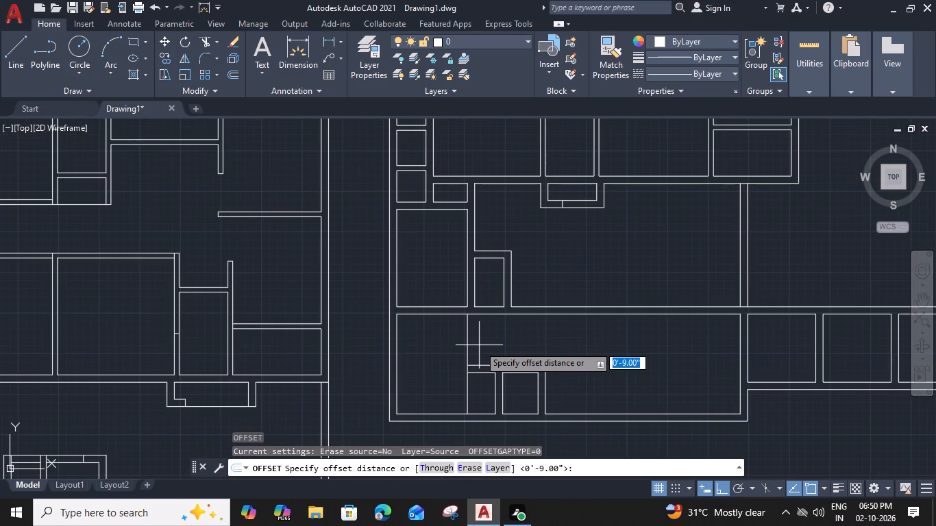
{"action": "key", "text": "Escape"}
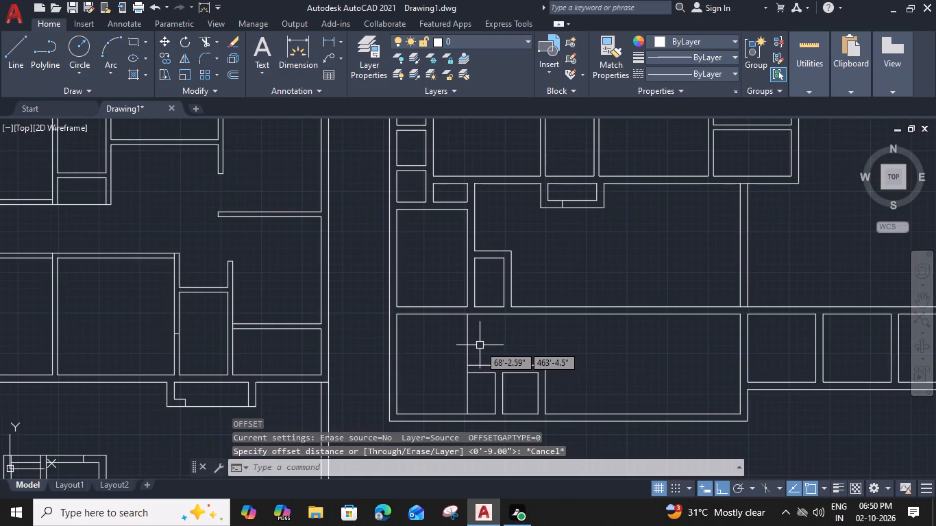
Trim the vertical line south of the long horizontal wall, down to the north wall of the two small rooms.
{"action": "type", "text": "tr"}
{"action": "key", "text": "space"}
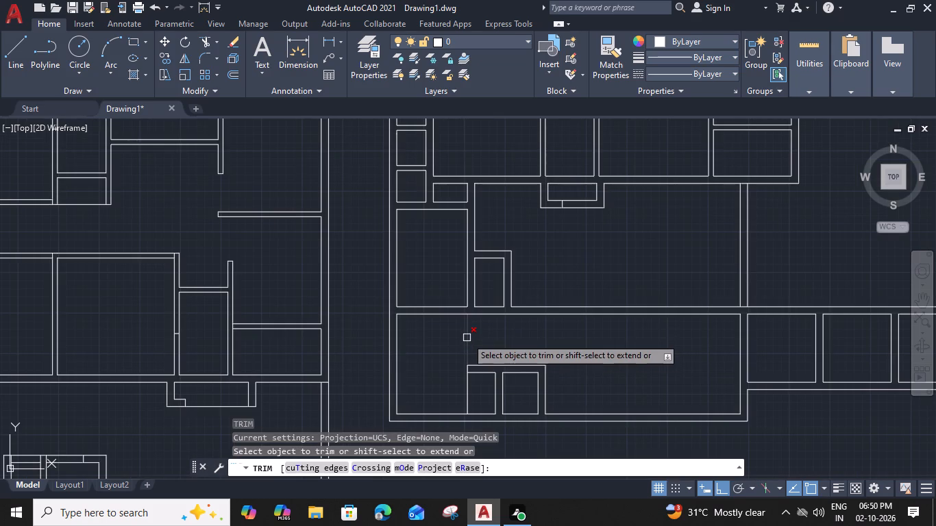
{"action": "left_click", "coordinate": [467, 337]}
{"action": "key", "text": "Escape"}
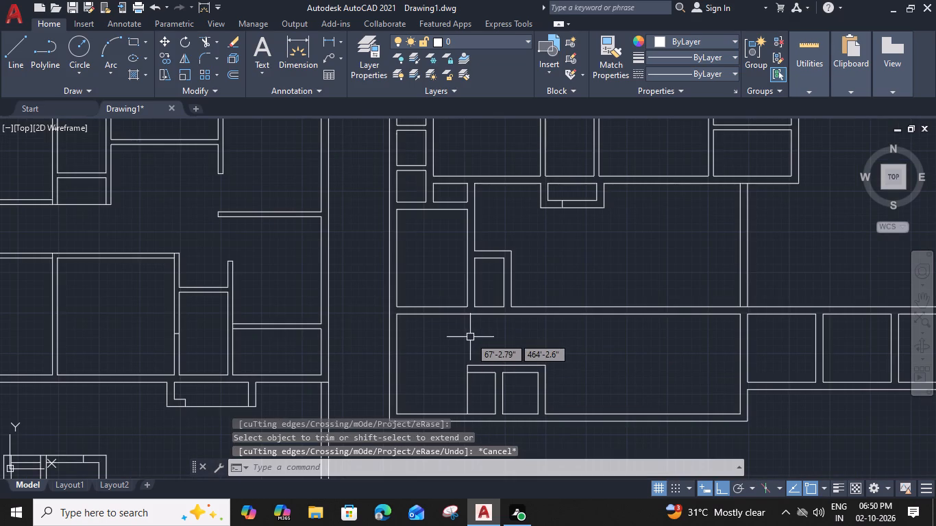